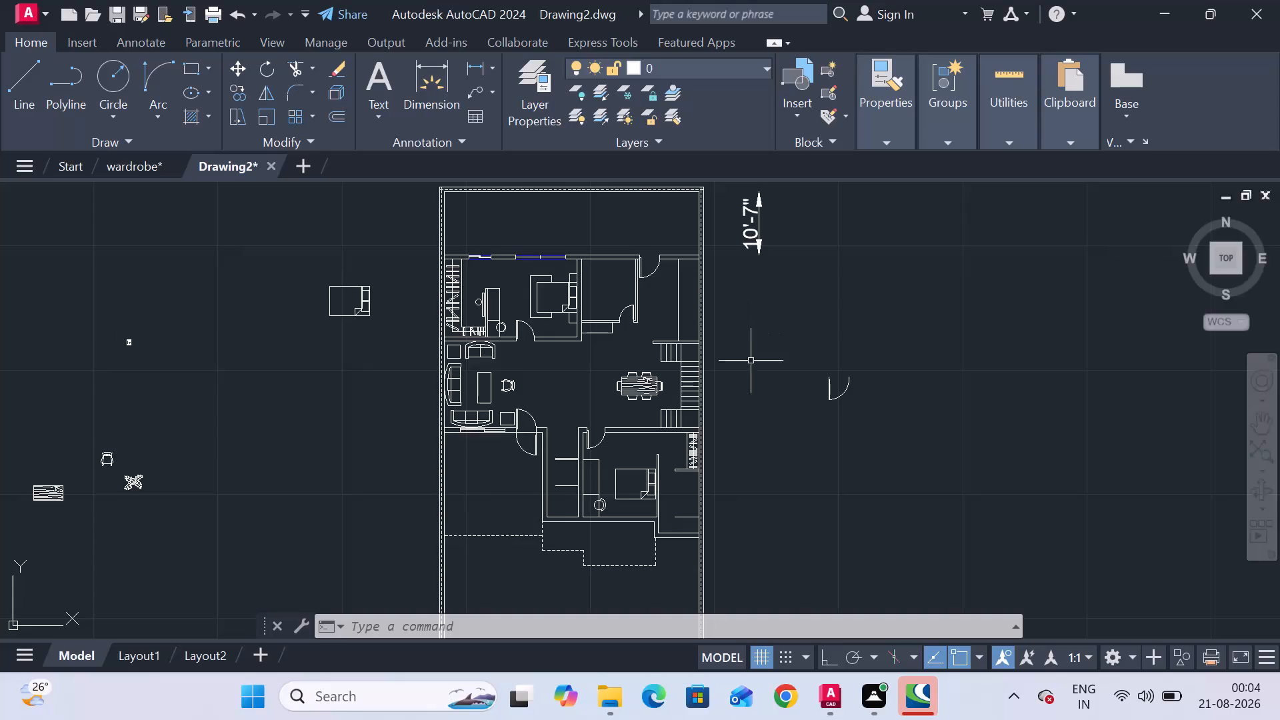
Copy the spare door from east of the house into the opening between the southern bedroom's bed wall and the wardrobe's south wall.
{"action": "scroll", "coordinate": [582, 481], "scroll_direction": "up", "scroll_amount": 3}
{"action": "scroll", "coordinate": [599, 485], "scroll_direction": "down", "scroll_amount": 1}
{"action": "middle_click_drag", "start_coordinate": [599, 485], "coordinate": [566, 441]}
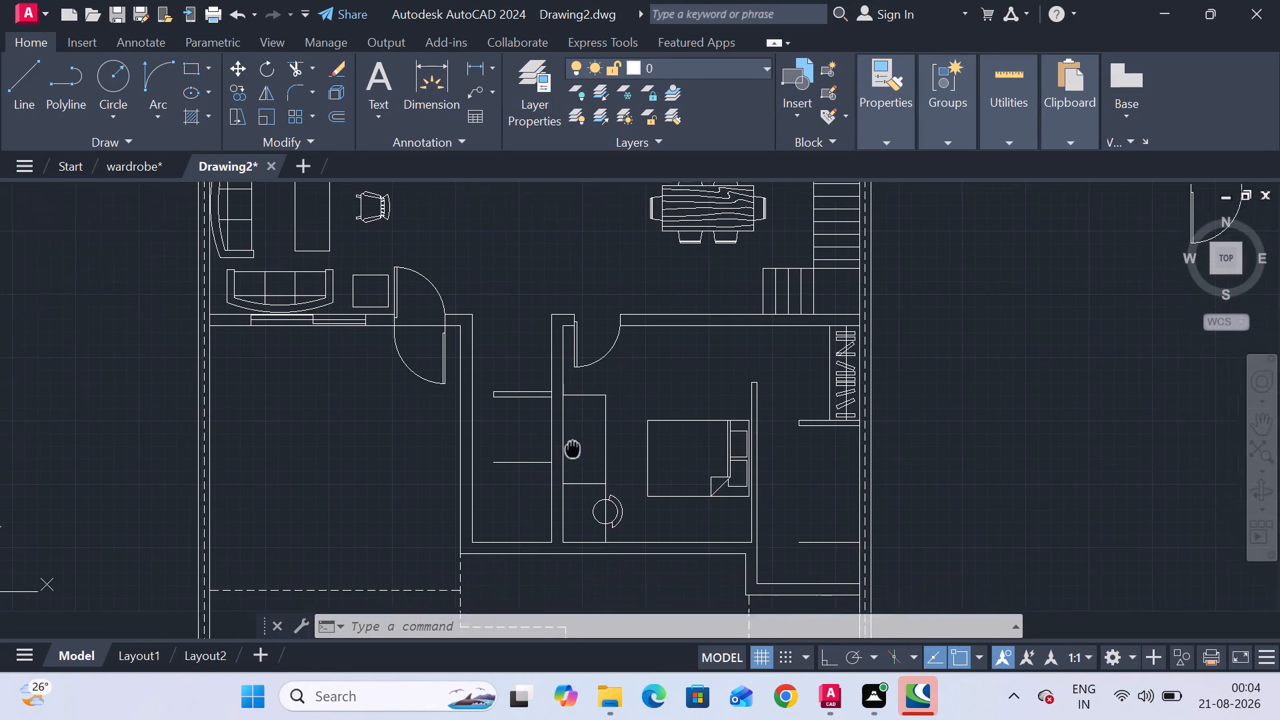
{"action": "middle_click_drag", "start_coordinate": [566, 441], "coordinate": [543, 418]}
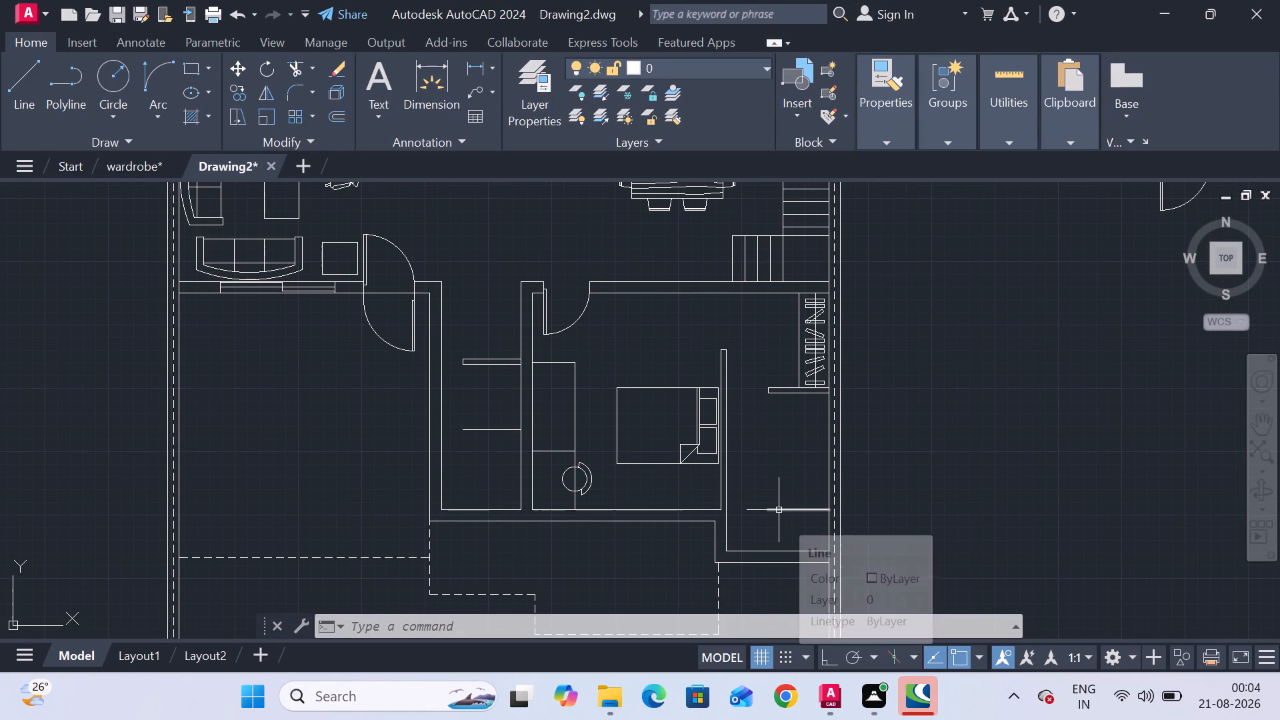
{"action": "scroll", "coordinate": [791, 427], "scroll_direction": "up", "scroll_amount": 1}
{"action": "middle_click_drag", "start_coordinate": [791, 425], "coordinate": [706, 439]}
{"action": "scroll", "coordinate": [699, 436], "scroll_direction": "down", "scroll_amount": 1}
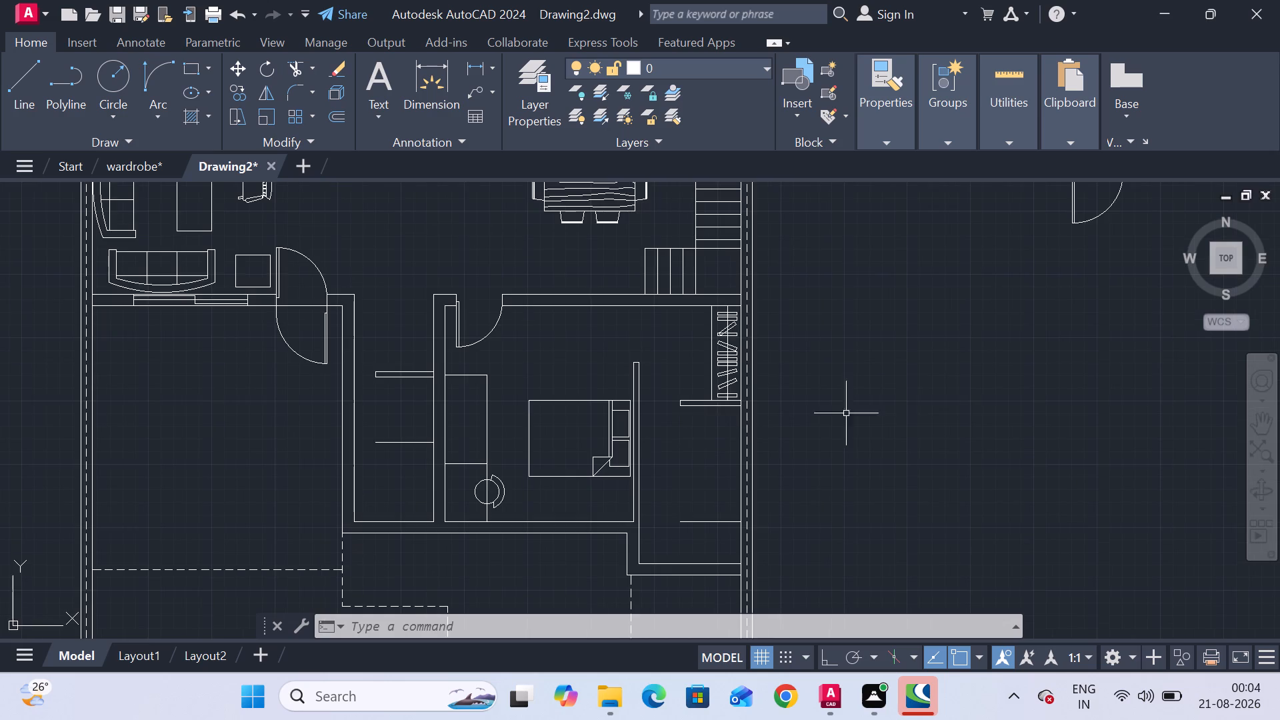
{"action": "scroll", "coordinate": [955, 400], "scroll_direction": "down", "scroll_amount": 1}
{"action": "middle_click_drag", "start_coordinate": [955, 400], "coordinate": [805, 482]}
{"action": "left_click", "coordinate": [943, 403]}
{"action": "left_click", "coordinate": [818, 294]}
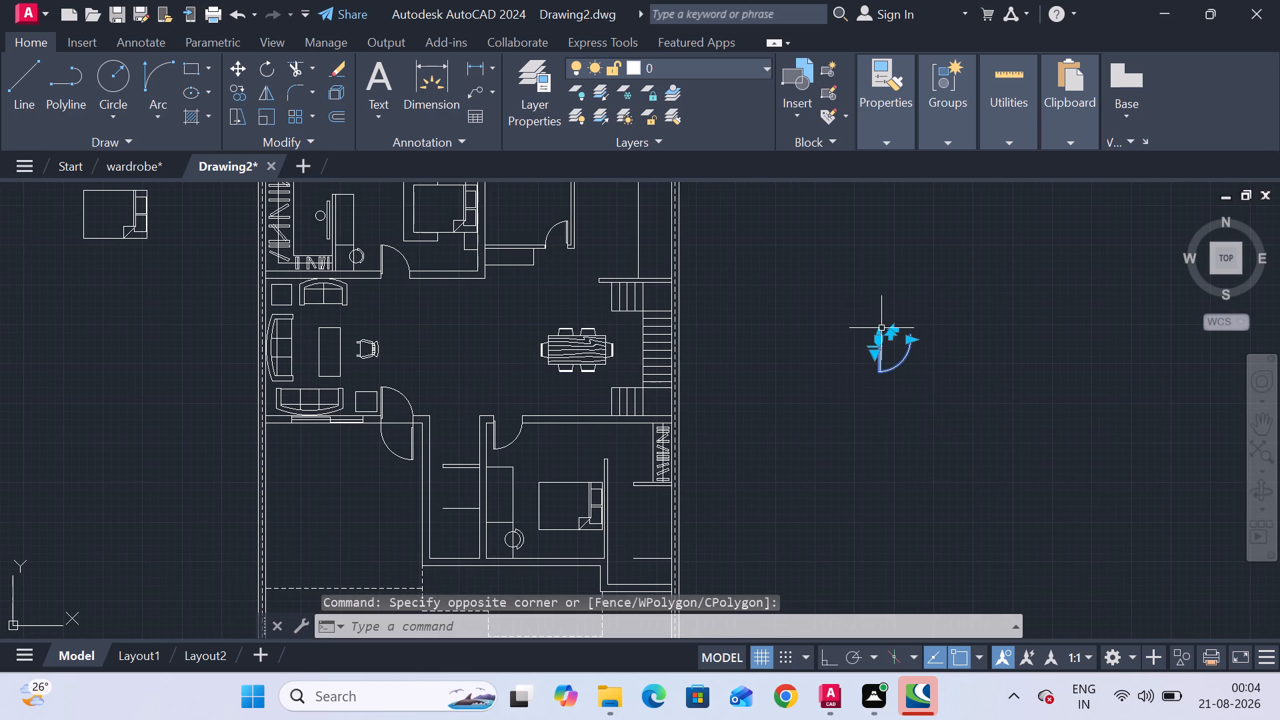
{"action": "right_click", "coordinate": [883, 328]}
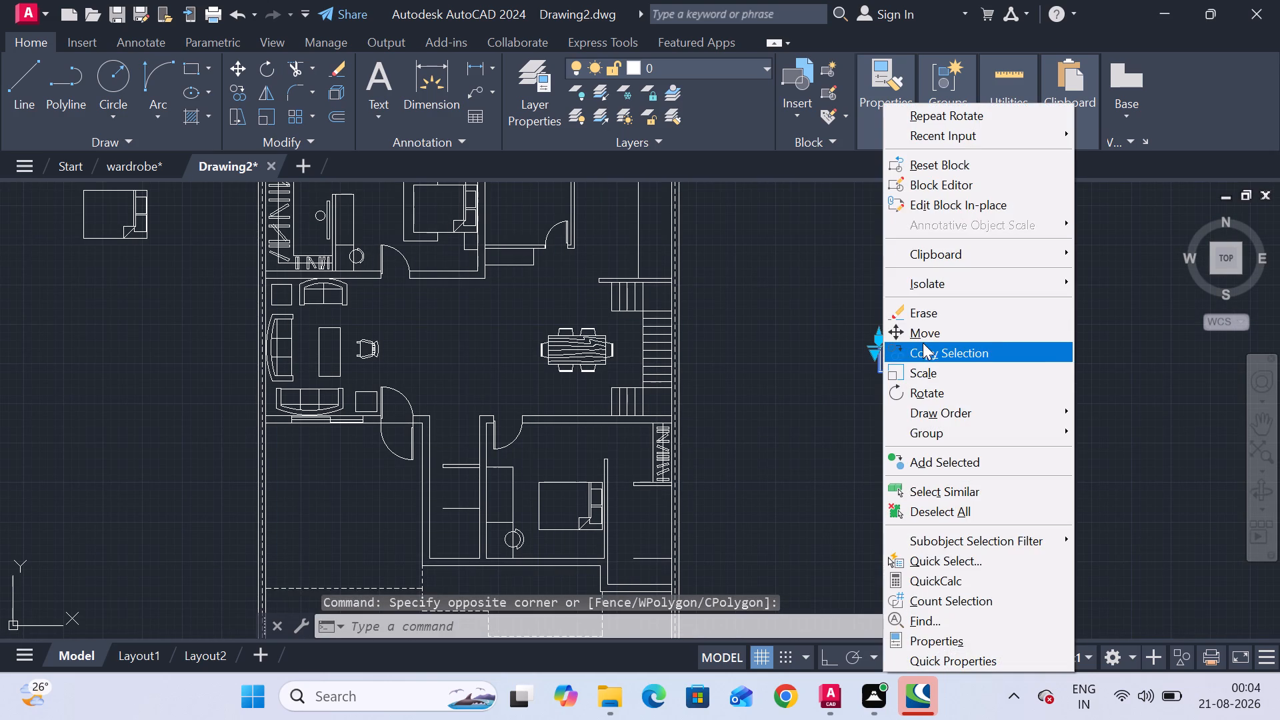
{"action": "left_click", "coordinate": [923, 344]}
{"action": "left_click", "coordinate": [885, 333]}
{"action": "scroll", "coordinate": [815, 419], "scroll_direction": "down", "scroll_amount": 2}
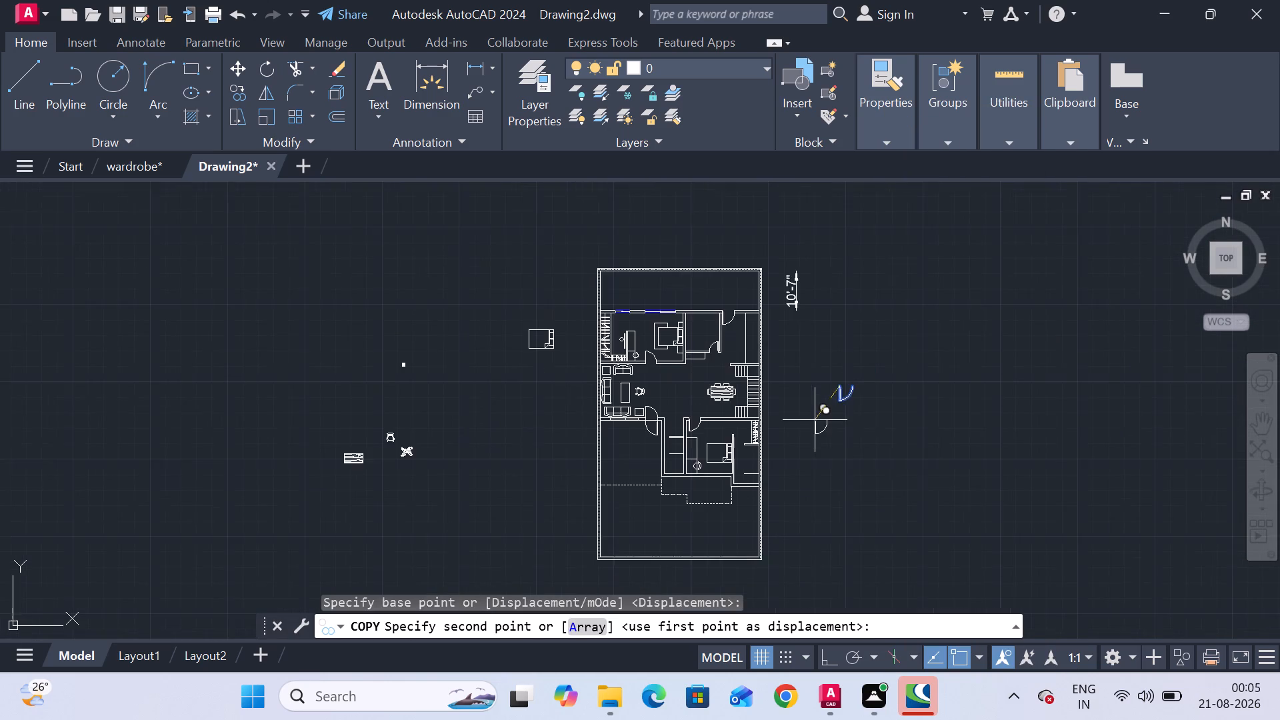
{"action": "middle_click_drag", "start_coordinate": [815, 420], "coordinate": [833, 379]}
{"action": "scroll", "coordinate": [765, 410], "scroll_direction": "up", "scroll_amount": 4}
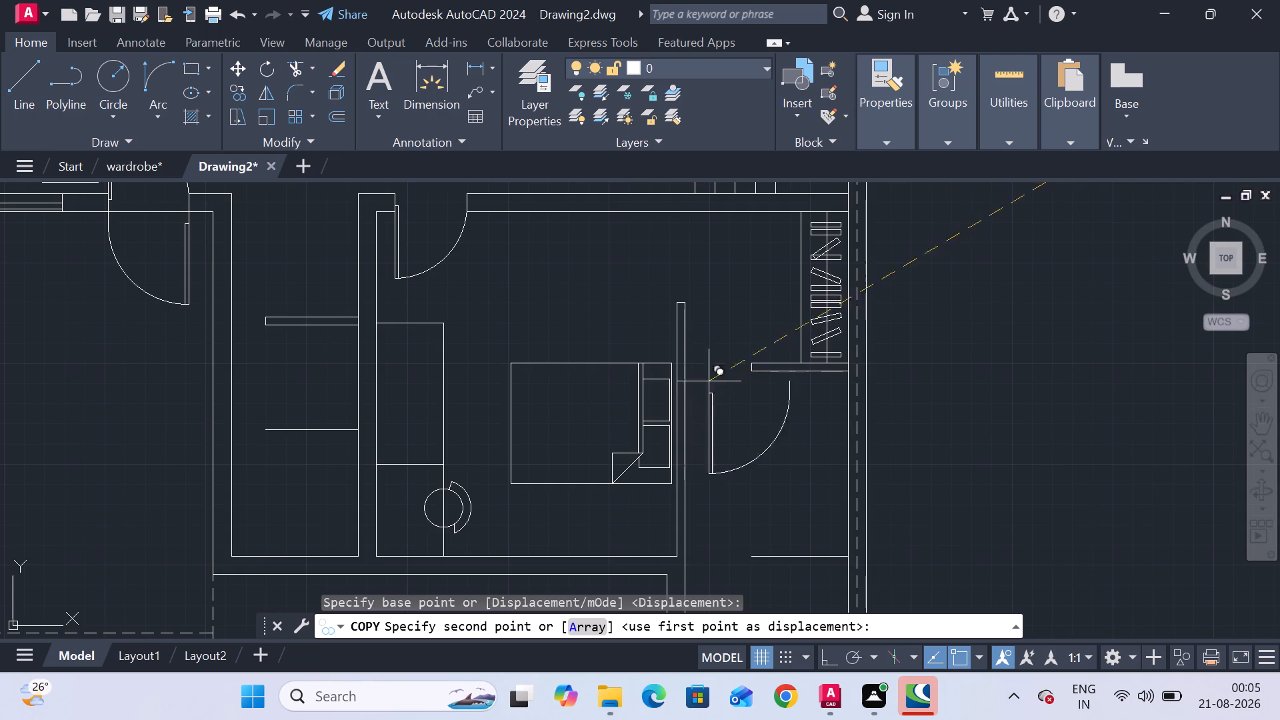
{"action": "scroll", "coordinate": [705, 346], "scroll_direction": "up", "scroll_amount": 2}
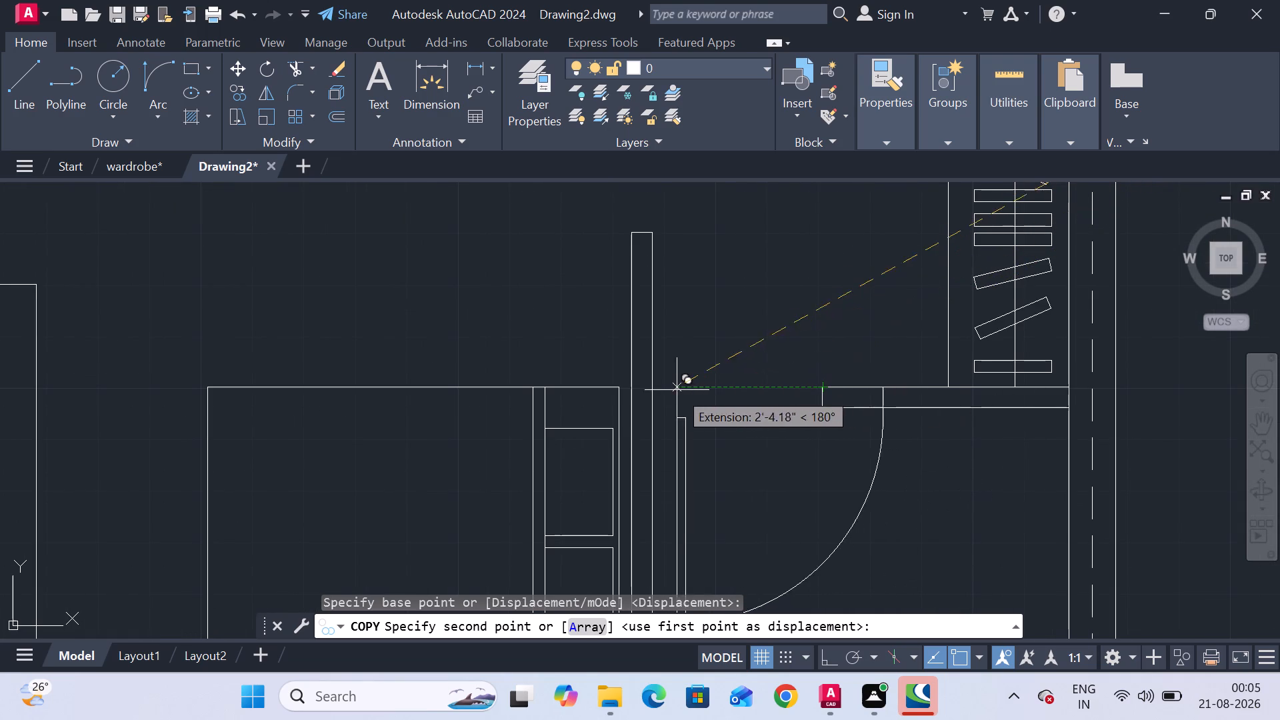
{"action": "left_click", "coordinate": [658, 390]}
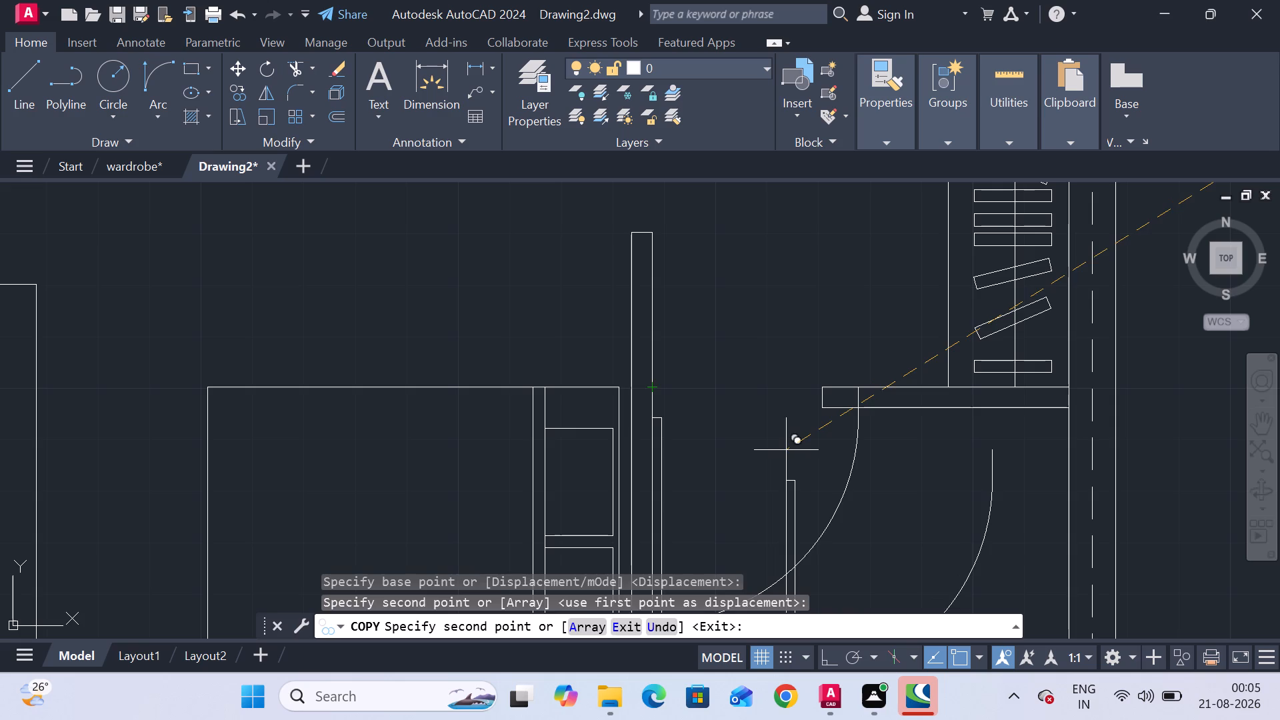
{"action": "key", "text": "Escape"}
Shrink the copied door's width to fit the opening, ending its swing at the wardrobe's short south wall.
{"action": "left_click", "coordinate": [855, 468]}
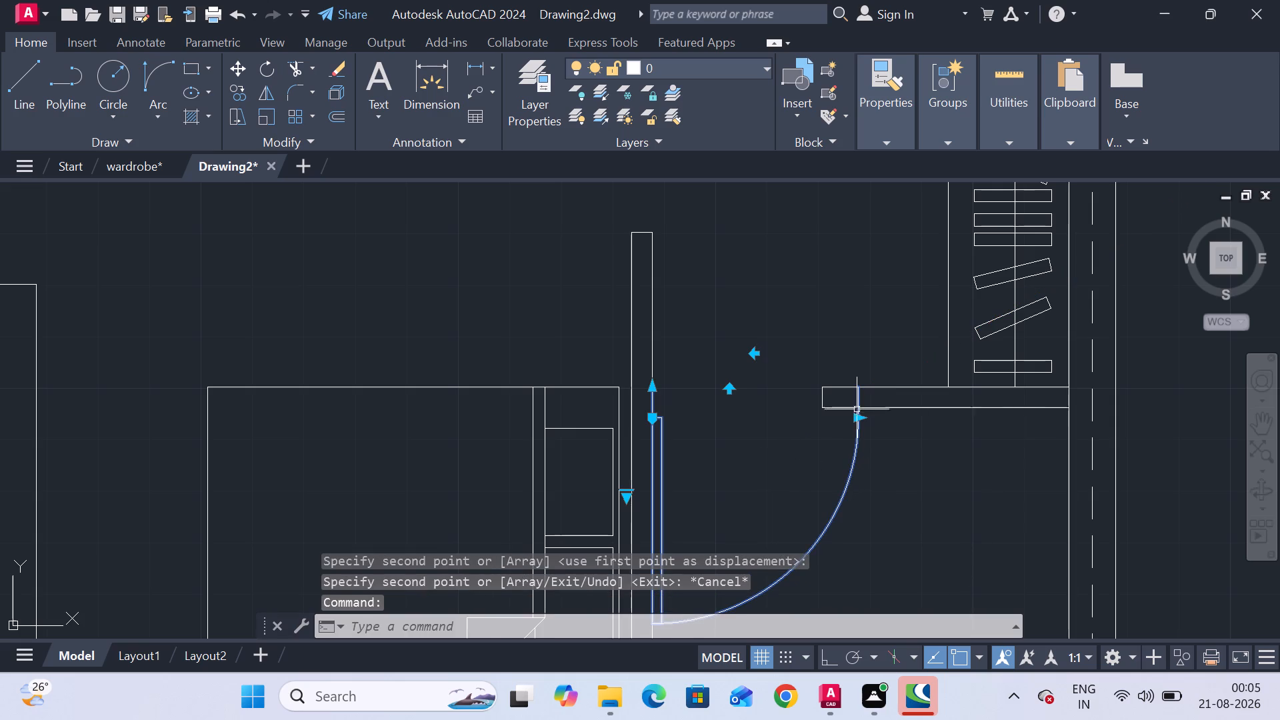
{"action": "left_click", "coordinate": [857, 414]}
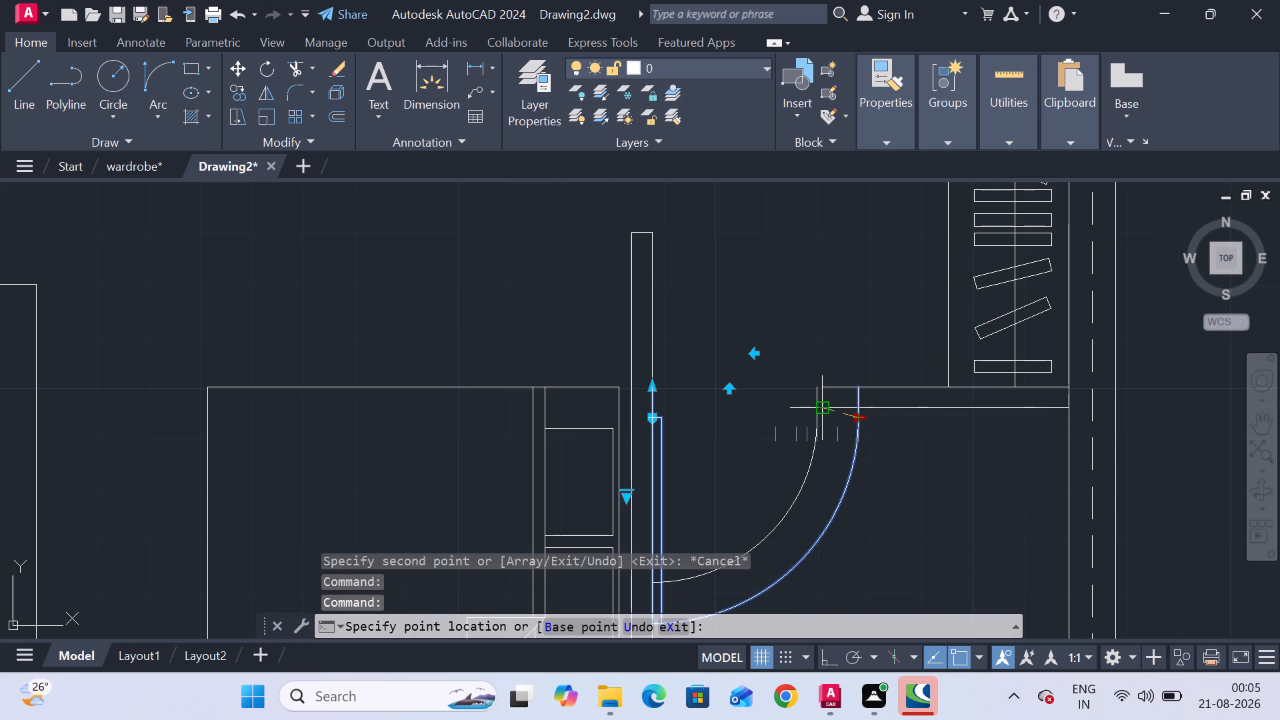
{"action": "scroll", "coordinate": [828, 401], "scroll_direction": "up", "scroll_amount": 3}
{"action": "left_click", "coordinate": [809, 421]}
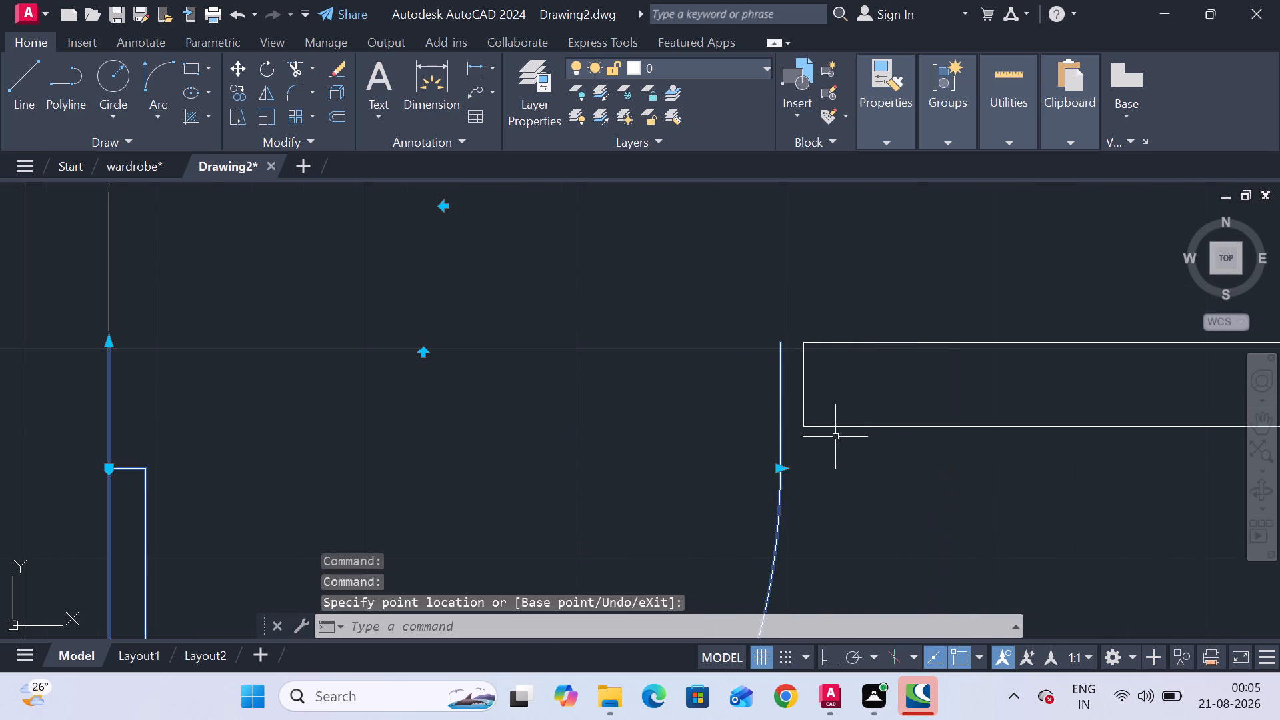
{"action": "scroll", "coordinate": [845, 450], "scroll_direction": "down", "scroll_amount": 4}
{"action": "key", "text": "Escape"}
Draw two short lines across the south wall of the small southeast room to mark a window's ends.
{"action": "scroll", "coordinate": [878, 506], "scroll_direction": "down", "scroll_amount": 1}
{"action": "middle_click_drag", "start_coordinate": [877, 506], "coordinate": [853, 339]}
{"action": "scroll", "coordinate": [852, 363], "scroll_direction": "down", "scroll_amount": 1}
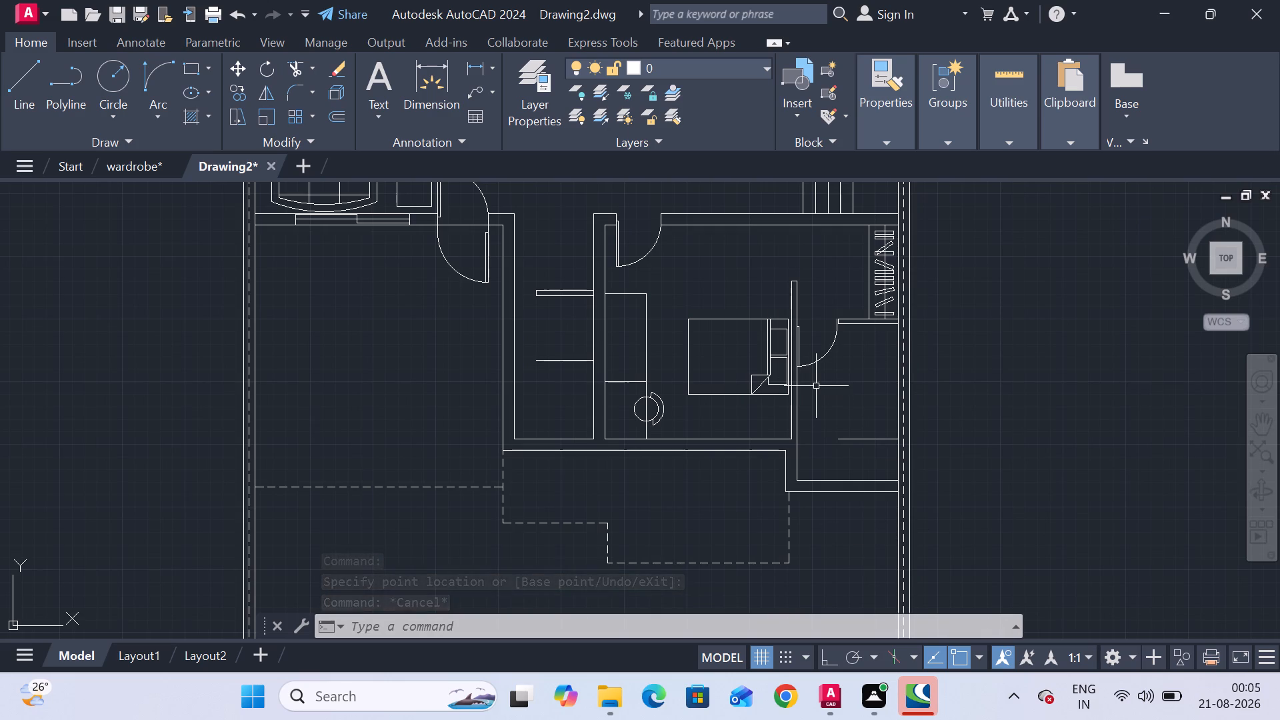
{"action": "middle_click_drag", "start_coordinate": [855, 519], "coordinate": [834, 479]}
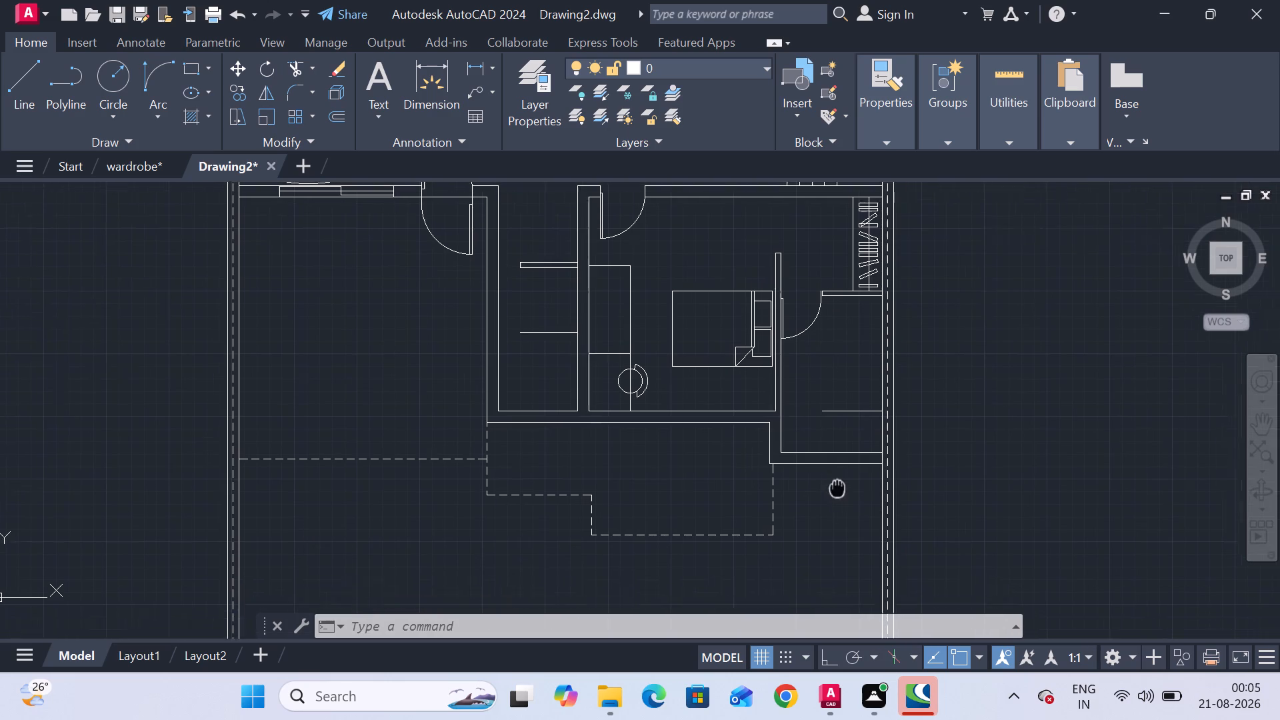
{"action": "middle_click_drag", "start_coordinate": [834, 479], "coordinate": [812, 393]}
{"action": "scroll", "coordinate": [800, 374], "scroll_direction": "up", "scroll_amount": 2}
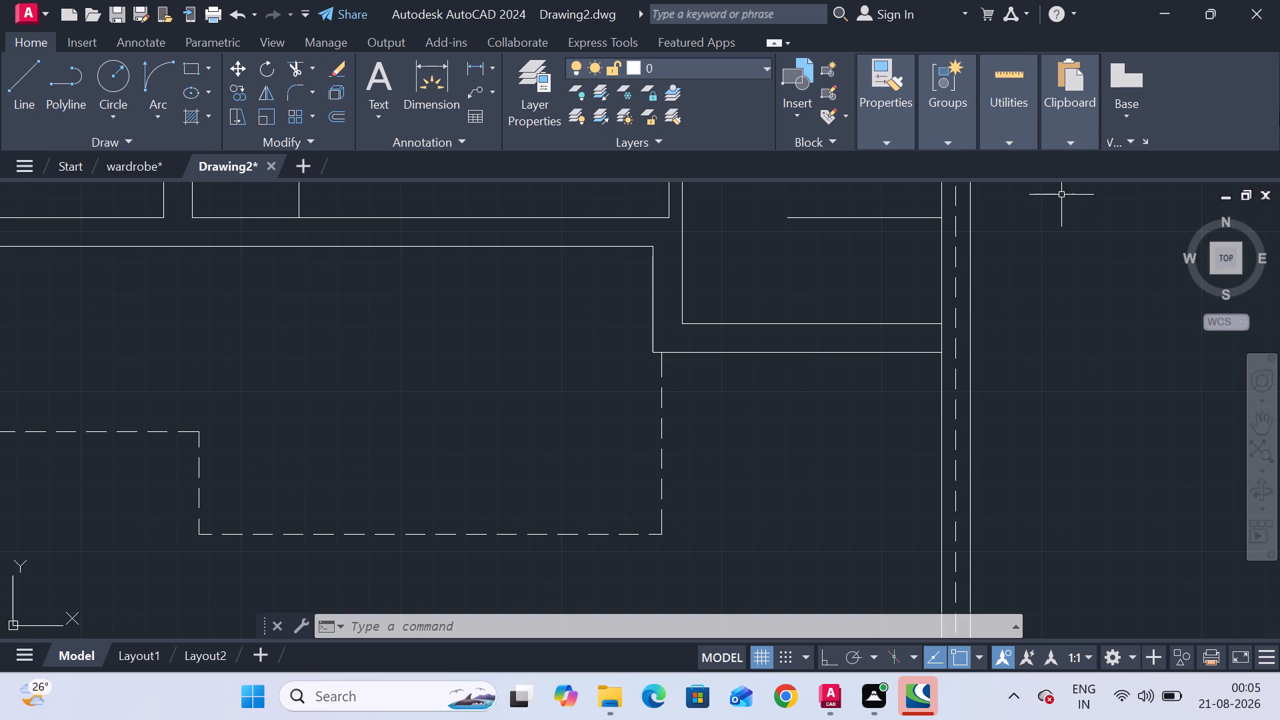
{"action": "left_click", "coordinate": [37, 75]}
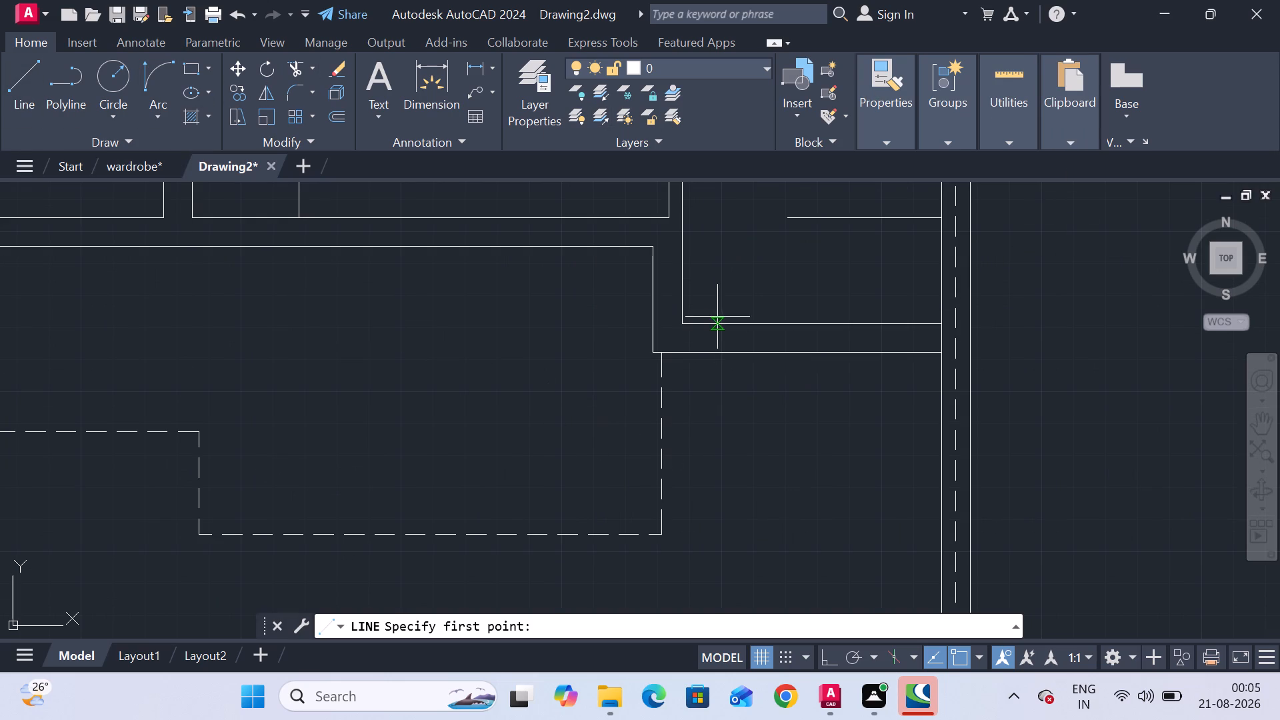
{"action": "left_click", "coordinate": [721, 323]}
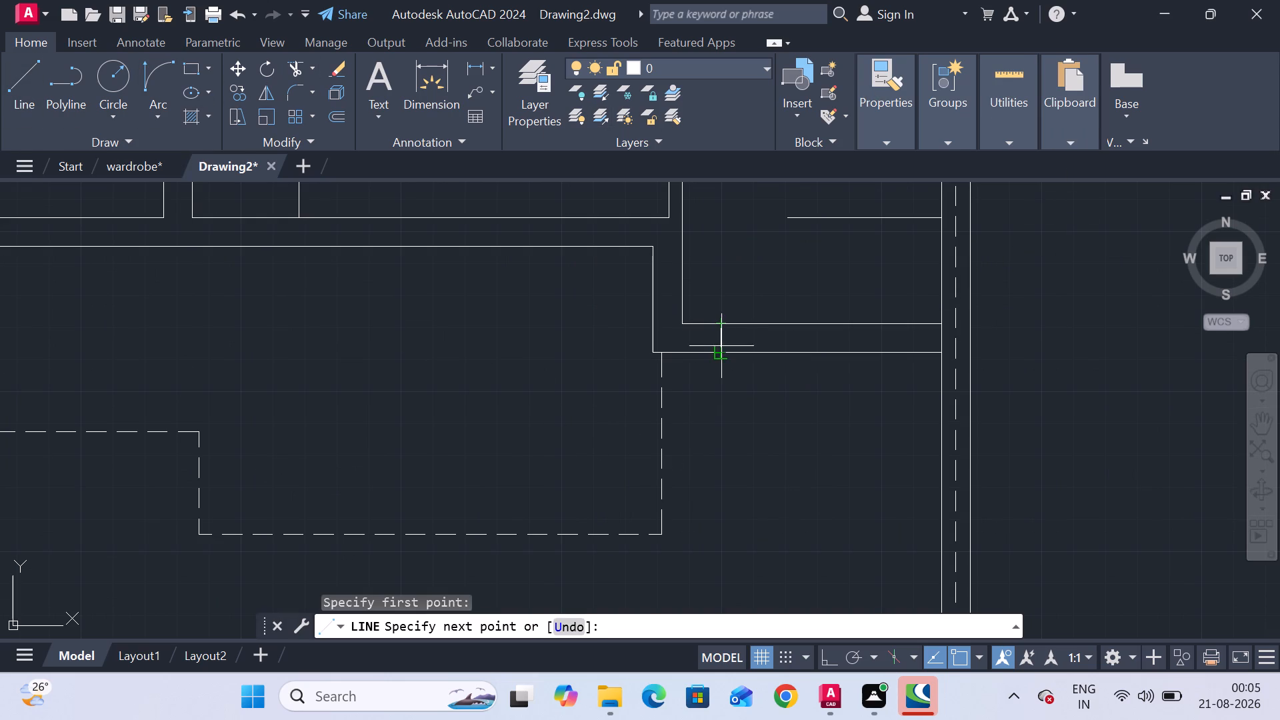
{"action": "left_click", "coordinate": [721, 349]}
{"action": "key", "text": "Escape"}
{"action": "key", "text": "space"}
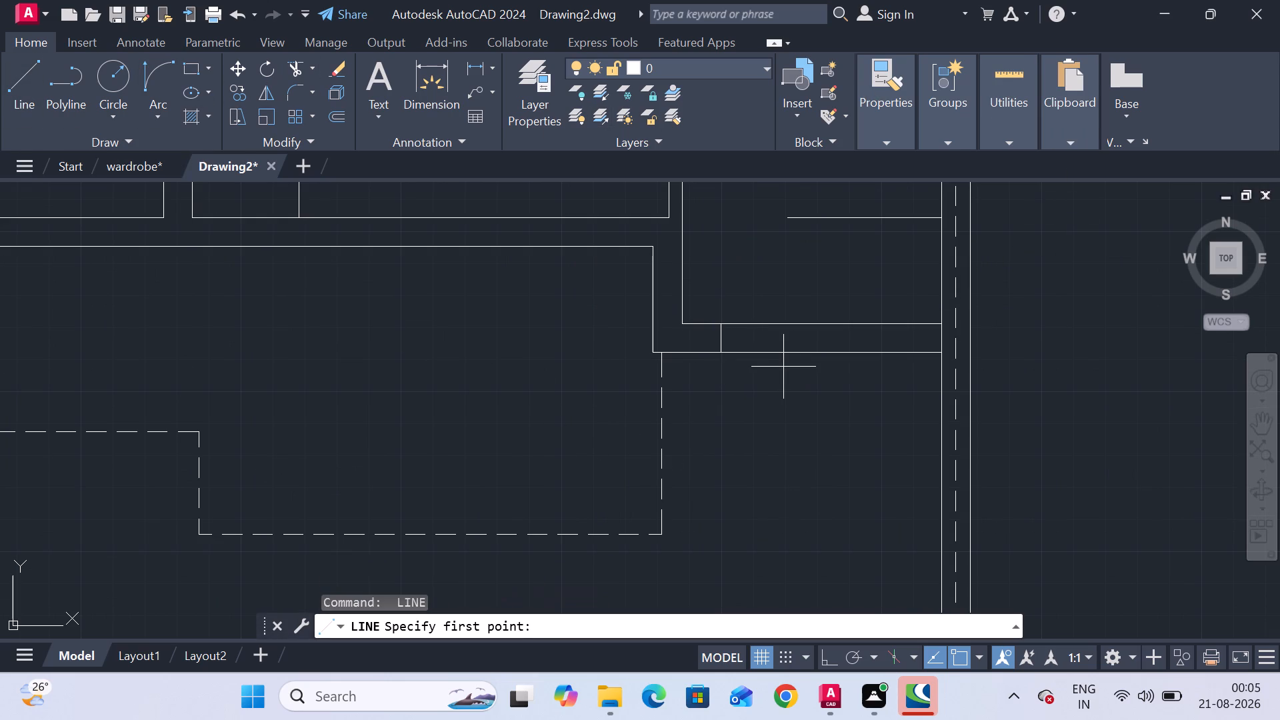
{"action": "key", "text": "space"}
{"action": "key", "text": "space"}
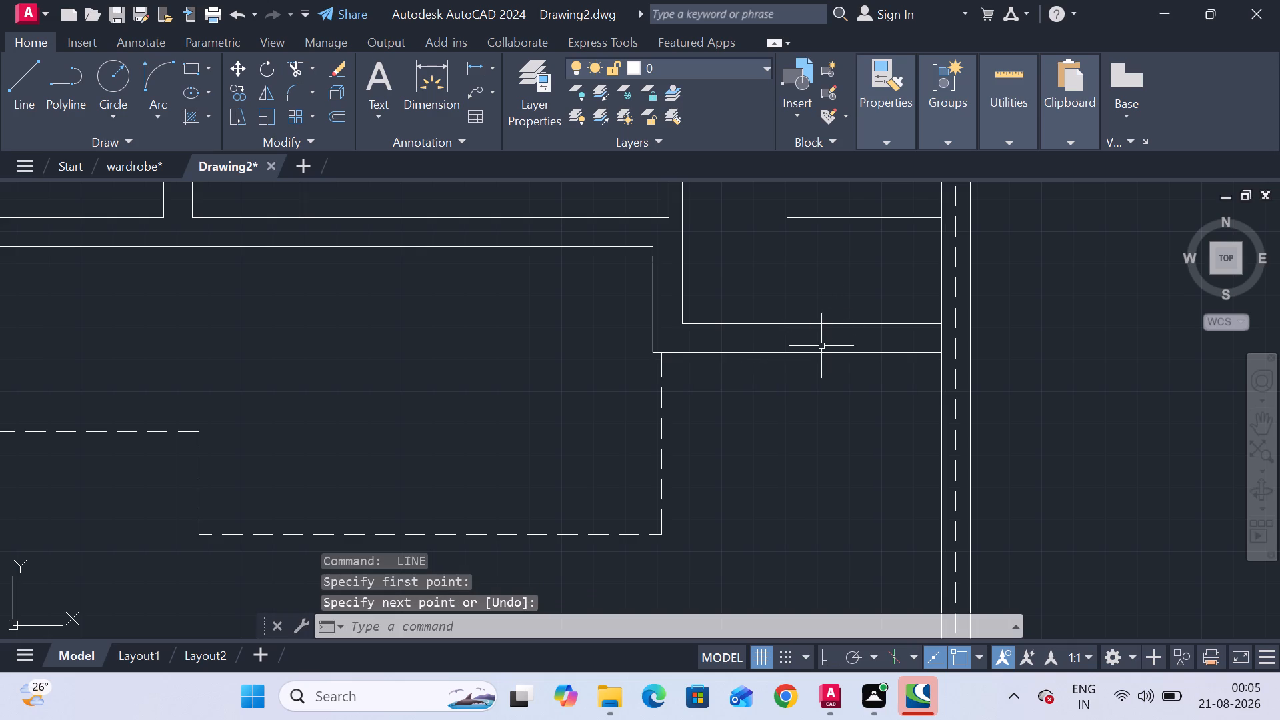
{"action": "key", "text": "space"}
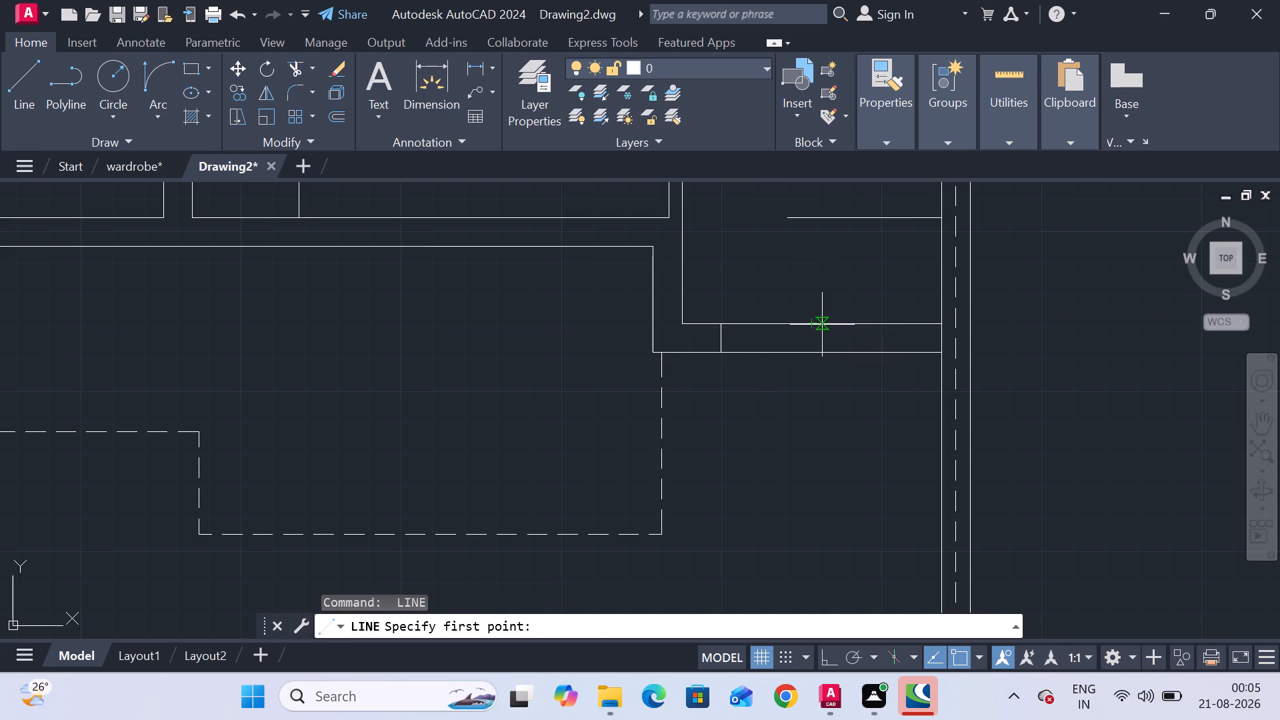
{"action": "left_click", "coordinate": [822, 325]}
{"action": "left_click", "coordinate": [822, 355]}
{"action": "key", "text": "space"}
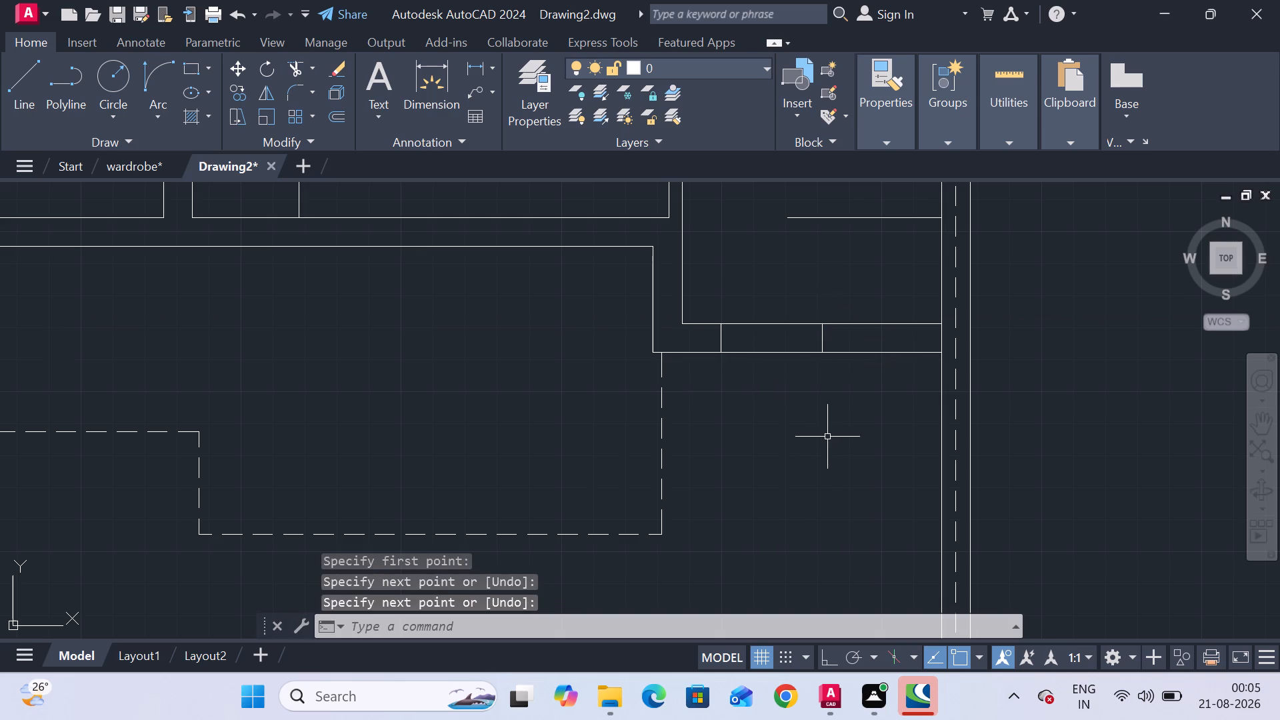
Draw the window's centre line between the midpoints of the two short lines in the south wall.
{"action": "left_click", "coordinate": [29, 77]}
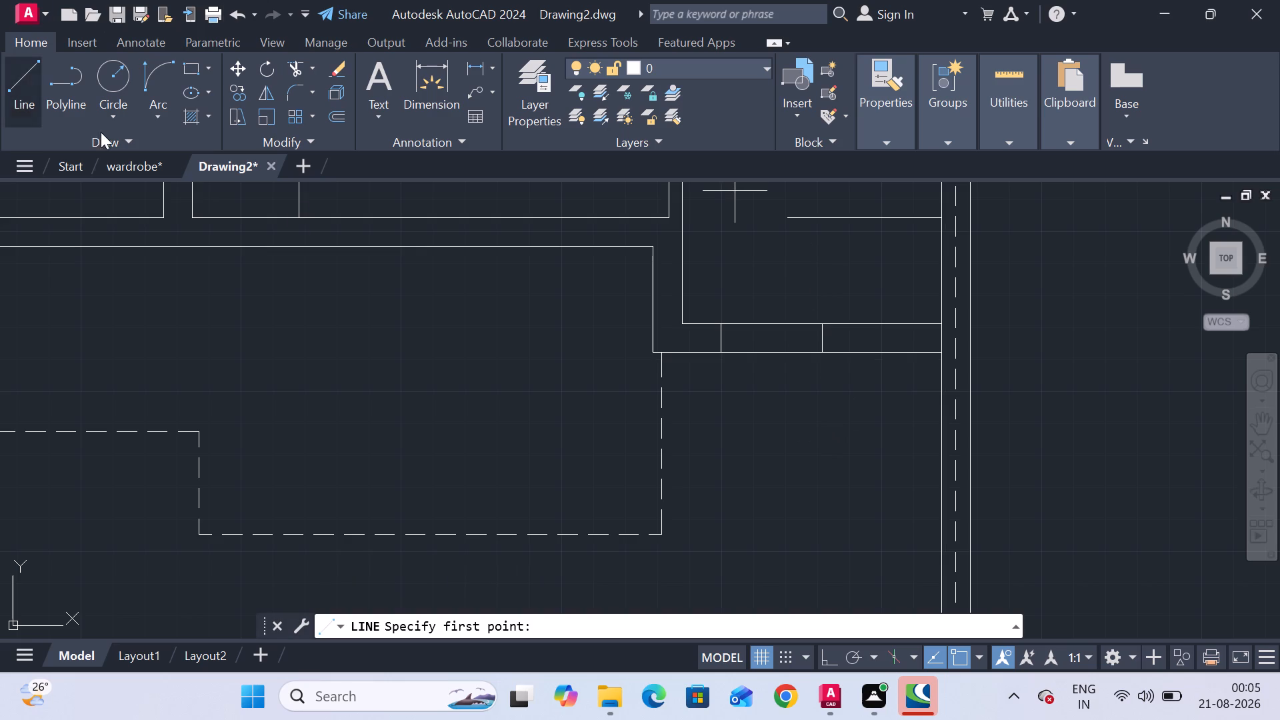
{"action": "left_click", "coordinate": [721, 337]}
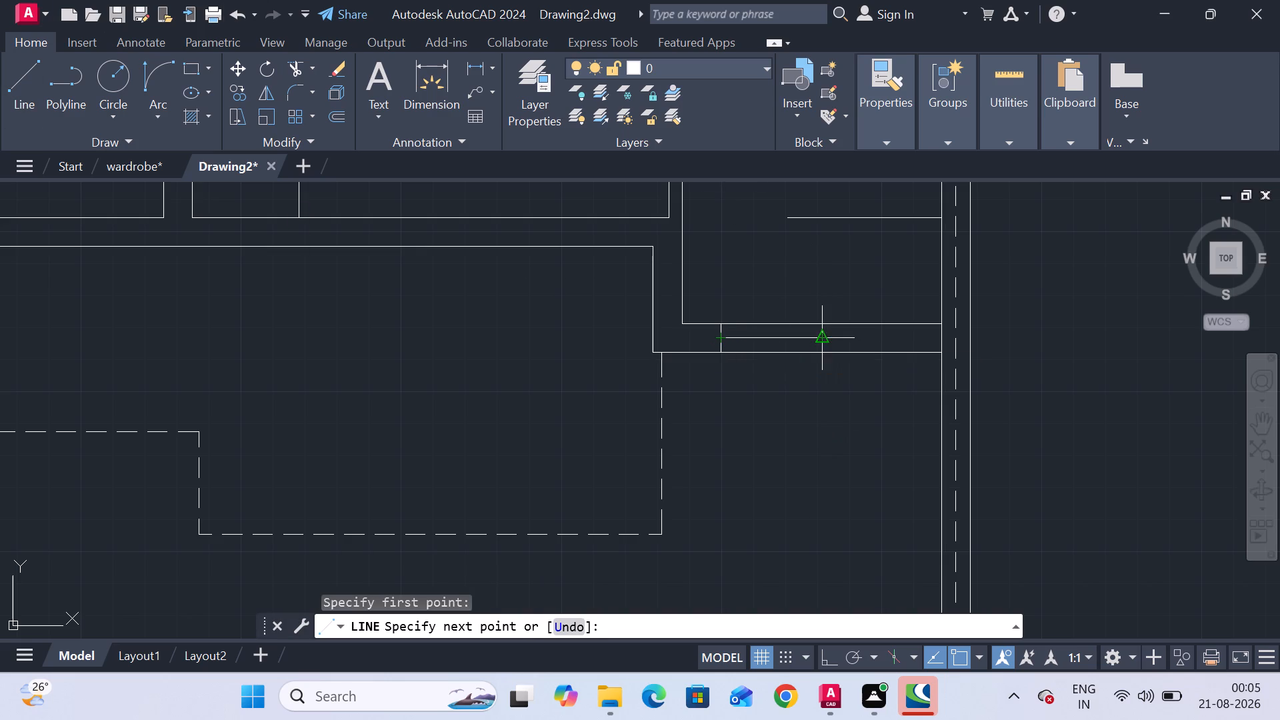
{"action": "left_click", "coordinate": [825, 334]}
{"action": "key", "text": "Escape"}
Insert the Vehicles - Imperial block in the empty space east of the house.
{"action": "scroll", "coordinate": [790, 431], "scroll_direction": "down", "scroll_amount": 3}
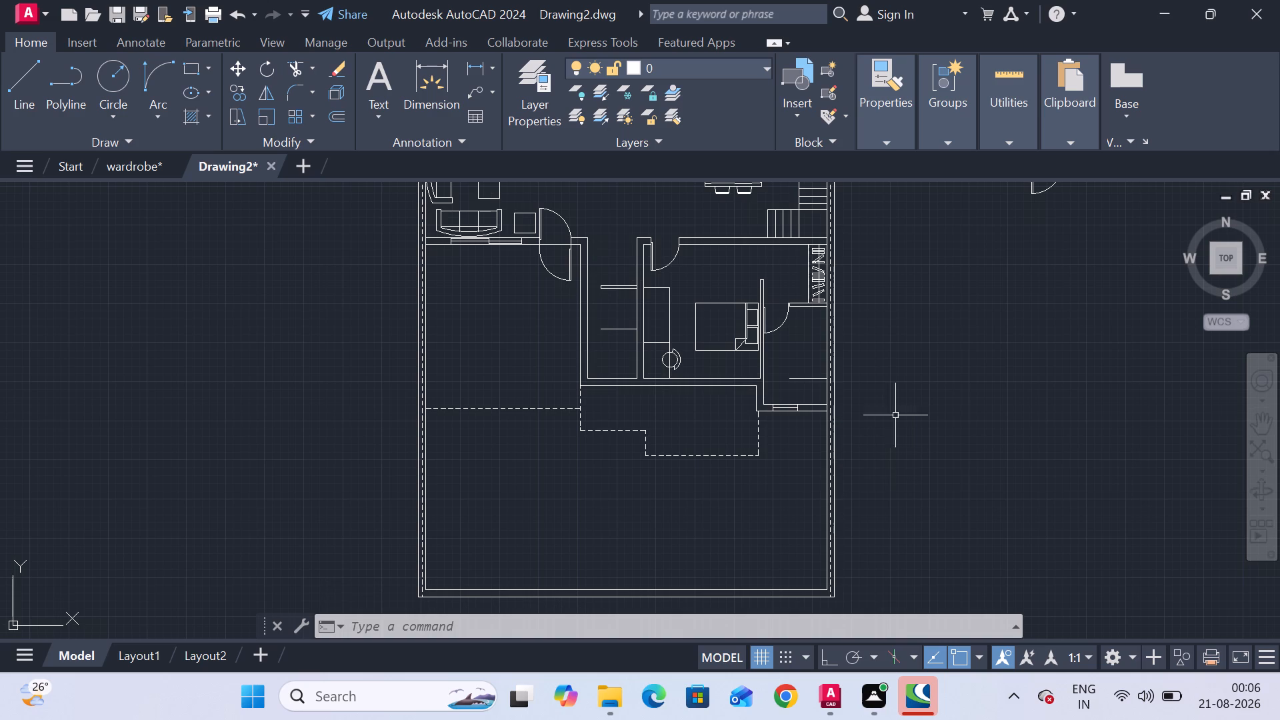
{"action": "middle_click_drag", "start_coordinate": [902, 380], "coordinate": [686, 447]}
{"action": "scroll", "coordinate": [664, 447], "scroll_direction": "down", "scroll_amount": 1}
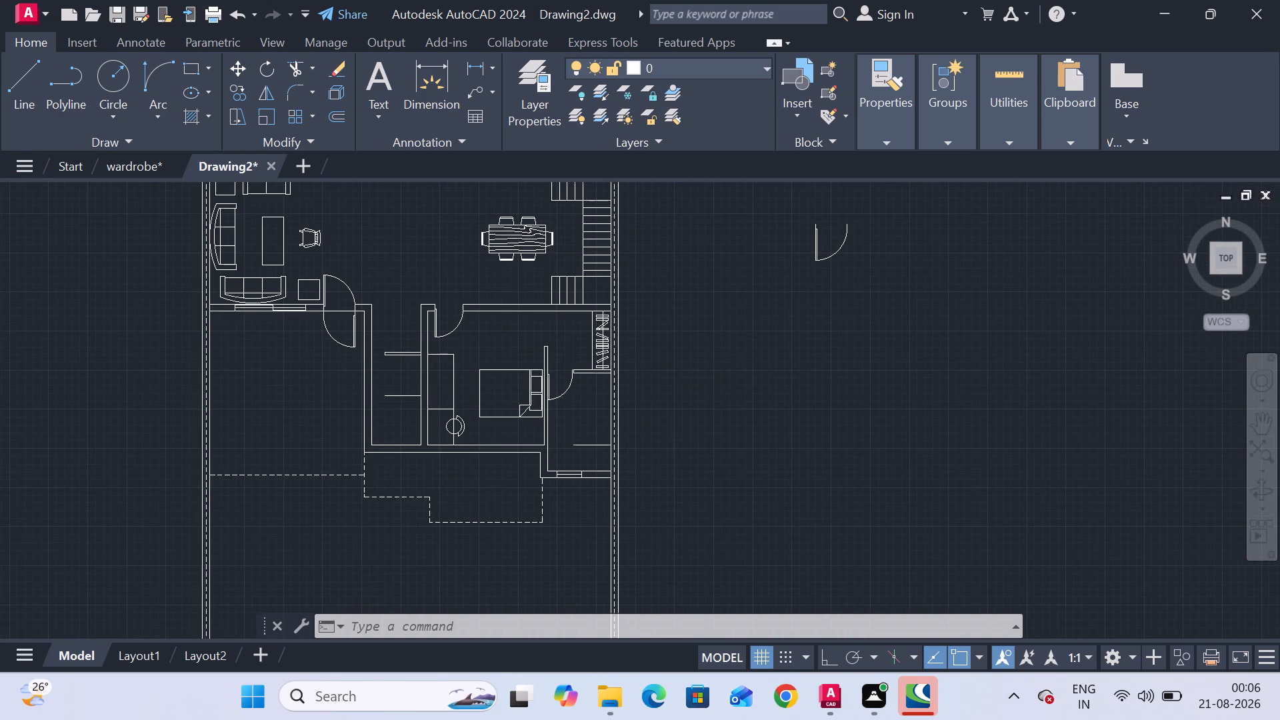
{"action": "middle_click_drag", "start_coordinate": [664, 447], "coordinate": [659, 411]}
{"action": "scroll", "coordinate": [659, 411], "scroll_direction": "up", "scroll_amount": 1}
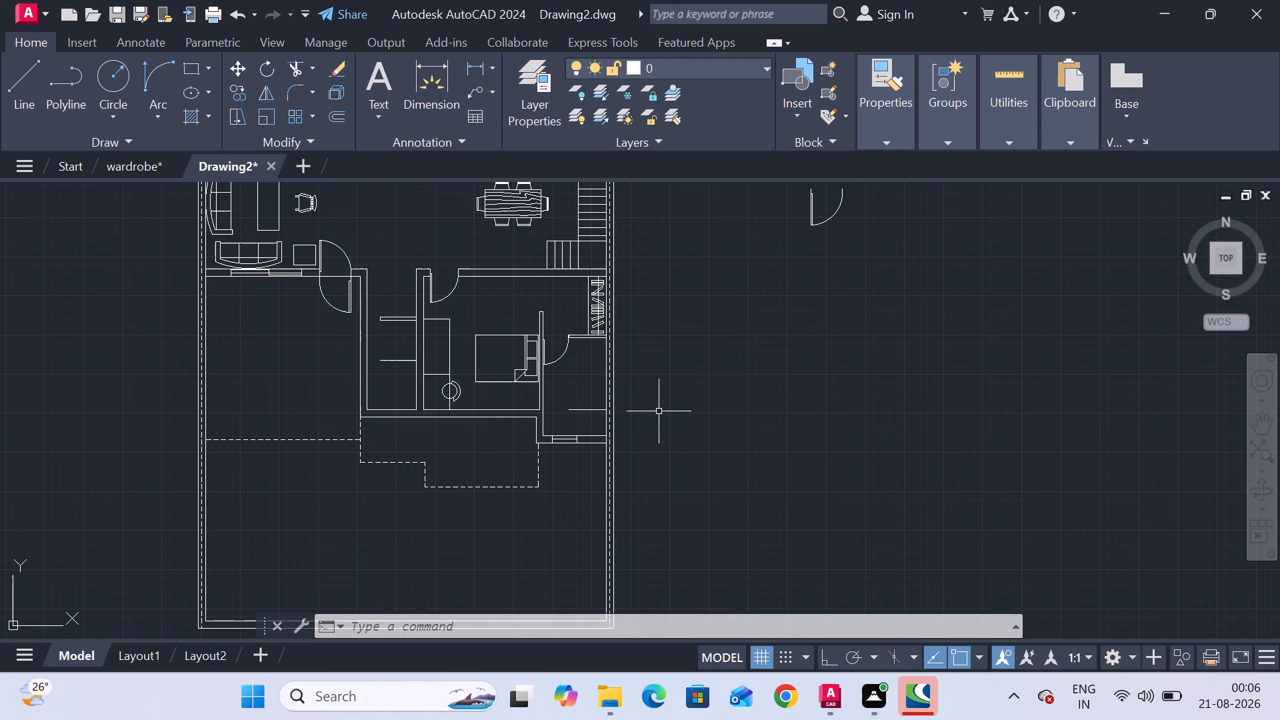
{"action": "key", "text": "ctrl+2"}
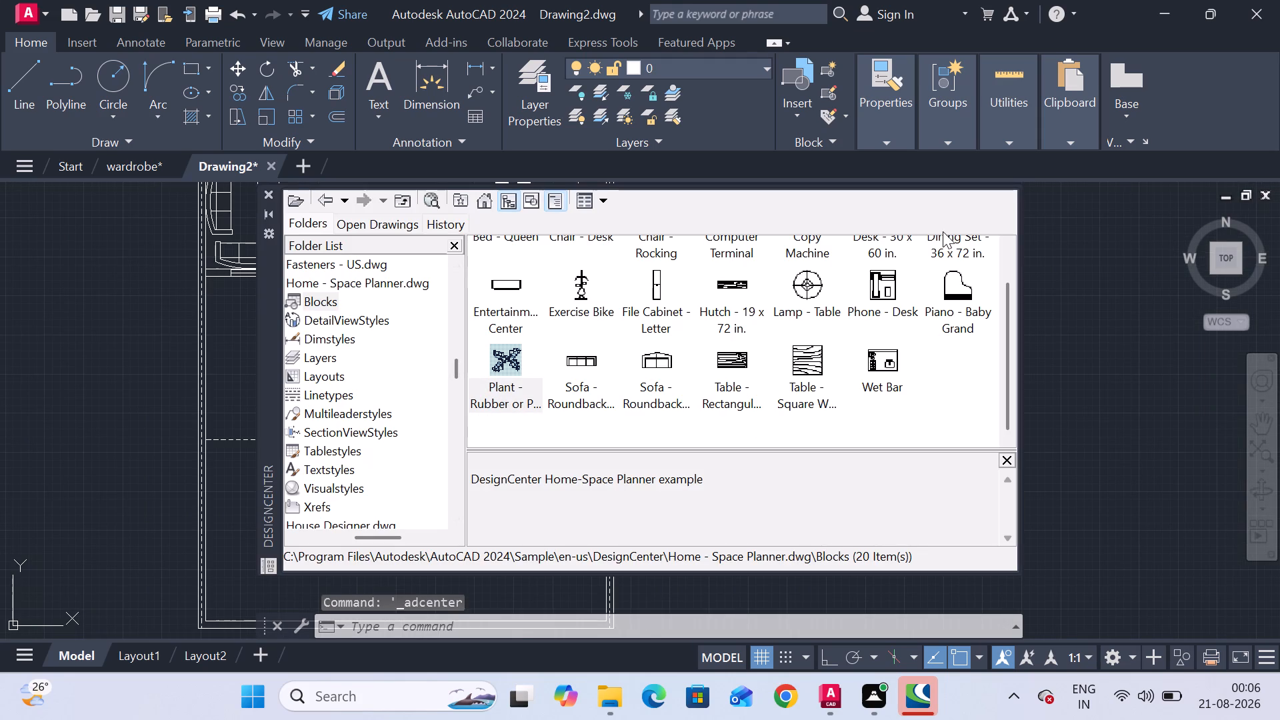
{"action": "left_click", "coordinate": [271, 196]}
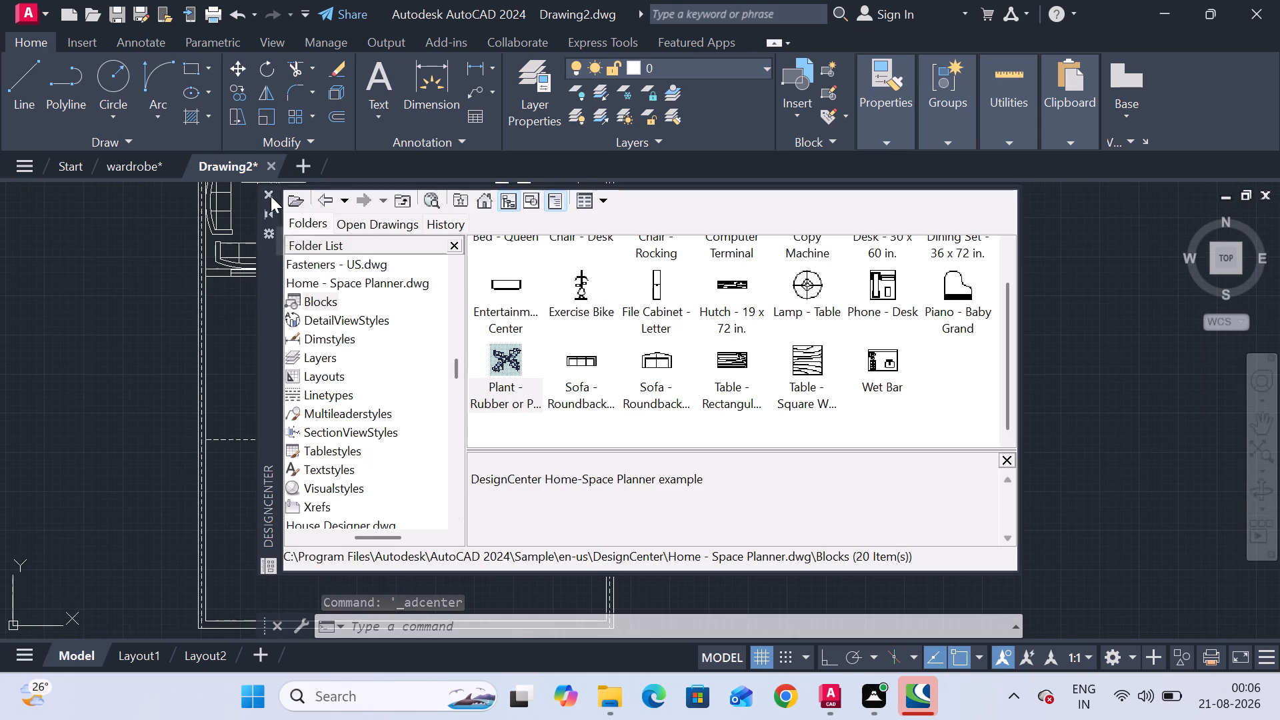
{"action": "type", "text": "tp"}
{"action": "key", "text": "Return"}
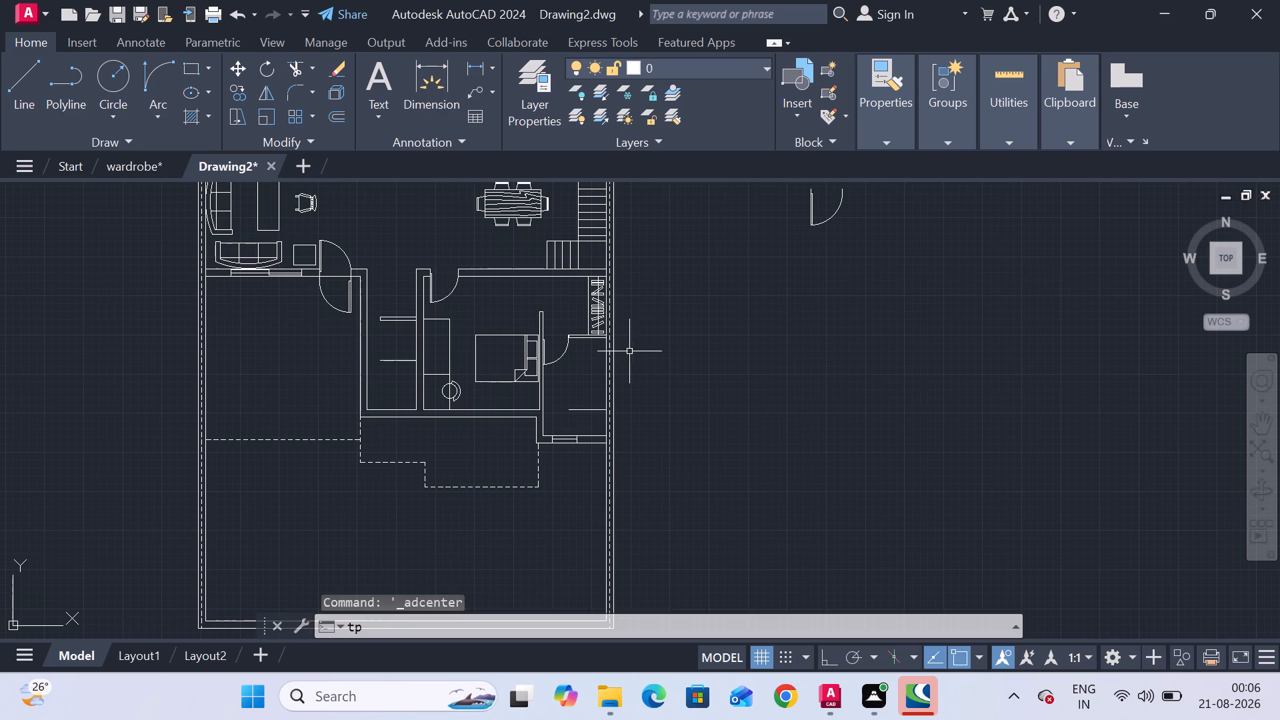
{"action": "left_click_drag", "start_coordinate": [849, 421], "coordinate": [825, 421]}
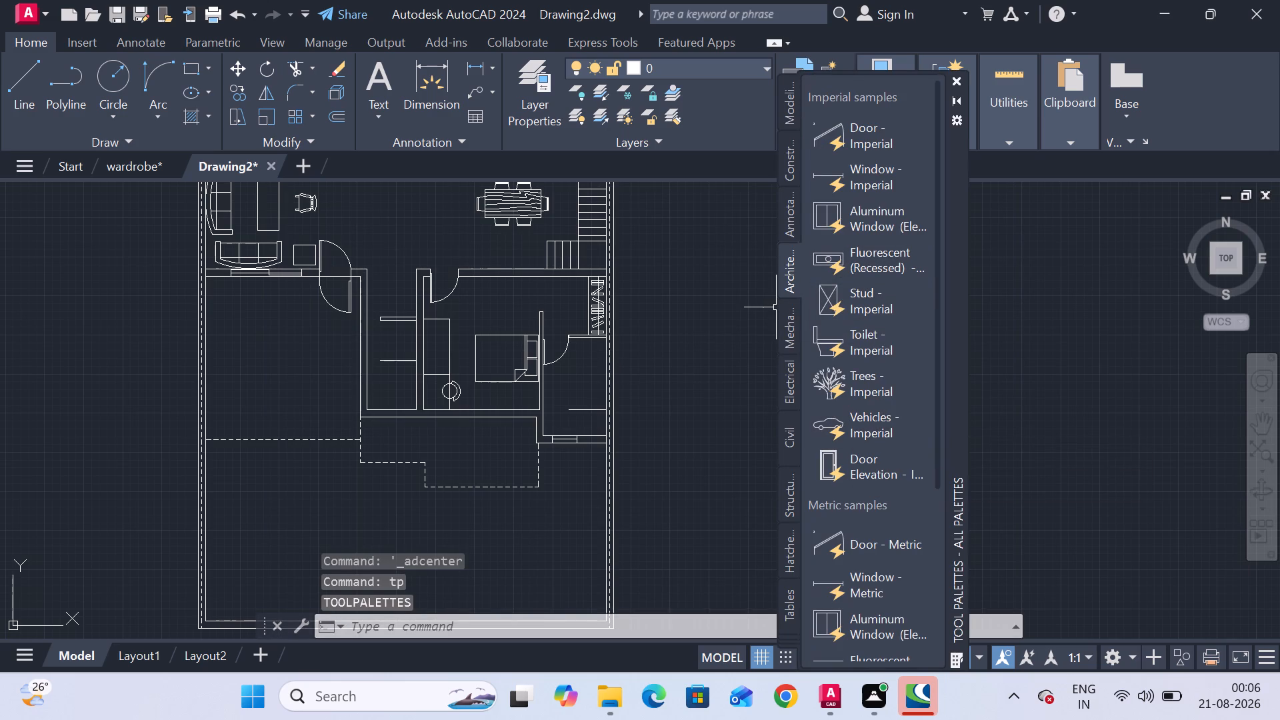
{"action": "left_click_drag", "start_coordinate": [825, 421], "coordinate": [690, 426]}
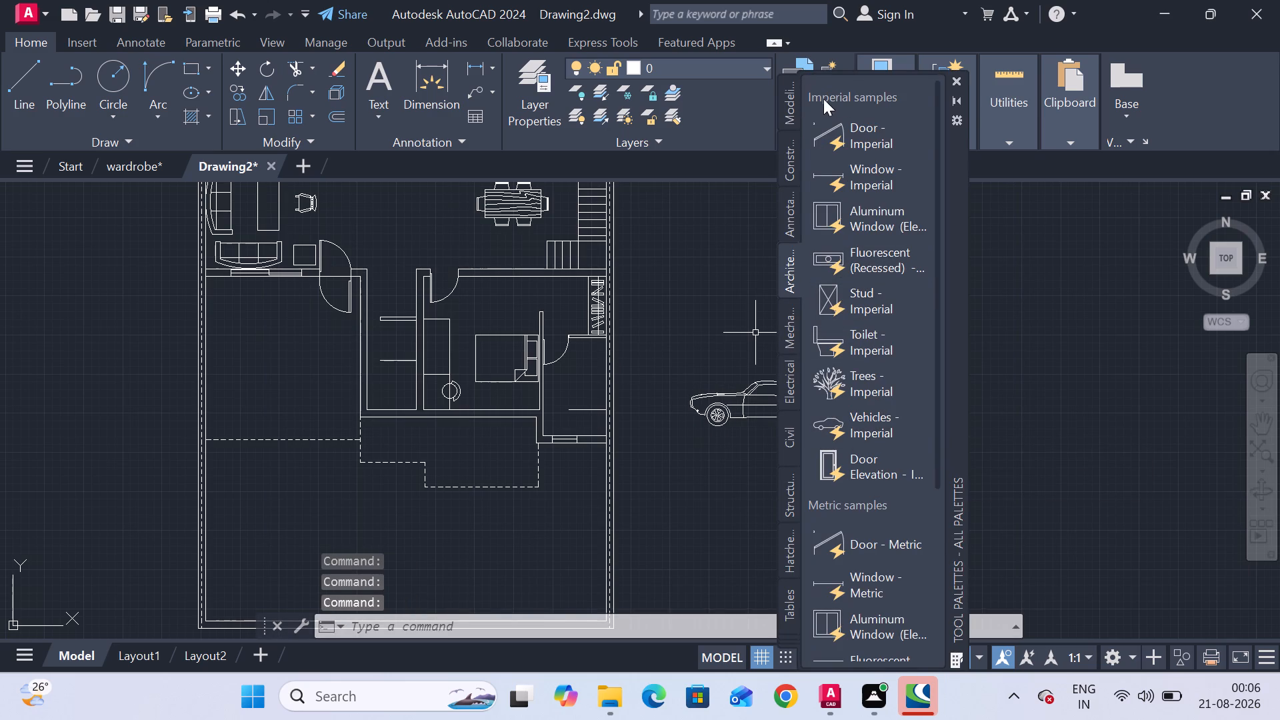
{"action": "left_click", "coordinate": [955, 80]}
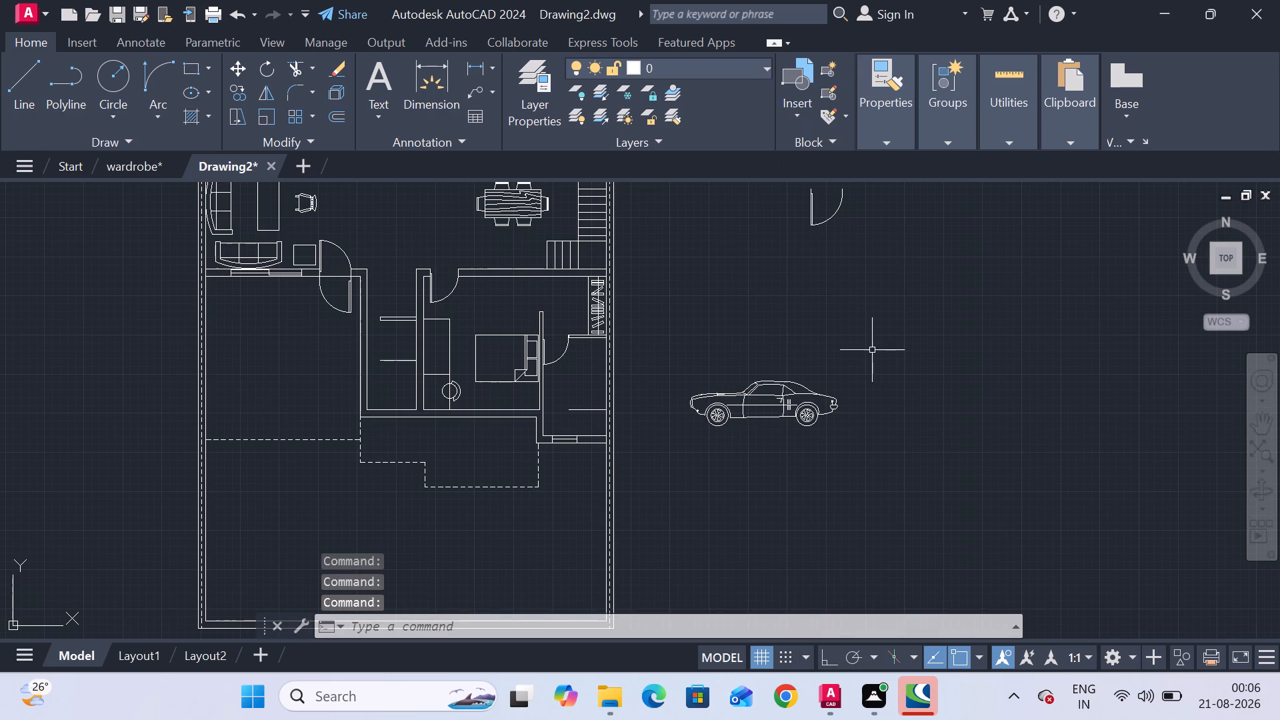
Change the vehicle block east of the house to the Sports Car (Top) view.
{"action": "scroll", "coordinate": [863, 447], "scroll_direction": "down", "scroll_amount": 1}
{"action": "middle_click_drag", "start_coordinate": [863, 447], "coordinate": [883, 408]}
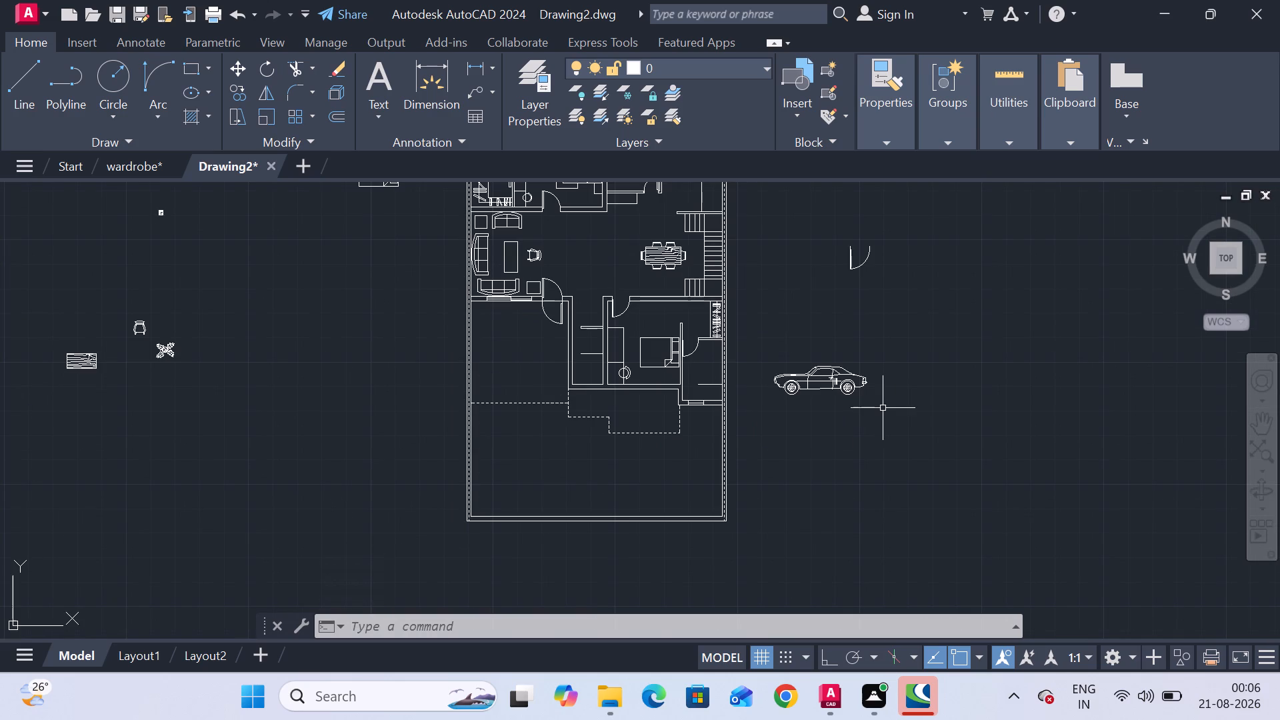
{"action": "left_click", "coordinate": [953, 481]}
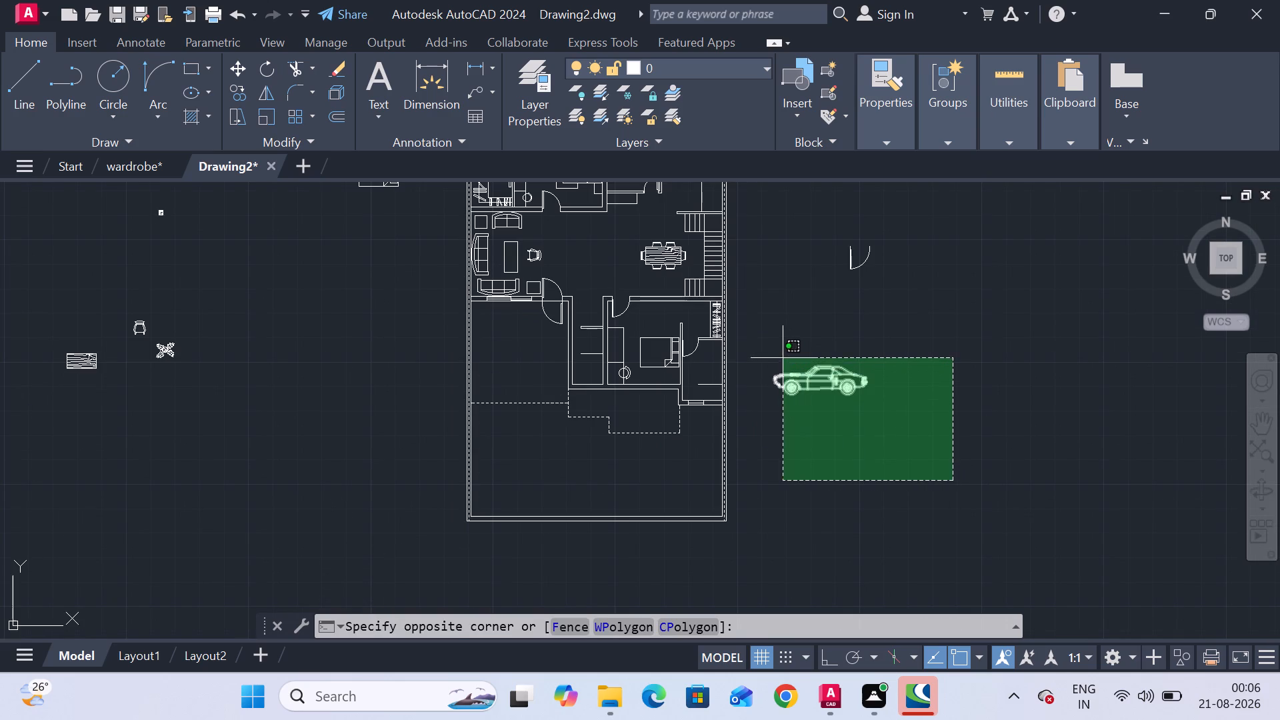
{"action": "left_click", "coordinate": [775, 353]}
{"action": "scroll", "coordinate": [822, 385], "scroll_direction": "up", "scroll_amount": 2}
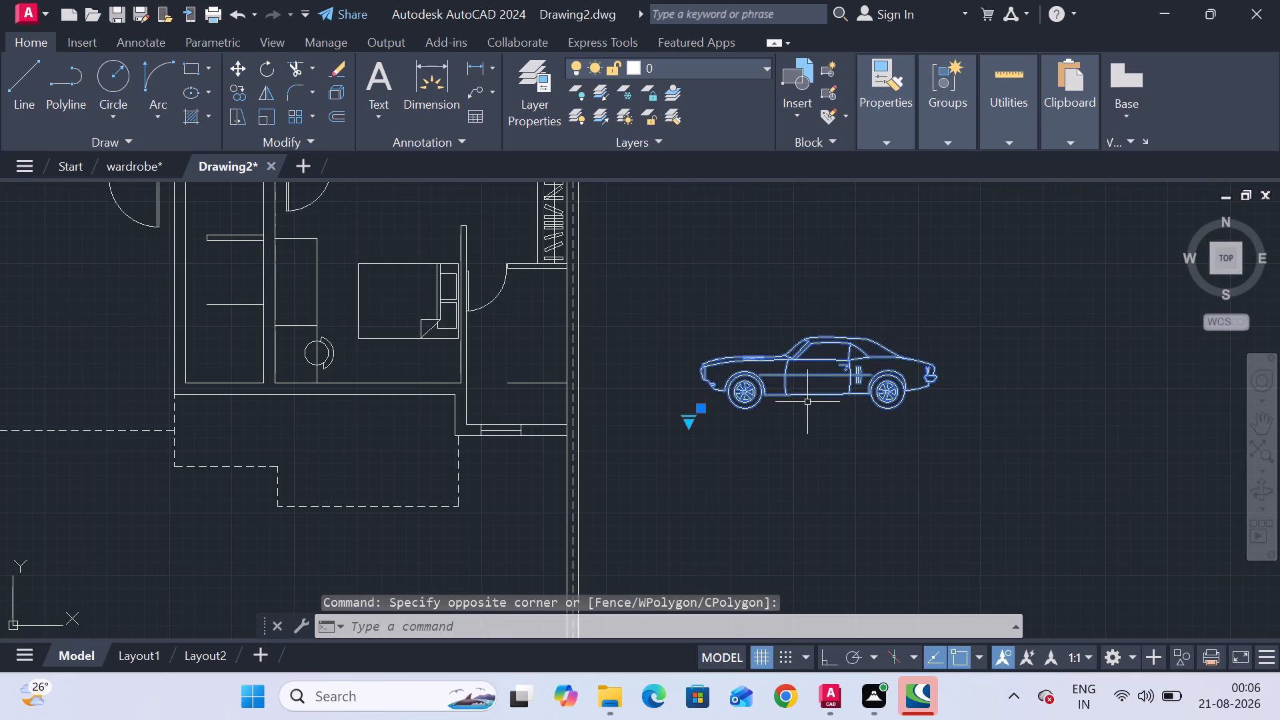
{"action": "scroll", "coordinate": [715, 410], "scroll_direction": "up", "scroll_amount": 2}
{"action": "left_click", "coordinate": [651, 440]}
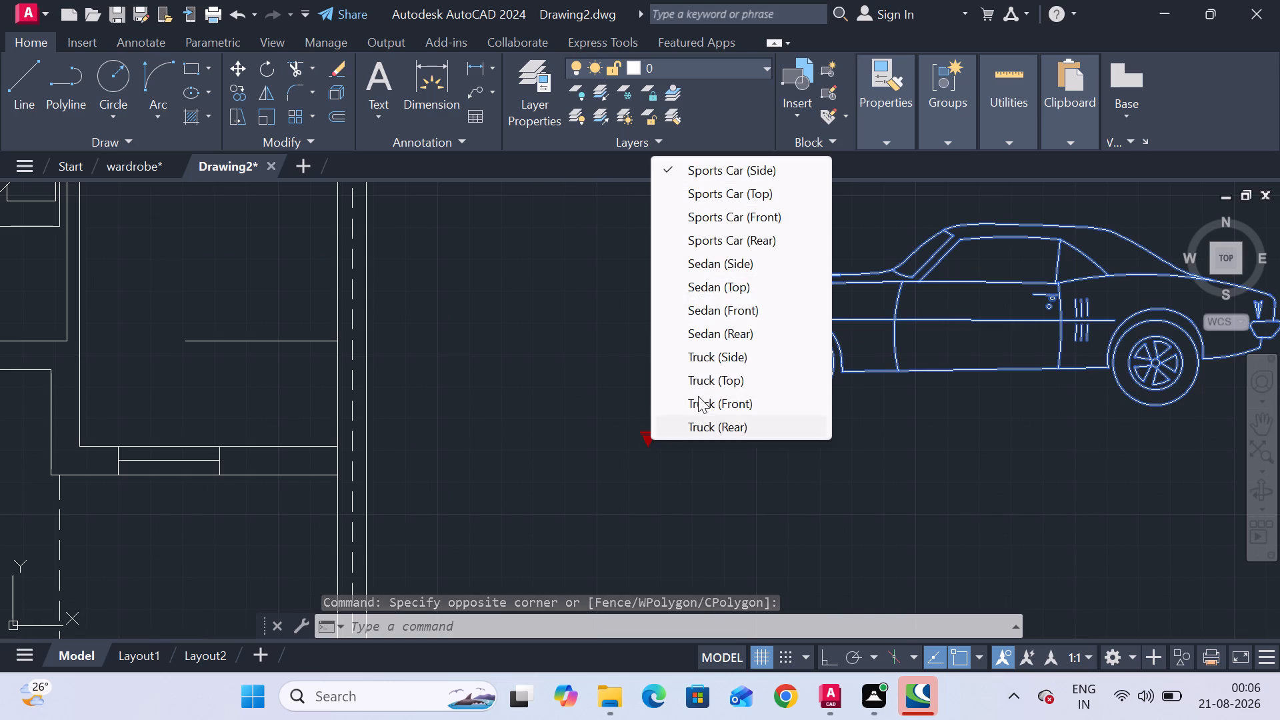
{"action": "left_click", "coordinate": [759, 189]}
Rotate the sports car 270° about its nose point with Ortho on, so that it faces north.
{"action": "scroll", "coordinate": [791, 328], "scroll_direction": "down", "scroll_amount": 2}
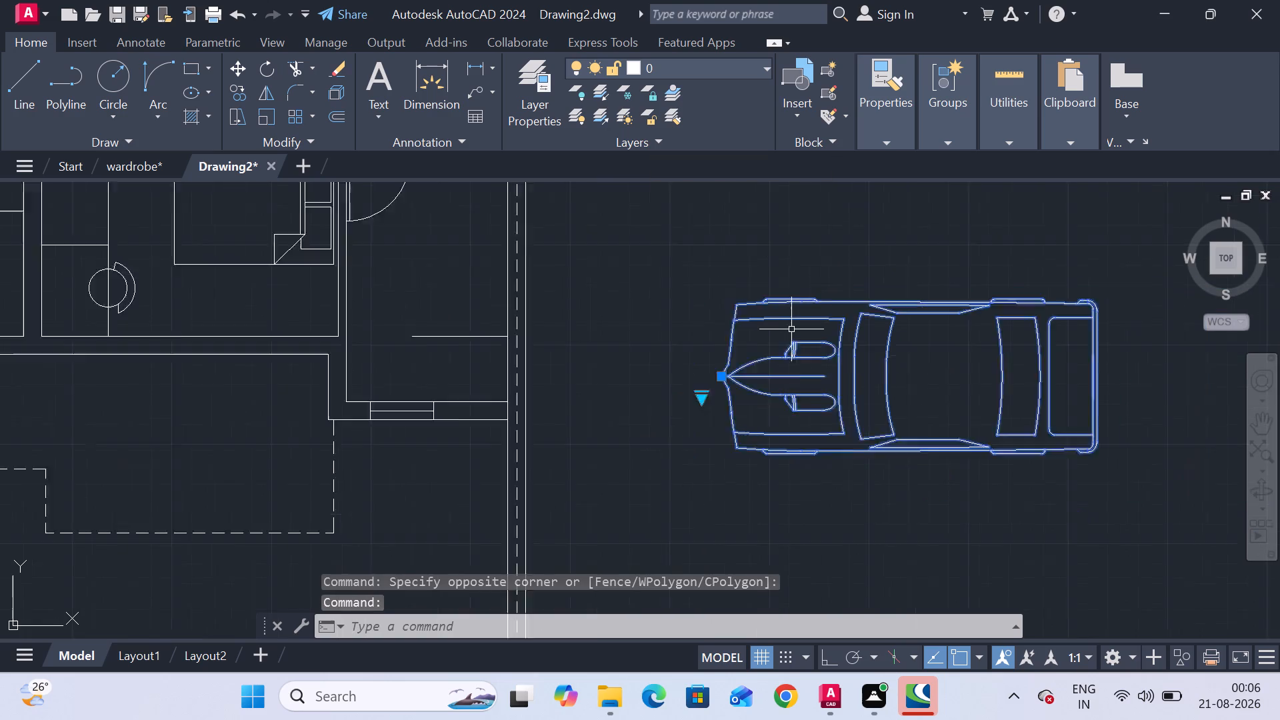
{"action": "scroll", "coordinate": [837, 406], "scroll_direction": "down", "scroll_amount": 2}
{"action": "scroll", "coordinate": [863, 409], "scroll_direction": "up", "scroll_amount": 2}
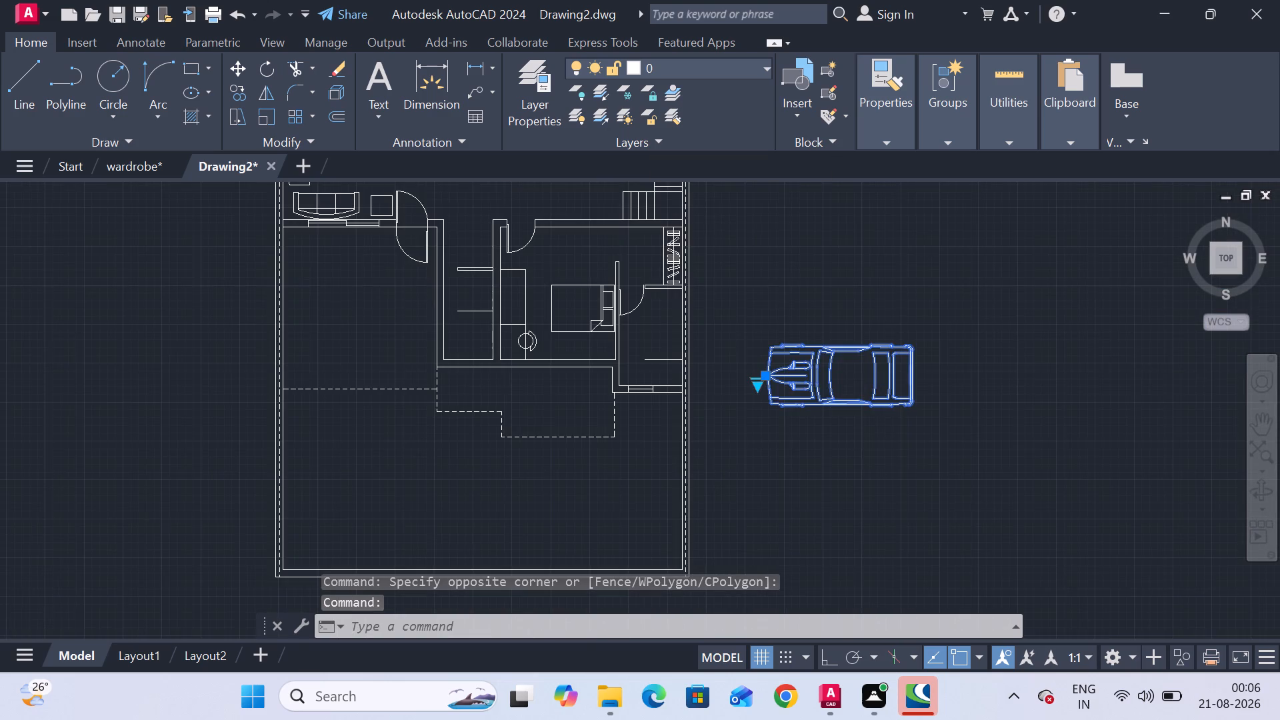
{"action": "left_click", "coordinate": [832, 659]}
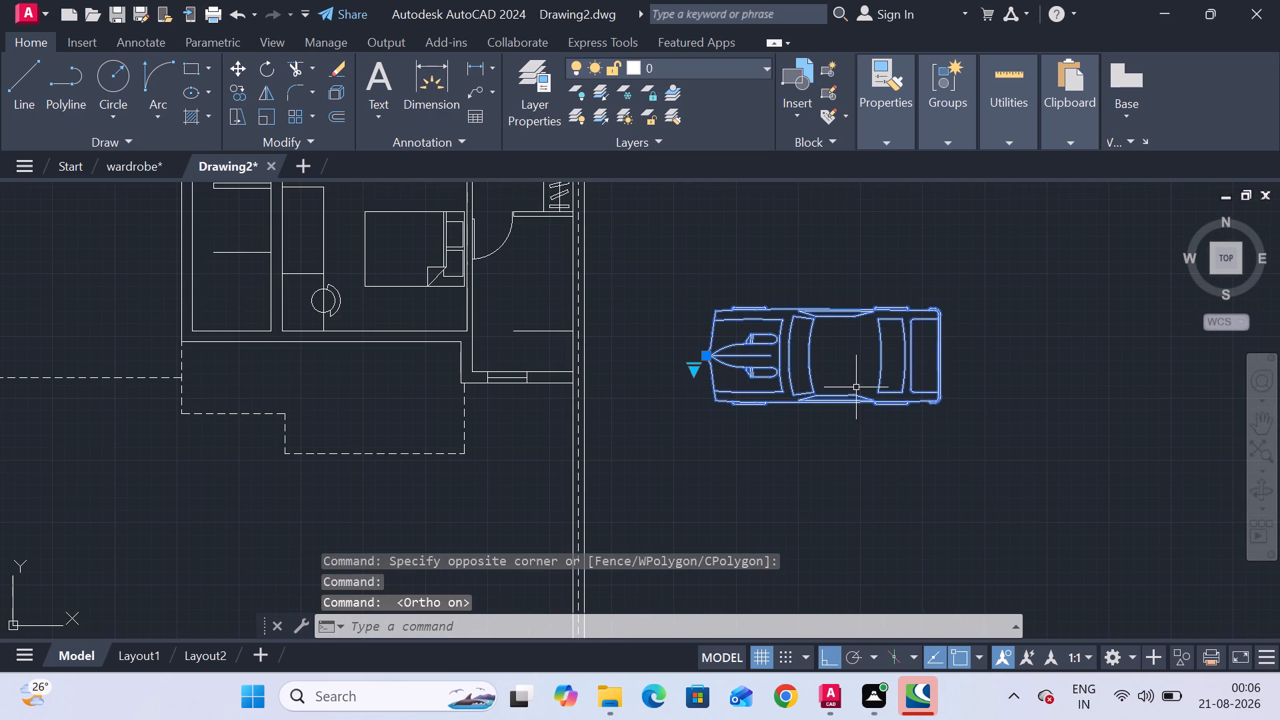
{"action": "right_click", "coordinate": [856, 382]}
{"action": "left_click", "coordinate": [915, 395]}
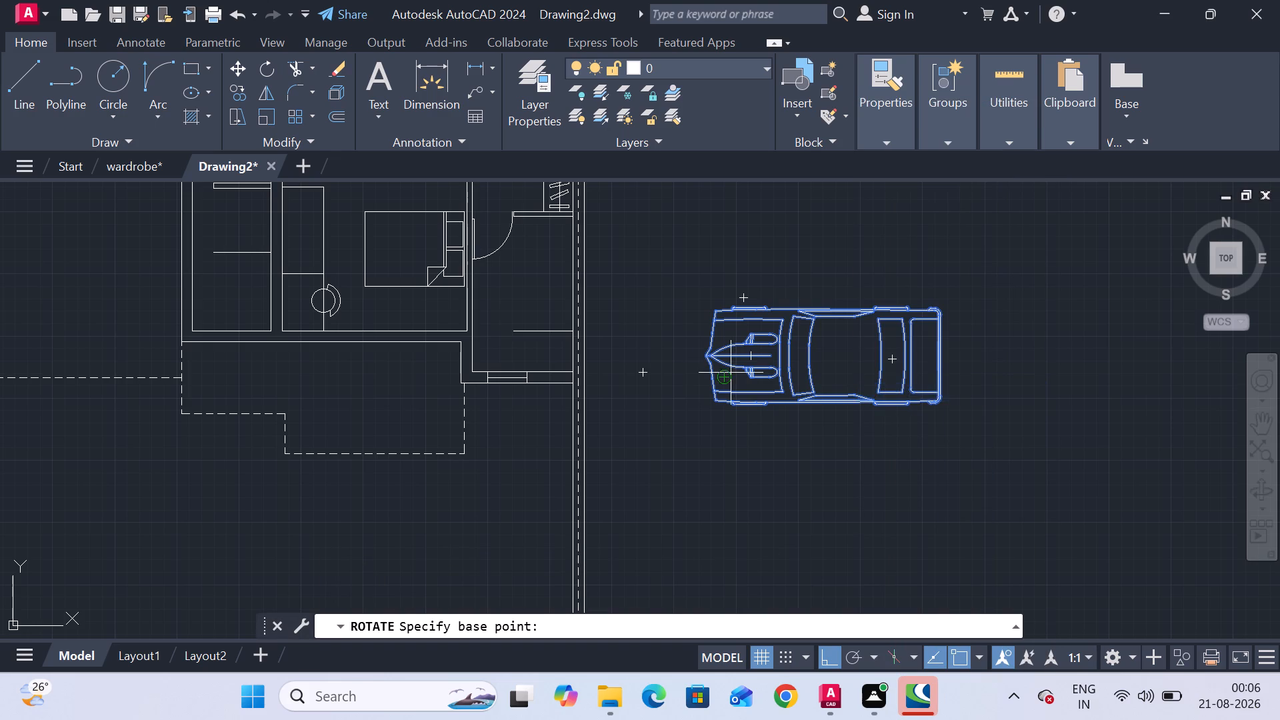
{"action": "left_click", "coordinate": [710, 354]}
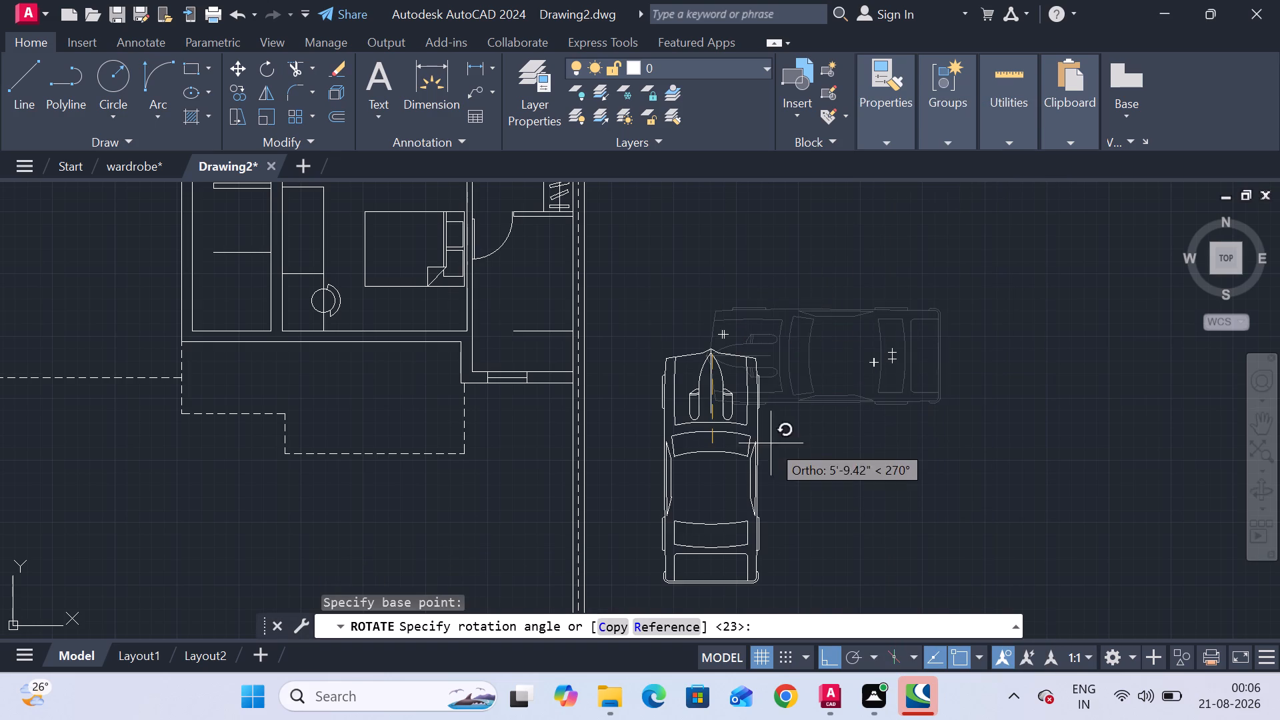
{"action": "left_click", "coordinate": [759, 468]}
Copy the car with Ortho off into the west bay south of the living room, above the dashed line.
{"action": "scroll", "coordinate": [831, 527], "scroll_direction": "down", "scroll_amount": 1}
{"action": "middle_click_drag", "start_coordinate": [833, 524], "coordinate": [877, 431]}
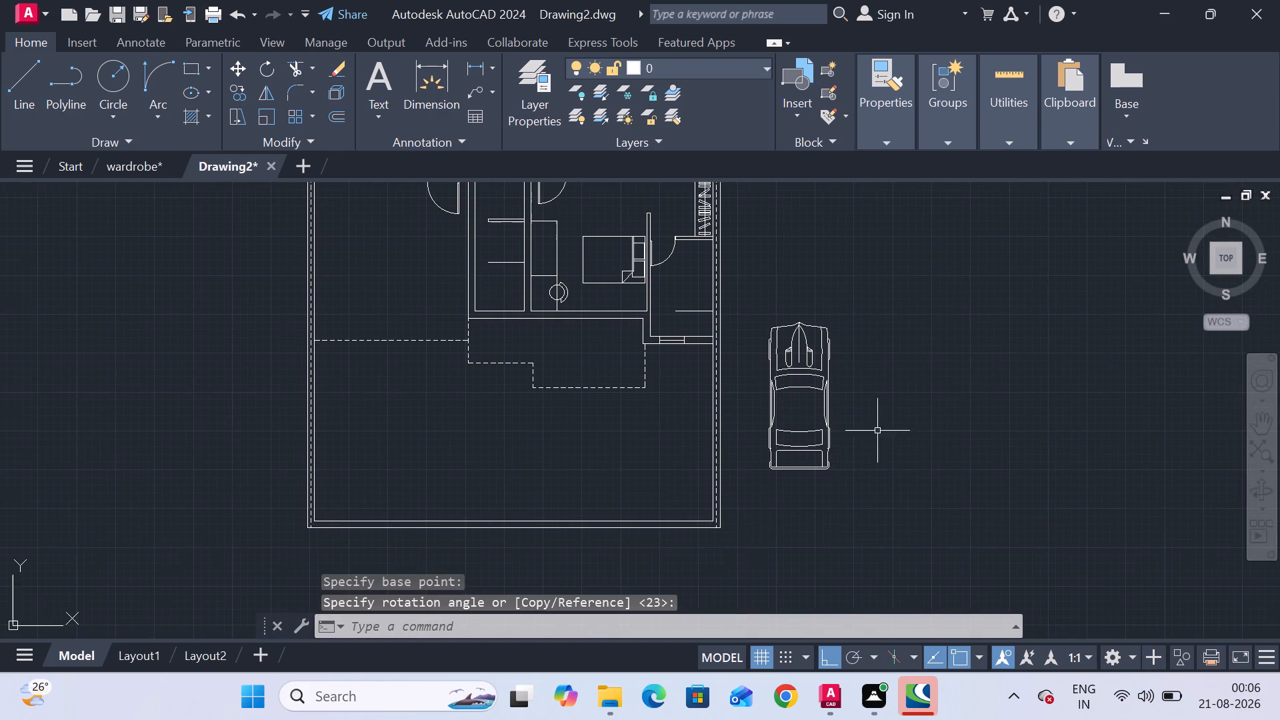
{"action": "left_click", "coordinate": [881, 511]}
{"action": "left_click", "coordinate": [811, 405]}
{"action": "right_click", "coordinate": [811, 405]}
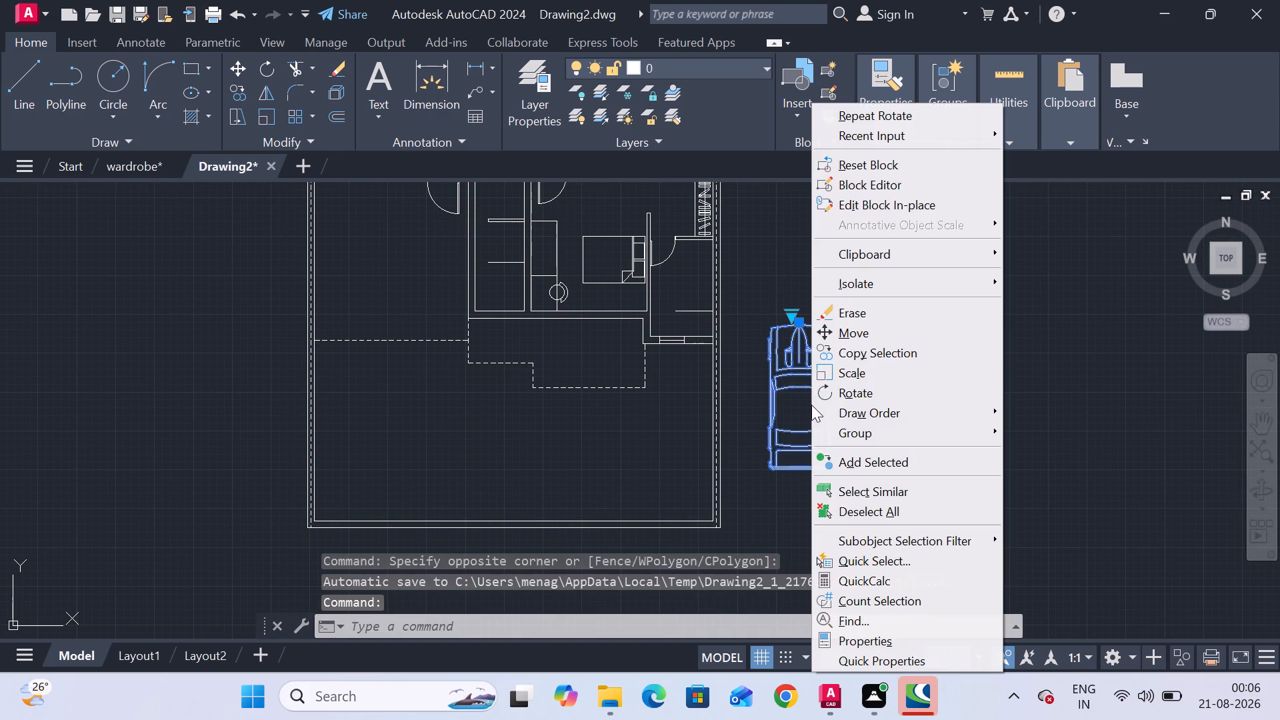
{"action": "left_click", "coordinate": [885, 347]}
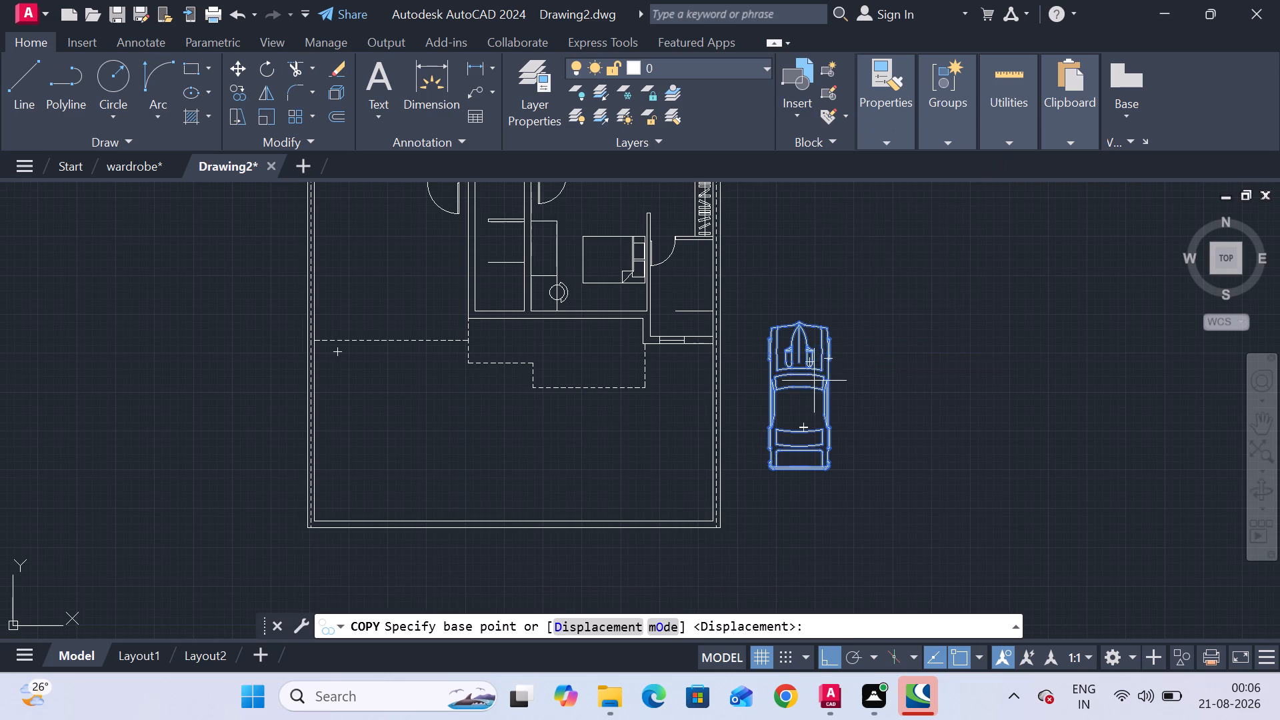
{"action": "left_click", "coordinate": [813, 381]}
{"action": "scroll", "coordinate": [601, 383], "scroll_direction": "down", "scroll_amount": 2}
{"action": "middle_click_drag", "start_coordinate": [601, 383], "coordinate": [635, 473]}
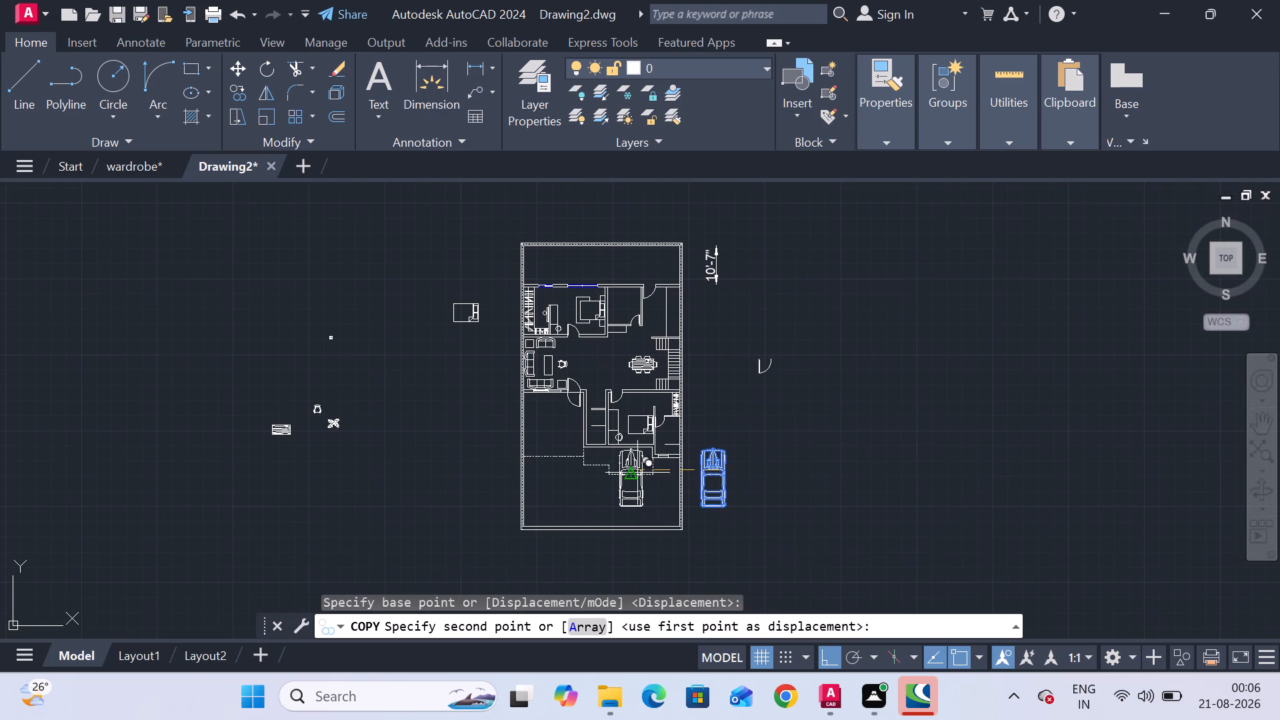
{"action": "key", "text": "F8"}
{"action": "scroll", "coordinate": [569, 418], "scroll_direction": "up", "scroll_amount": 2}
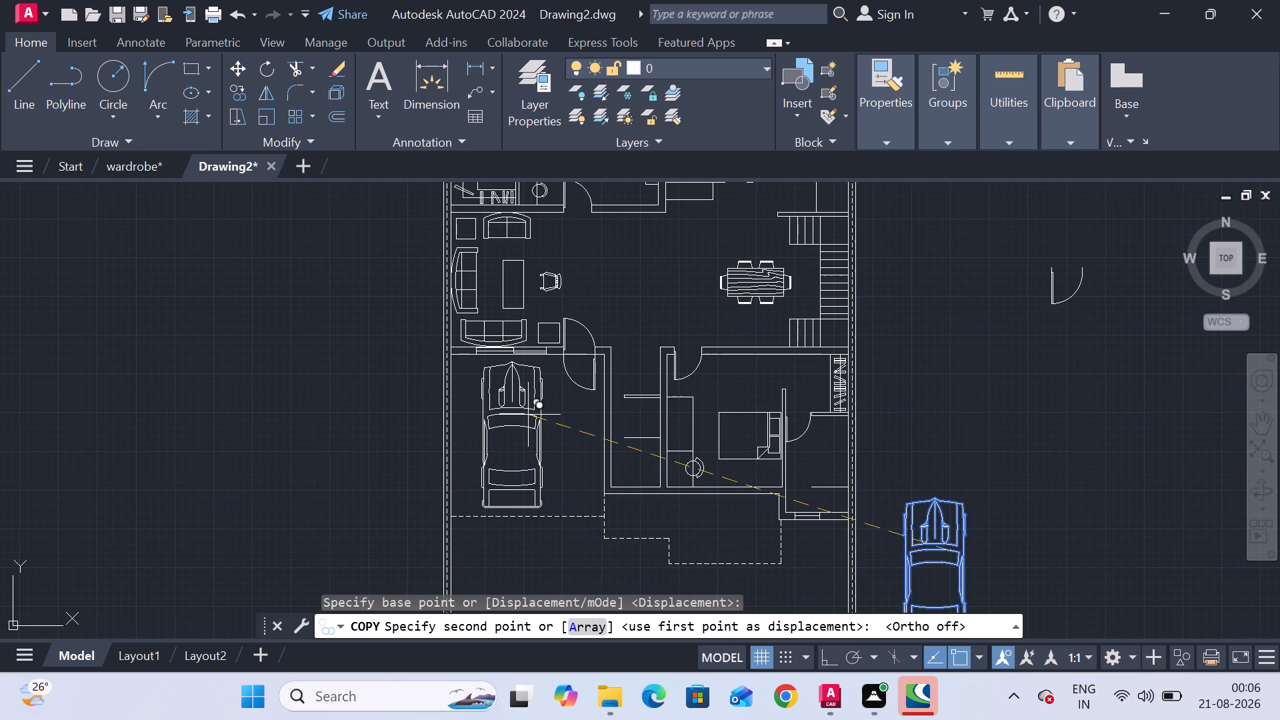
{"action": "left_click", "coordinate": [507, 413]}
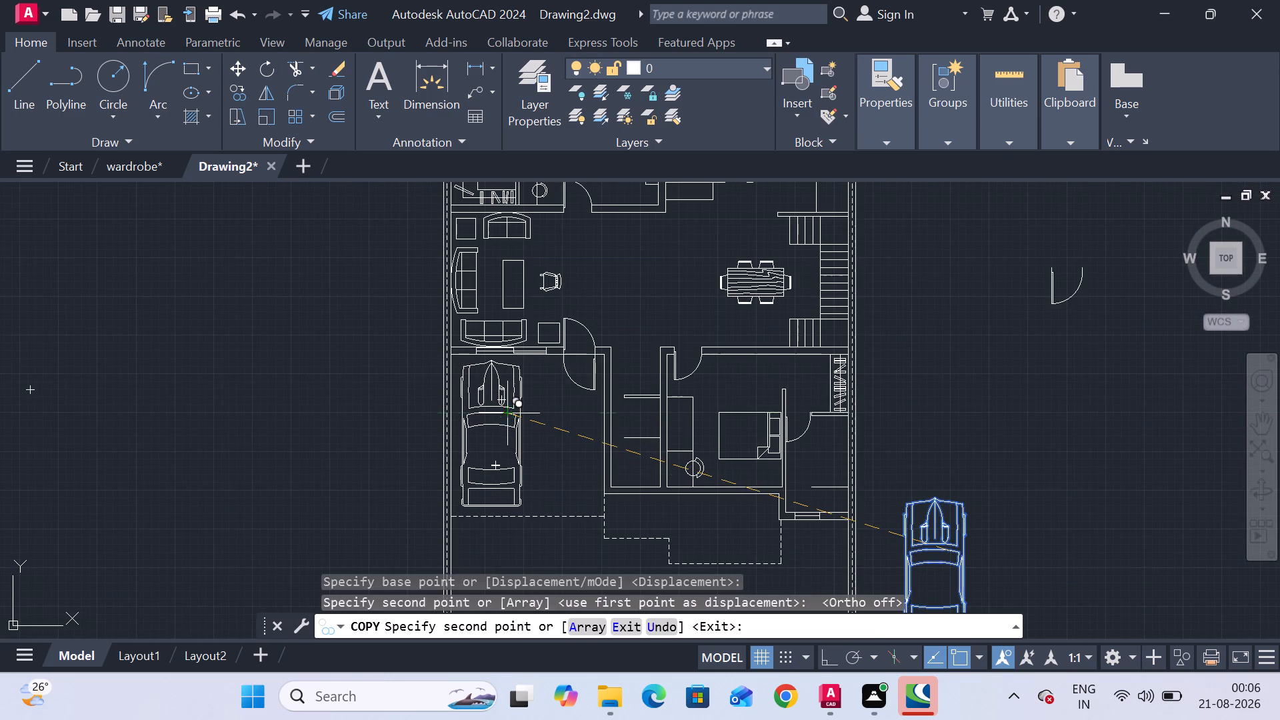
Place a second copy of the car south of the dashed line, near the plot's west wall.
{"action": "scroll", "coordinate": [551, 460], "scroll_direction": "down", "scroll_amount": 2}
{"action": "middle_click_drag", "start_coordinate": [551, 430], "coordinate": [553, 370]}
{"action": "scroll", "coordinate": [553, 440], "scroll_direction": "up", "scroll_amount": 4}
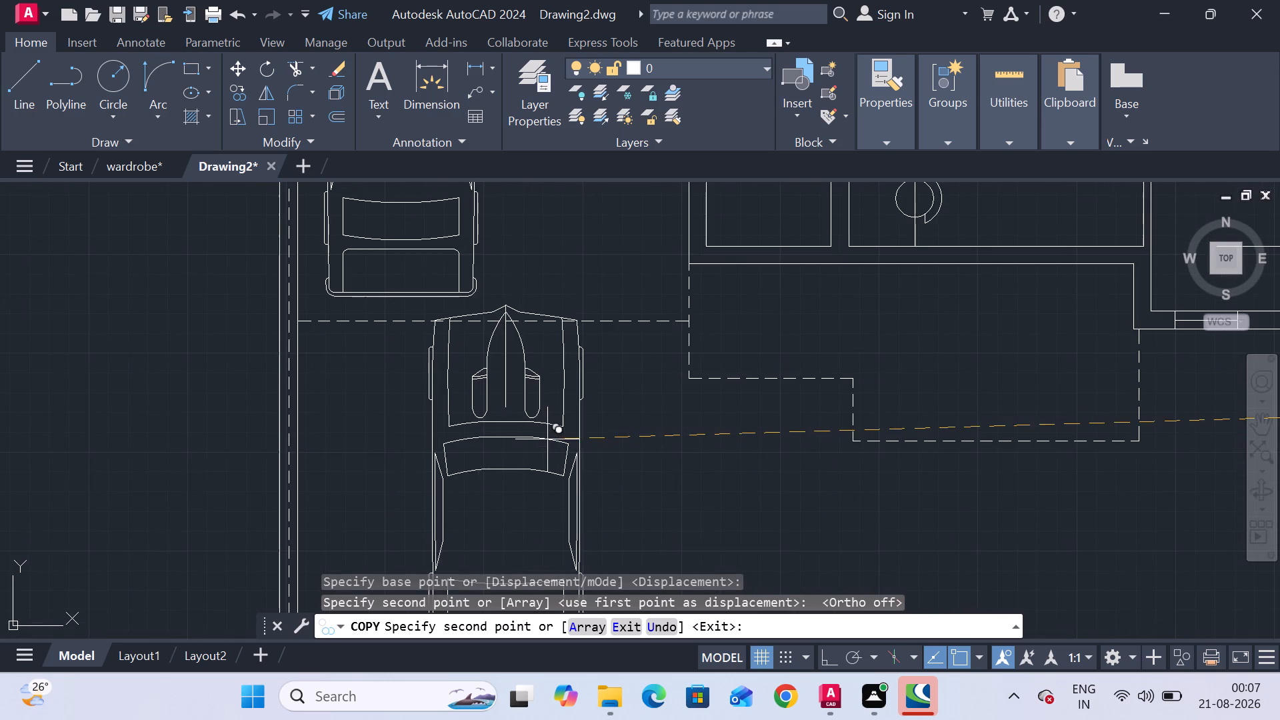
{"action": "scroll", "coordinate": [547, 439], "scroll_direction": "down", "scroll_amount": 2}
{"action": "middle_click_drag", "start_coordinate": [547, 432], "coordinate": [575, 370]}
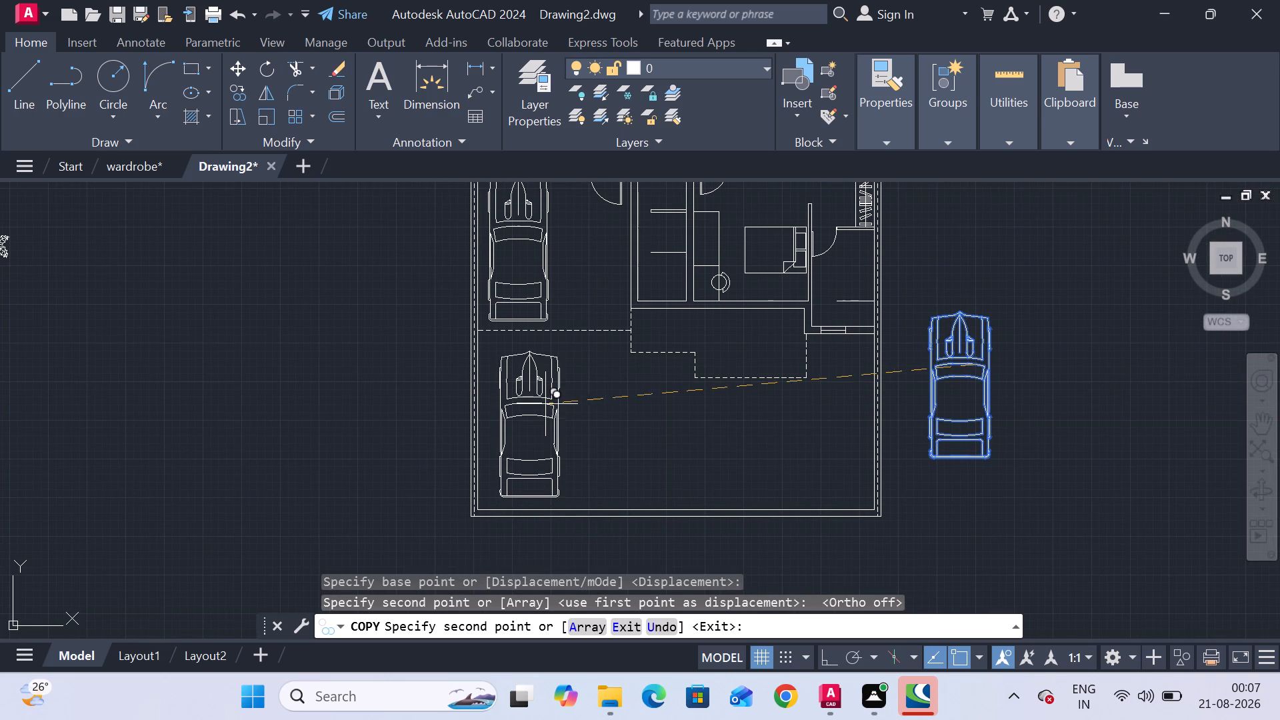
{"action": "left_click", "coordinate": [543, 400]}
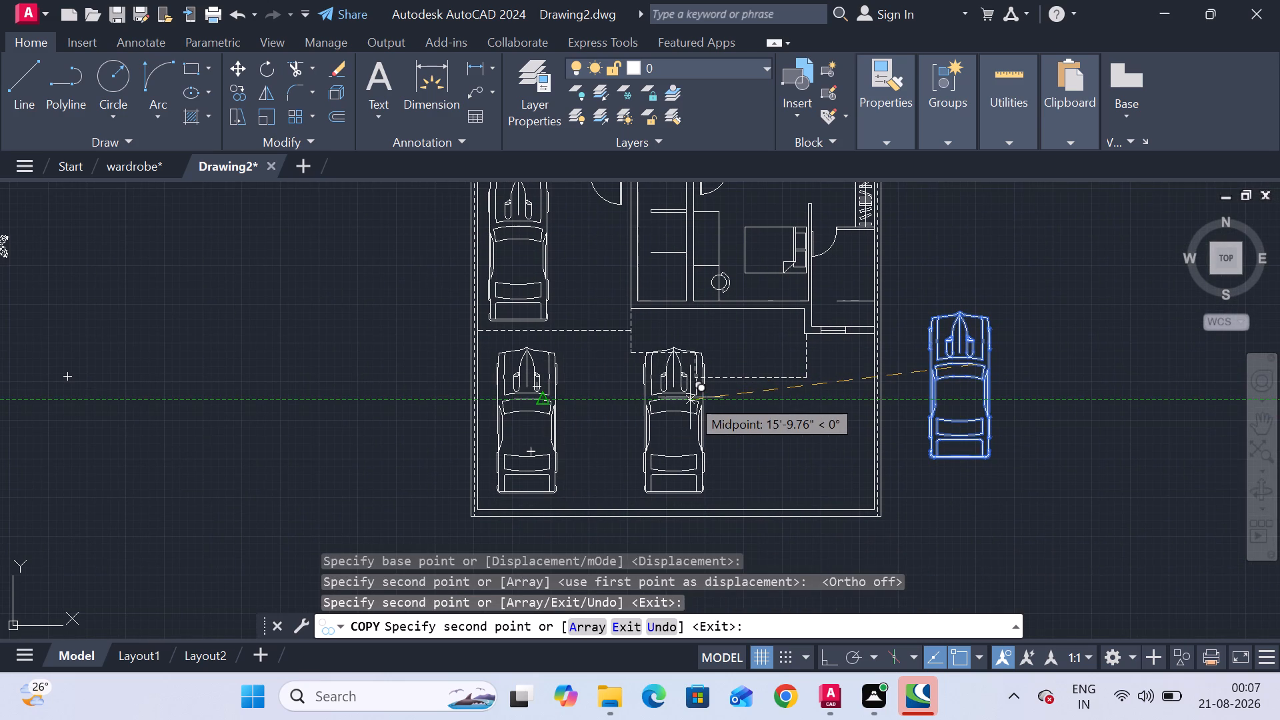
{"action": "key", "text": "Escape"}
Delete the original car outside the plot, east of the house.
{"action": "scroll", "coordinate": [723, 424], "scroll_direction": "down", "scroll_amount": 2}
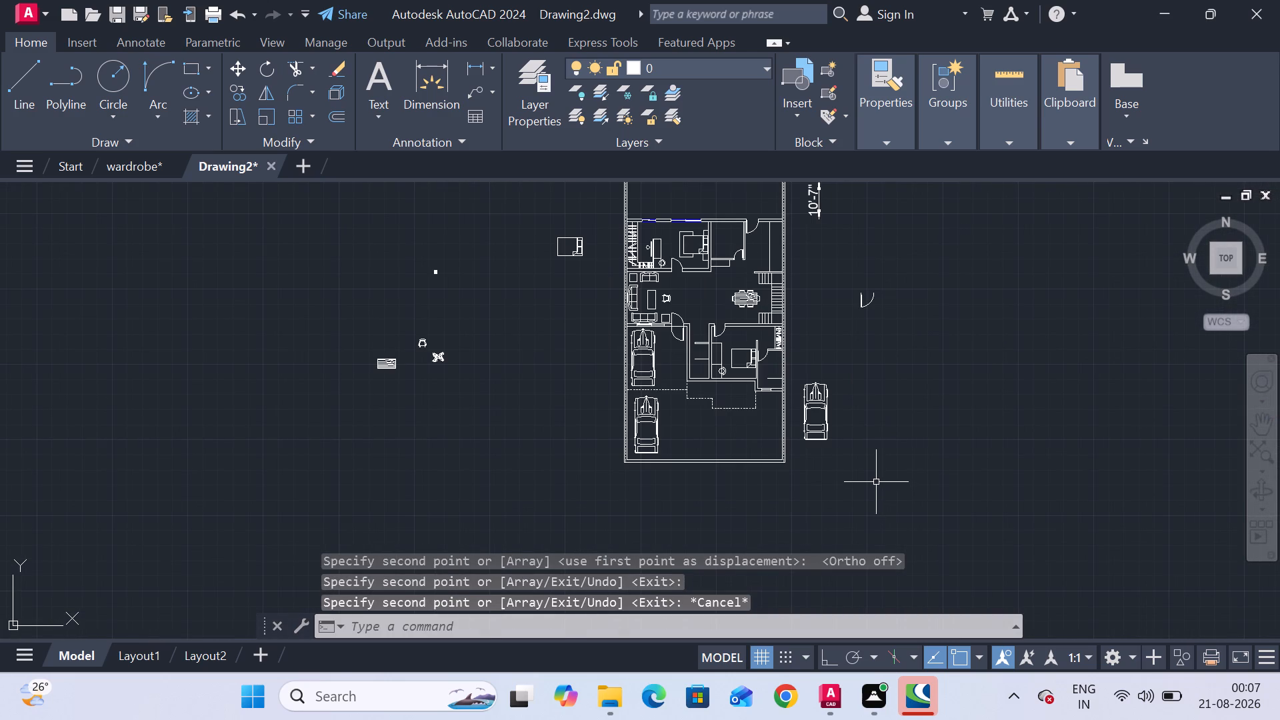
{"action": "left_click", "coordinate": [822, 425]}
{"action": "key", "text": "Delete"}
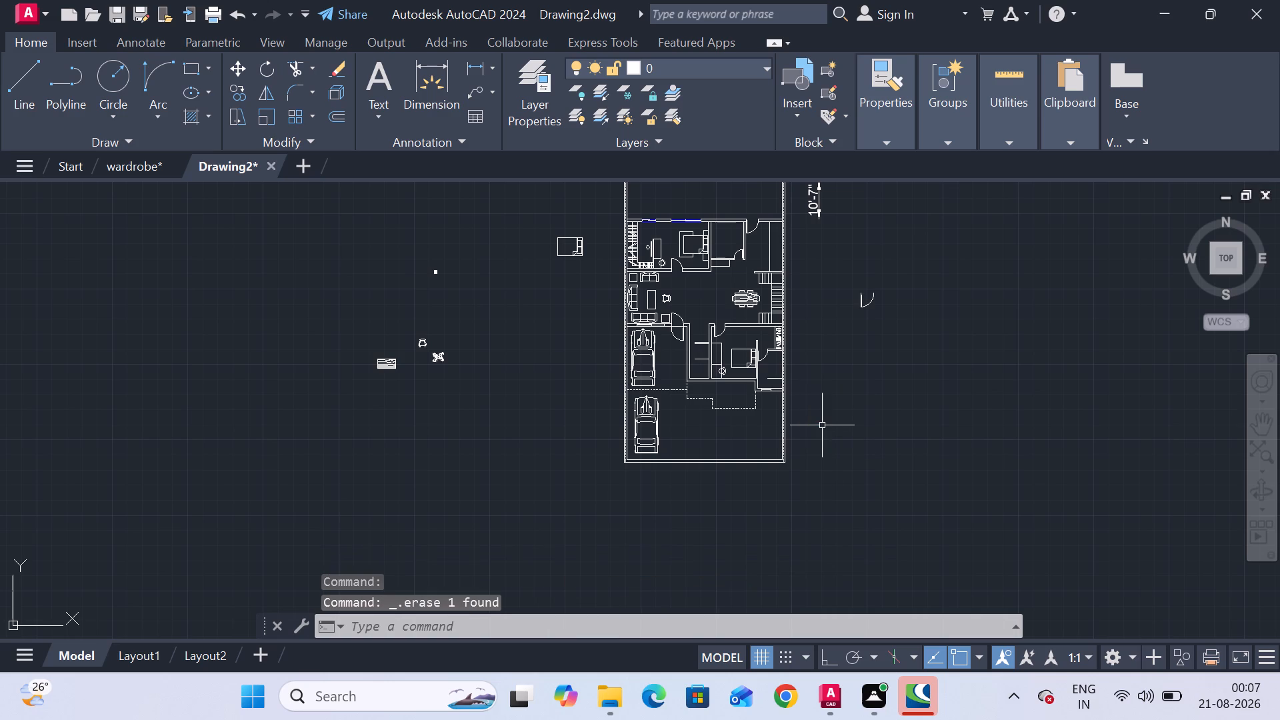
Copy the spare door from east of the house onto the narrow room's west wall, level with its short double-line partition.
{"action": "middle_click_drag", "start_coordinate": [858, 402], "coordinate": [595, 510]}
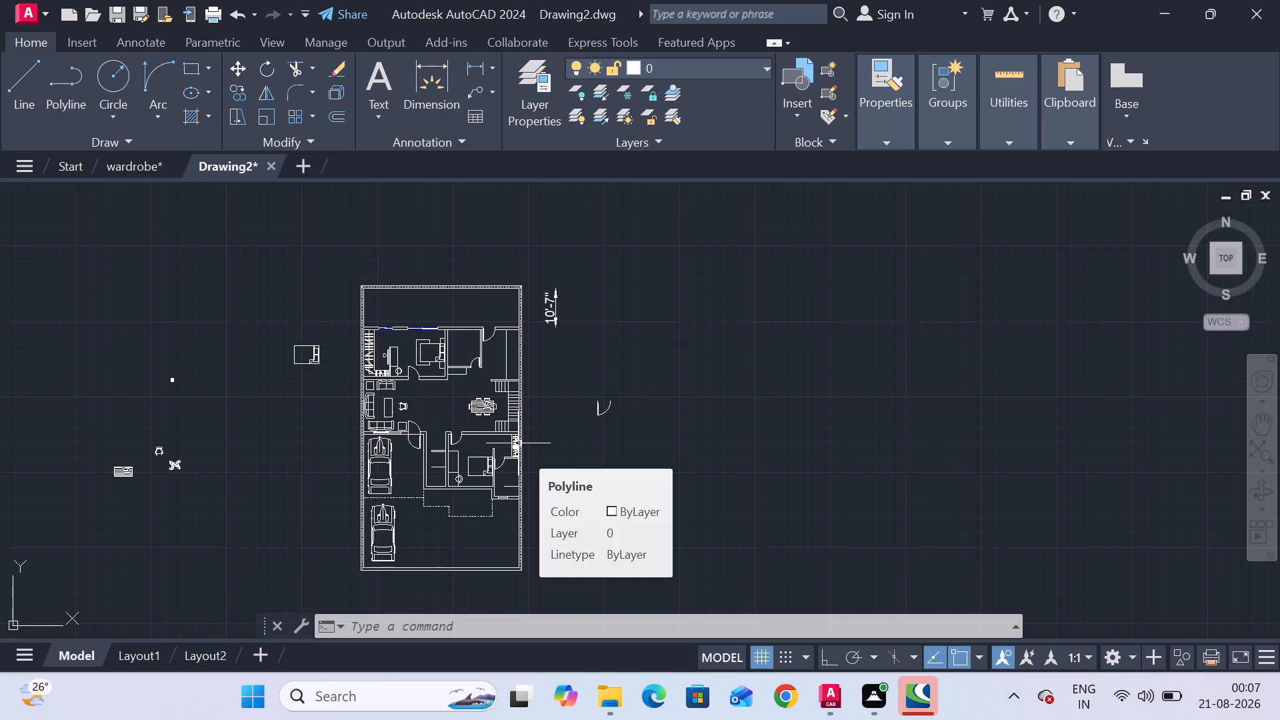
{"action": "scroll", "coordinate": [436, 464], "scroll_direction": "up", "scroll_amount": 1}
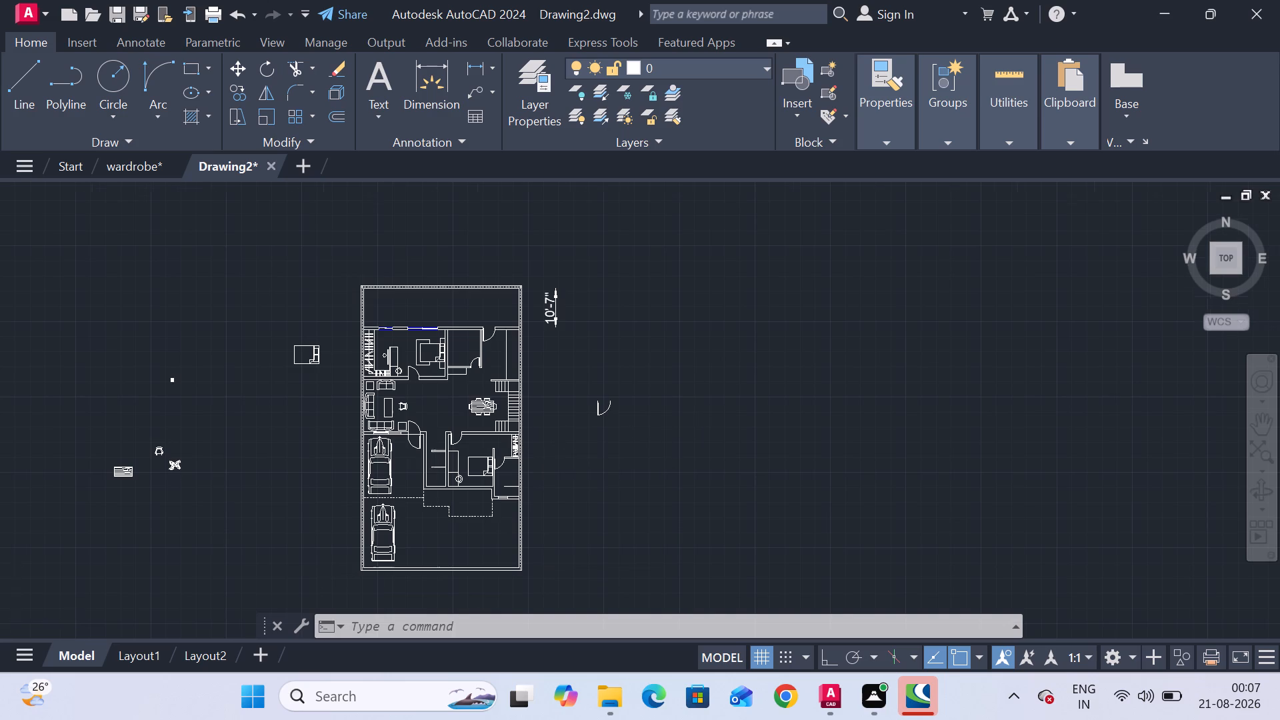
{"action": "scroll", "coordinate": [436, 464], "scroll_direction": "up", "scroll_amount": 2}
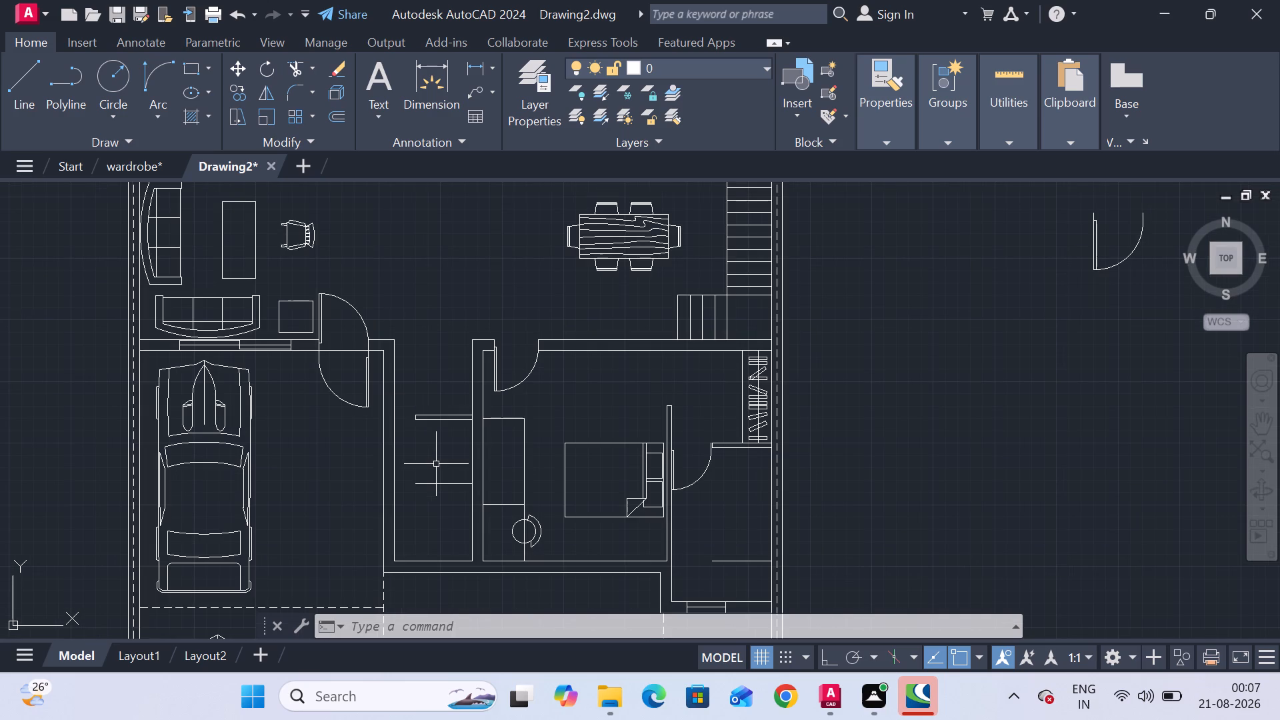
{"action": "left_click_drag", "start_coordinate": [1104, 358], "coordinate": [1102, 333]}
{"action": "left_click", "coordinate": [1078, 242]}
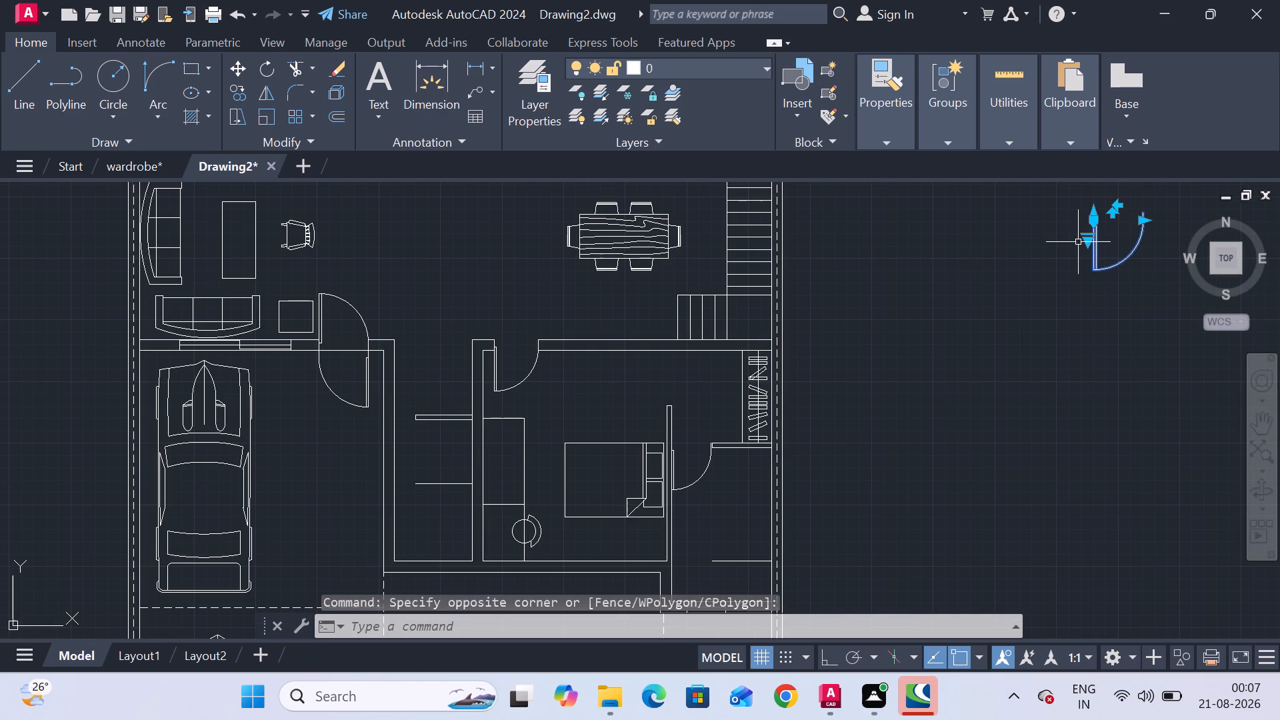
{"action": "right_click", "coordinate": [1108, 232]}
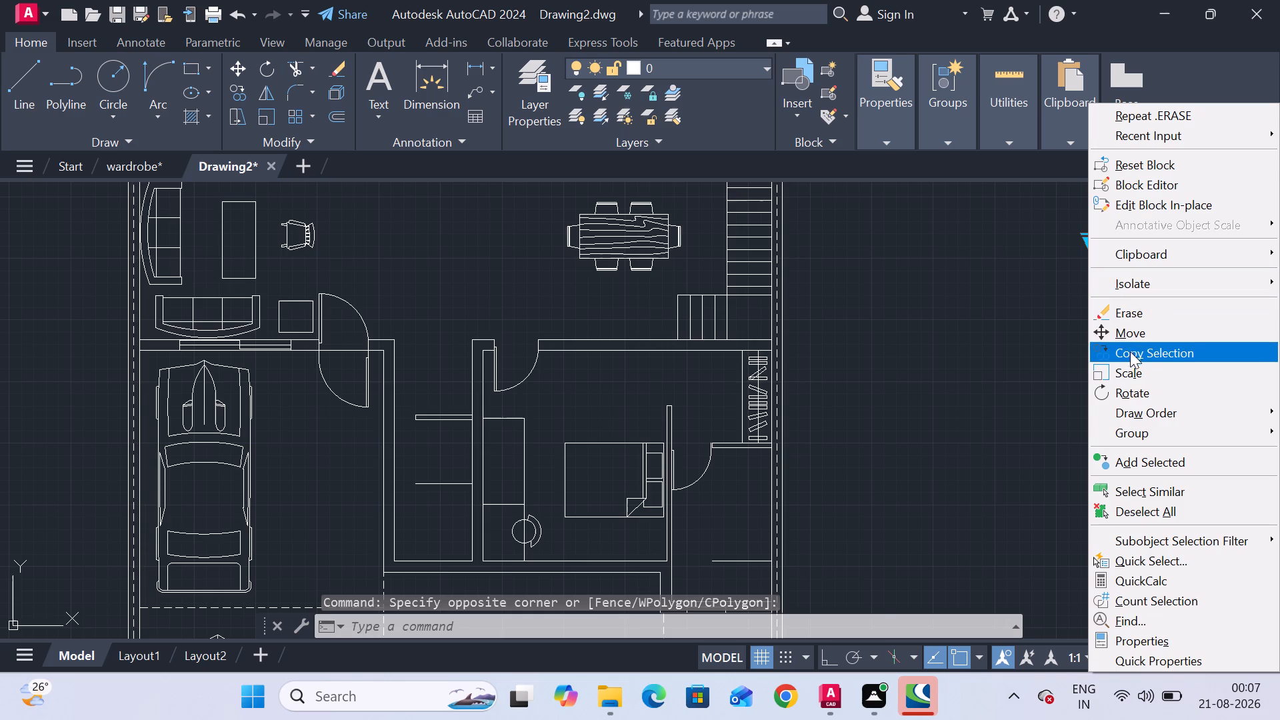
{"action": "left_click", "coordinate": [1130, 355]}
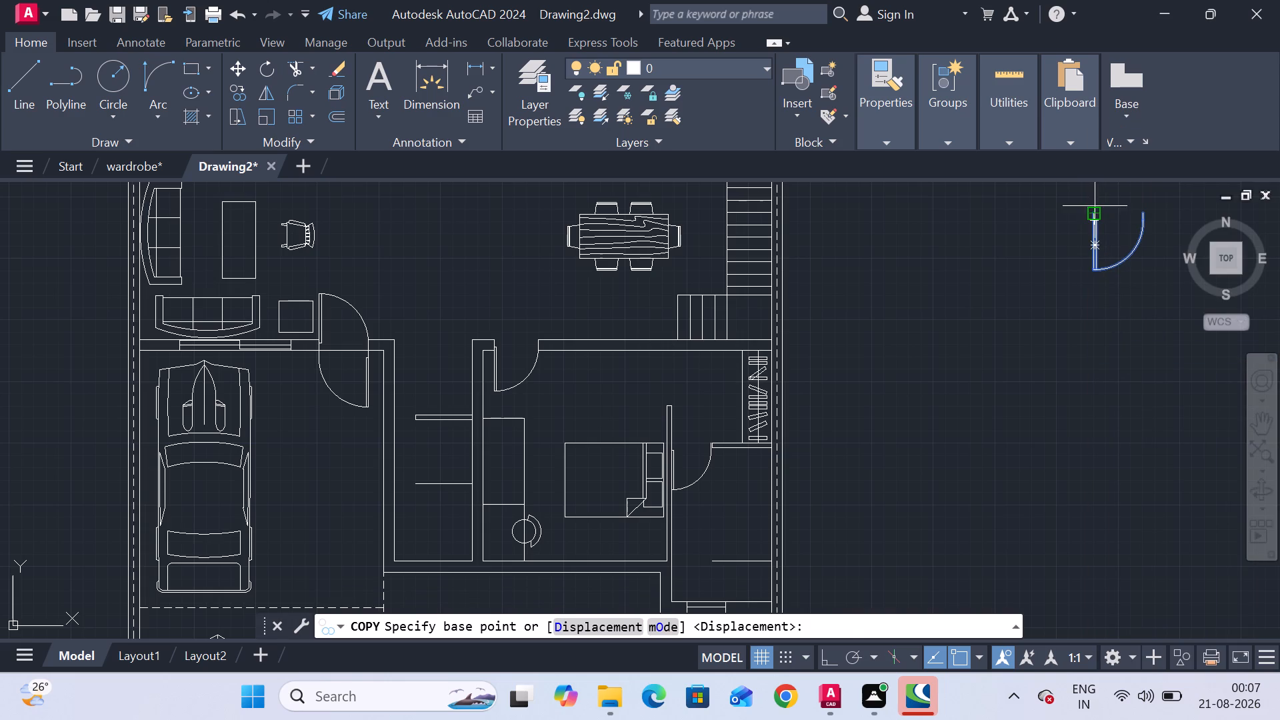
{"action": "left_click", "coordinate": [1095, 211]}
{"action": "scroll", "coordinate": [694, 371], "scroll_direction": "down", "scroll_amount": 1}
{"action": "middle_click_drag", "start_coordinate": [691, 371], "coordinate": [1011, 283]}
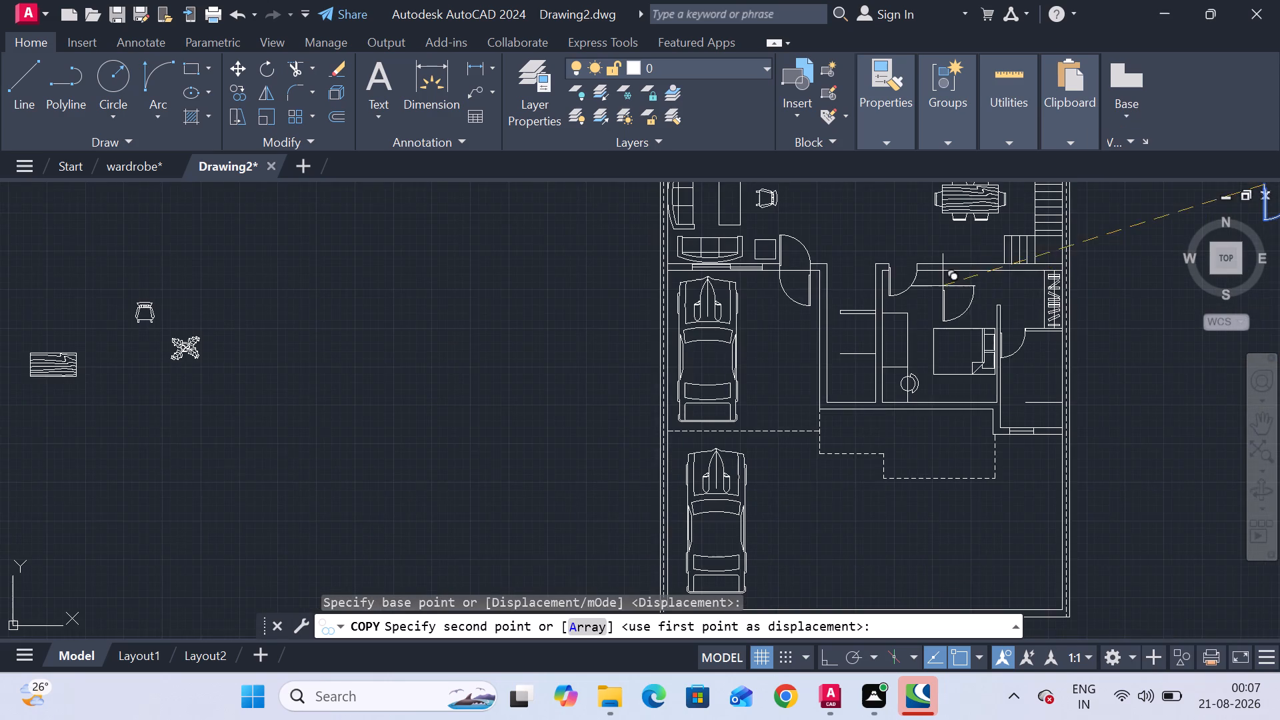
{"action": "scroll", "coordinate": [805, 301], "scroll_direction": "up", "scroll_amount": 3}
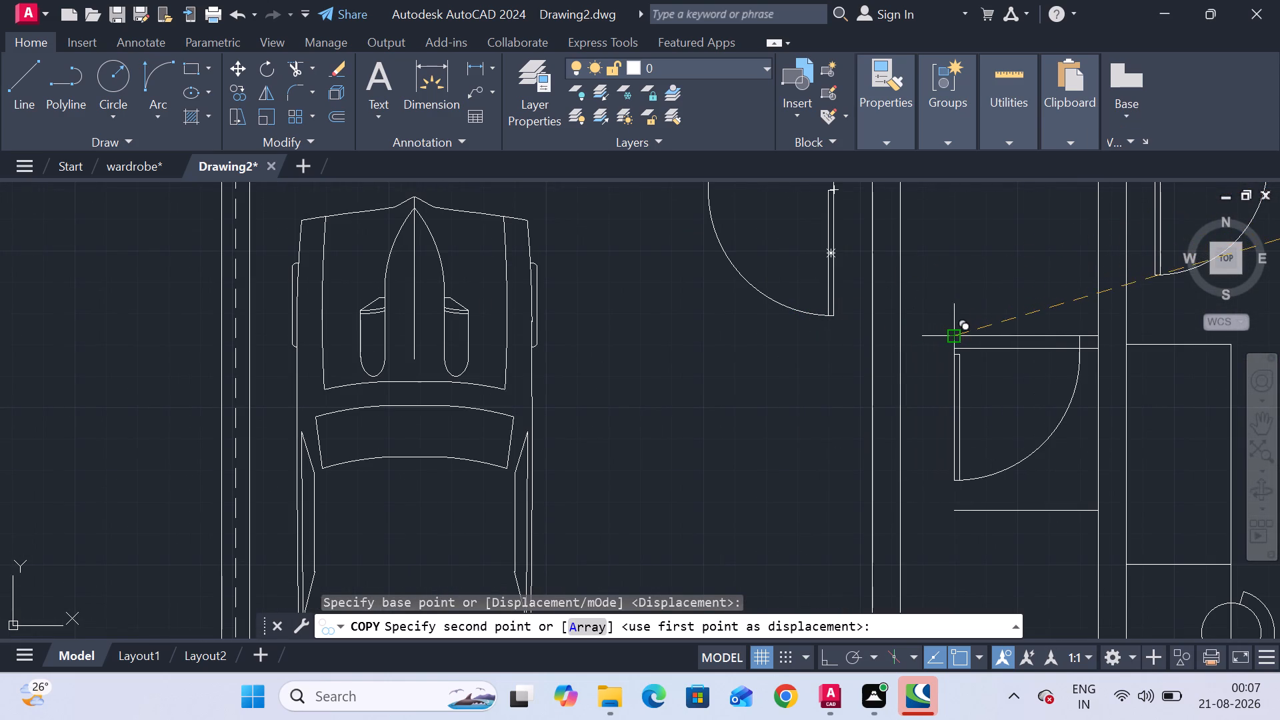
{"action": "left_click", "coordinate": [902, 338]}
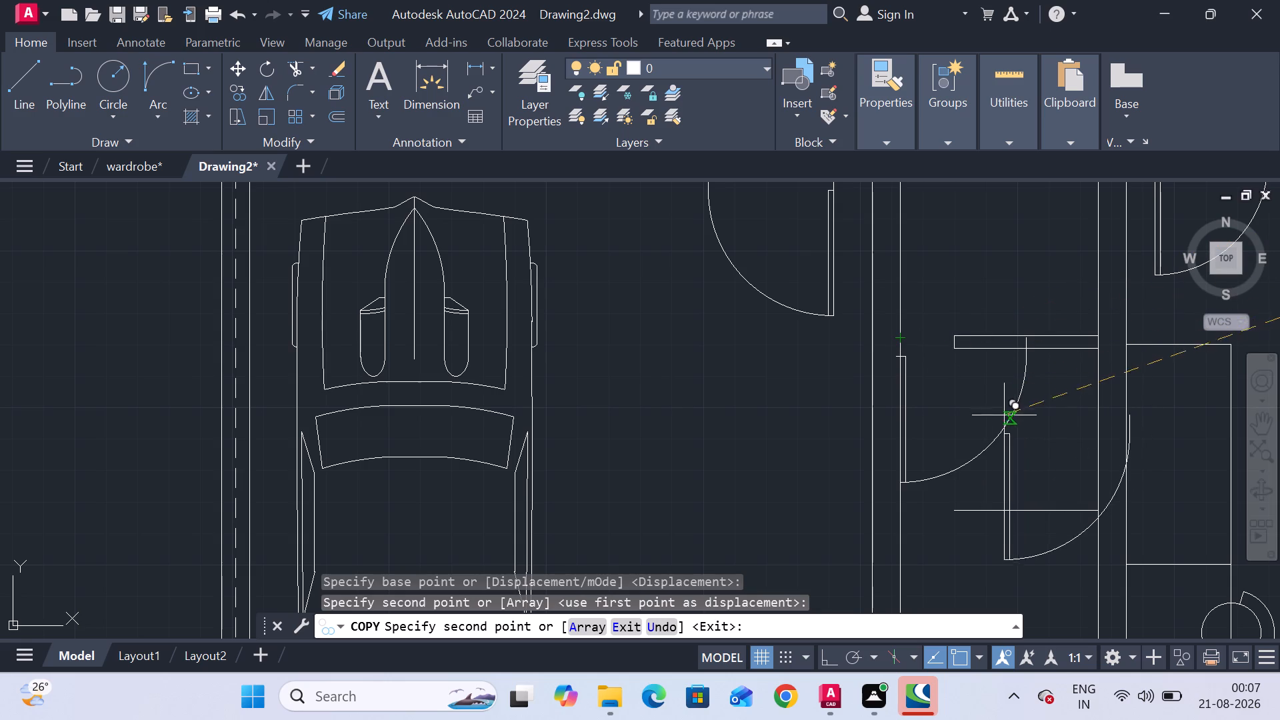
{"action": "key", "text": "Escape"}
Shrink the copied door's width towards the free west end of the narrow room's partition.
{"action": "left_click", "coordinate": [1014, 408]}
{"action": "scroll", "coordinate": [1040, 337], "scroll_direction": "up", "scroll_amount": 2}
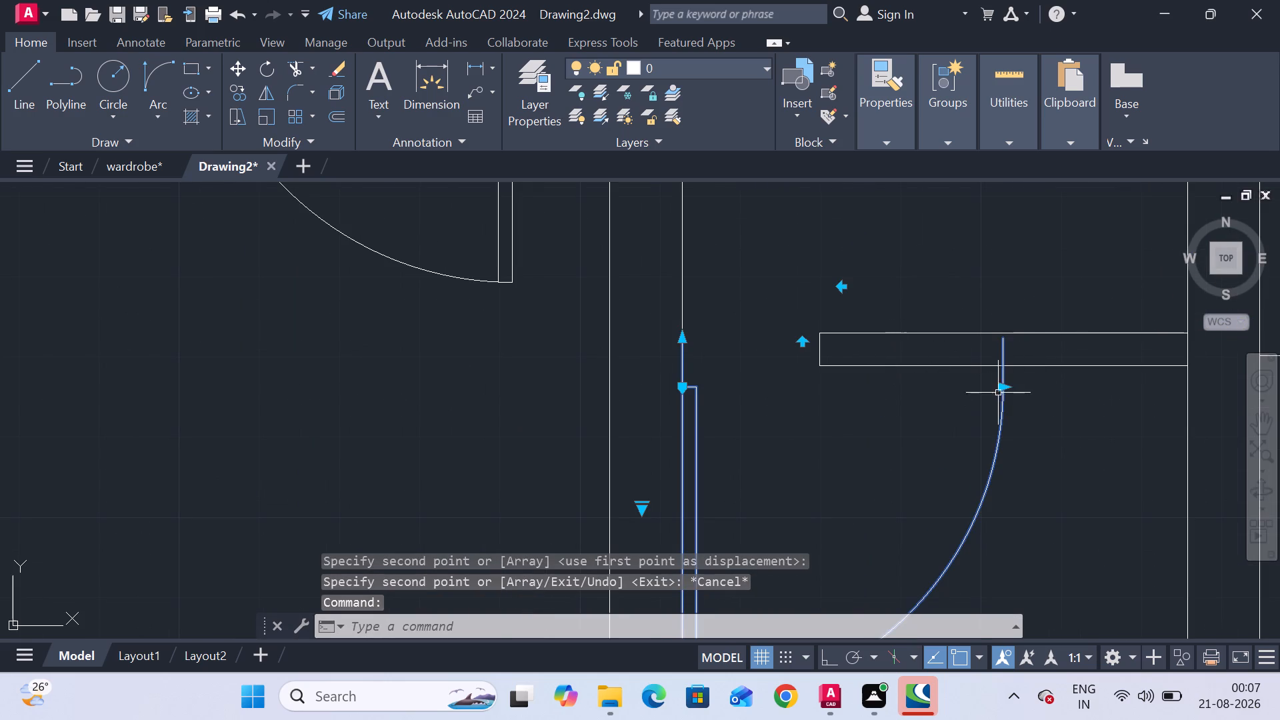
{"action": "left_click", "coordinate": [1005, 390]}
{"action": "left_click", "coordinate": [821, 363]}
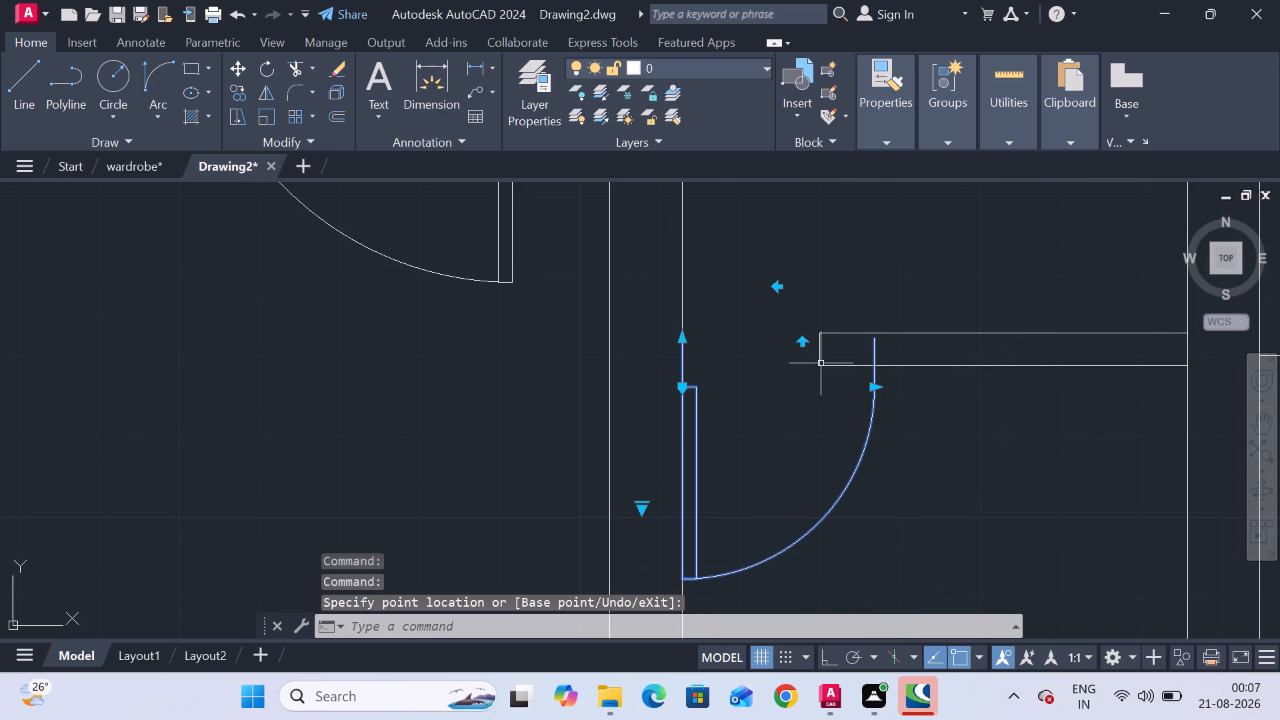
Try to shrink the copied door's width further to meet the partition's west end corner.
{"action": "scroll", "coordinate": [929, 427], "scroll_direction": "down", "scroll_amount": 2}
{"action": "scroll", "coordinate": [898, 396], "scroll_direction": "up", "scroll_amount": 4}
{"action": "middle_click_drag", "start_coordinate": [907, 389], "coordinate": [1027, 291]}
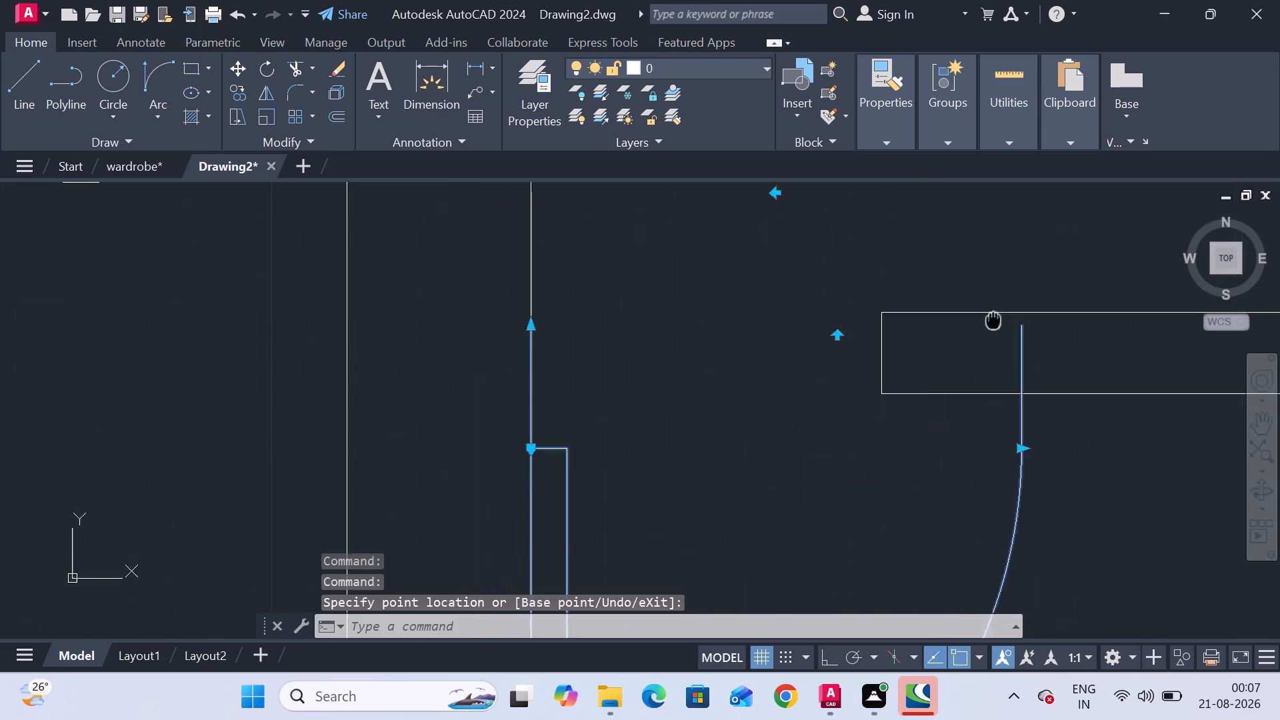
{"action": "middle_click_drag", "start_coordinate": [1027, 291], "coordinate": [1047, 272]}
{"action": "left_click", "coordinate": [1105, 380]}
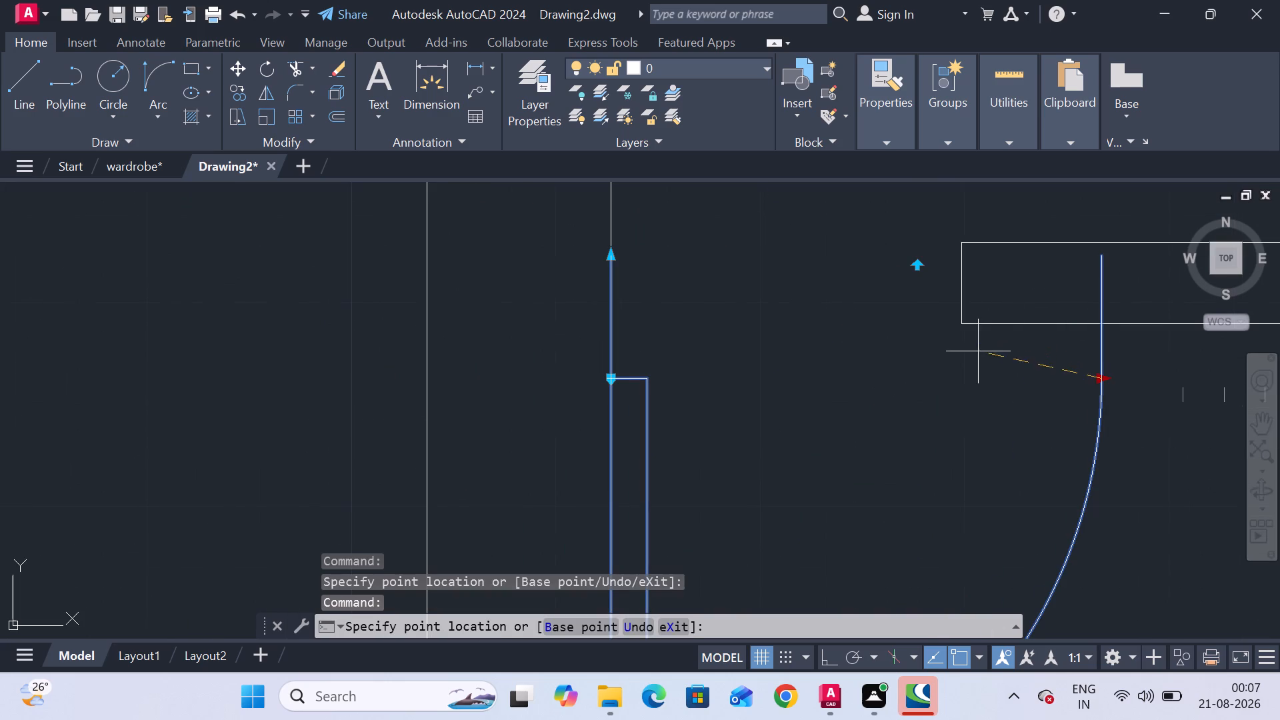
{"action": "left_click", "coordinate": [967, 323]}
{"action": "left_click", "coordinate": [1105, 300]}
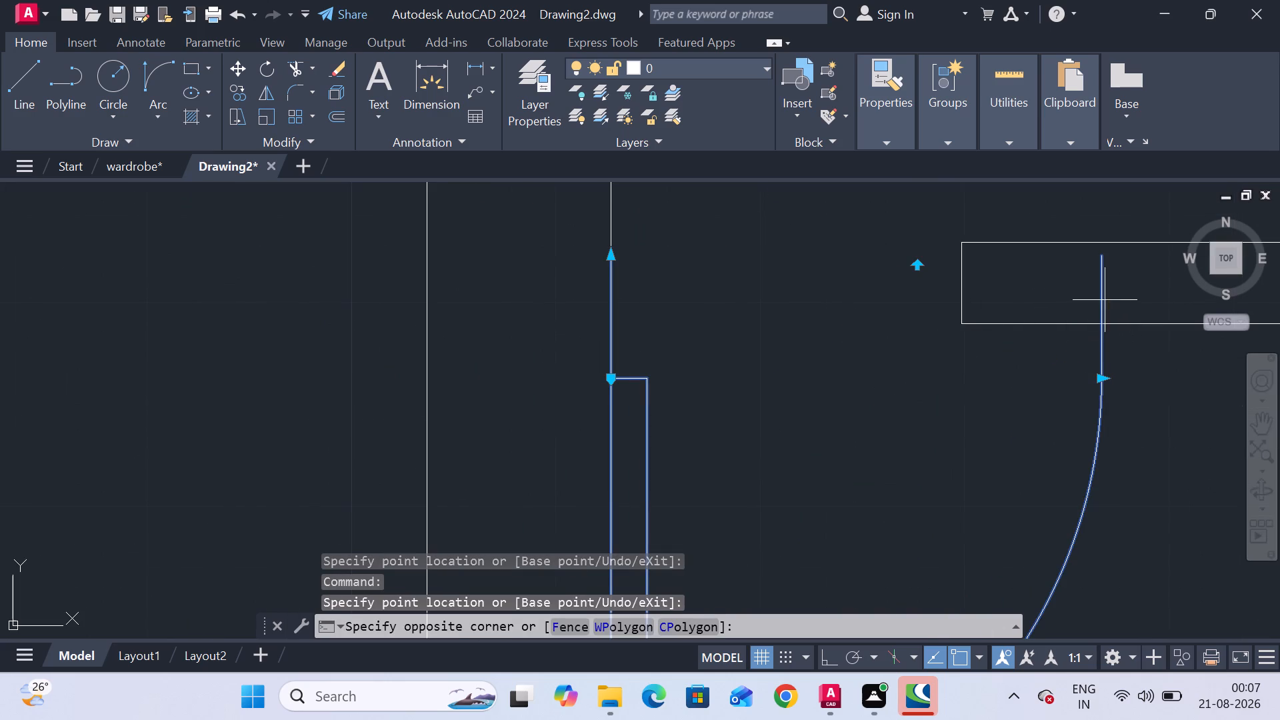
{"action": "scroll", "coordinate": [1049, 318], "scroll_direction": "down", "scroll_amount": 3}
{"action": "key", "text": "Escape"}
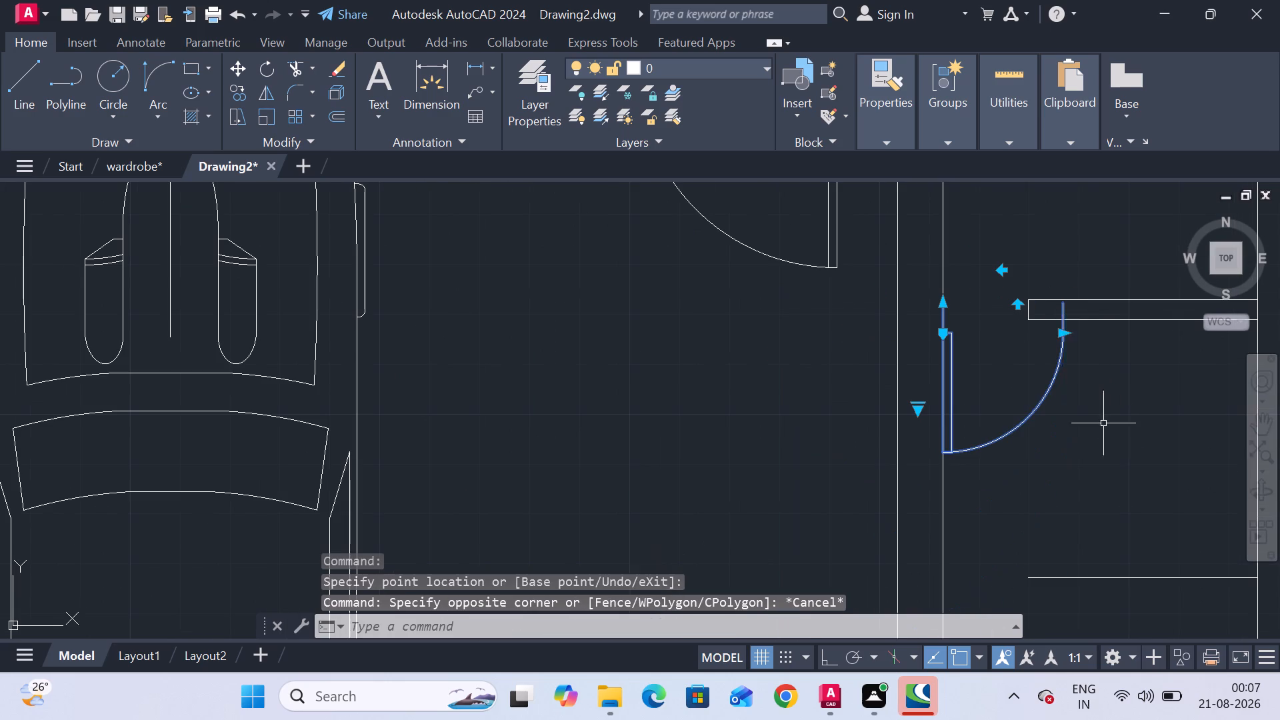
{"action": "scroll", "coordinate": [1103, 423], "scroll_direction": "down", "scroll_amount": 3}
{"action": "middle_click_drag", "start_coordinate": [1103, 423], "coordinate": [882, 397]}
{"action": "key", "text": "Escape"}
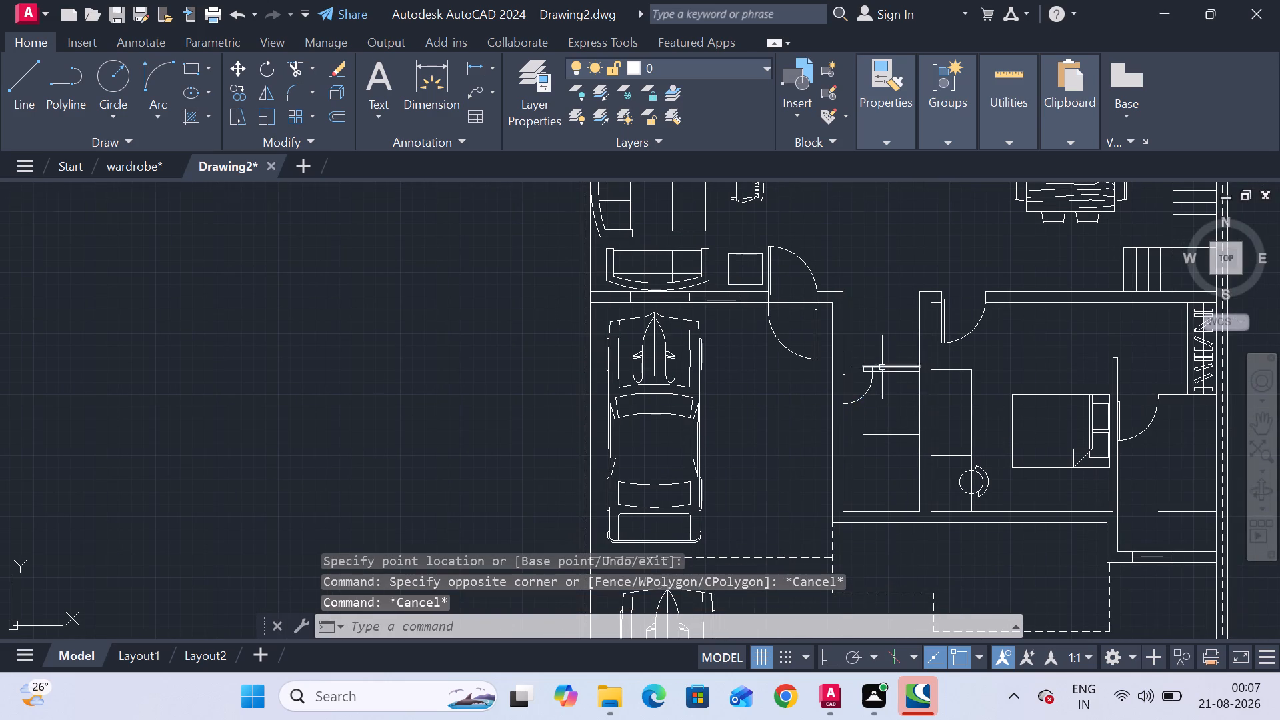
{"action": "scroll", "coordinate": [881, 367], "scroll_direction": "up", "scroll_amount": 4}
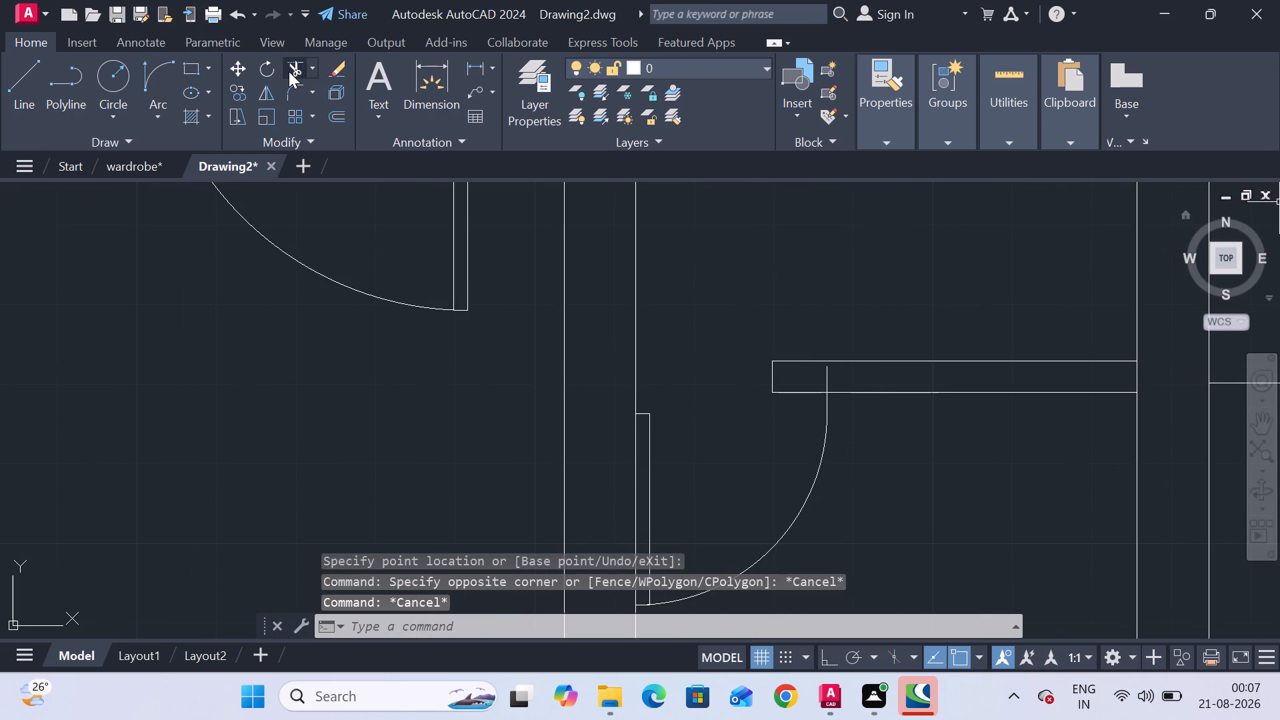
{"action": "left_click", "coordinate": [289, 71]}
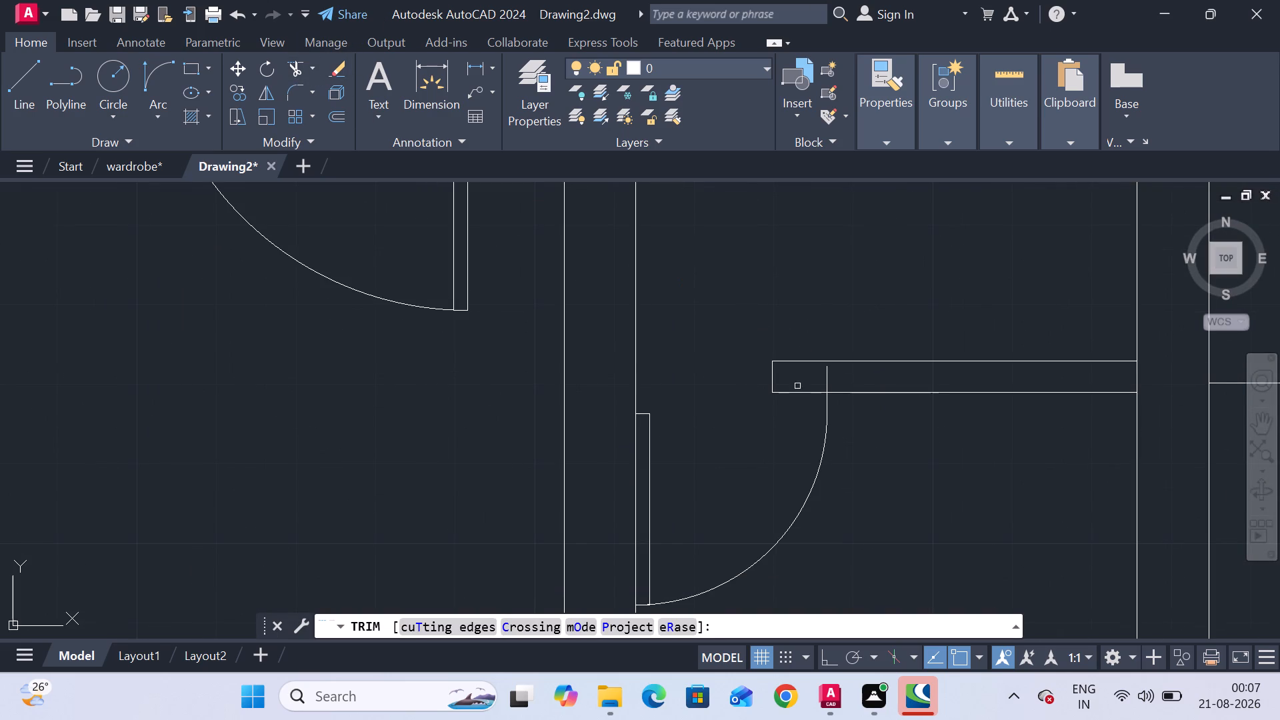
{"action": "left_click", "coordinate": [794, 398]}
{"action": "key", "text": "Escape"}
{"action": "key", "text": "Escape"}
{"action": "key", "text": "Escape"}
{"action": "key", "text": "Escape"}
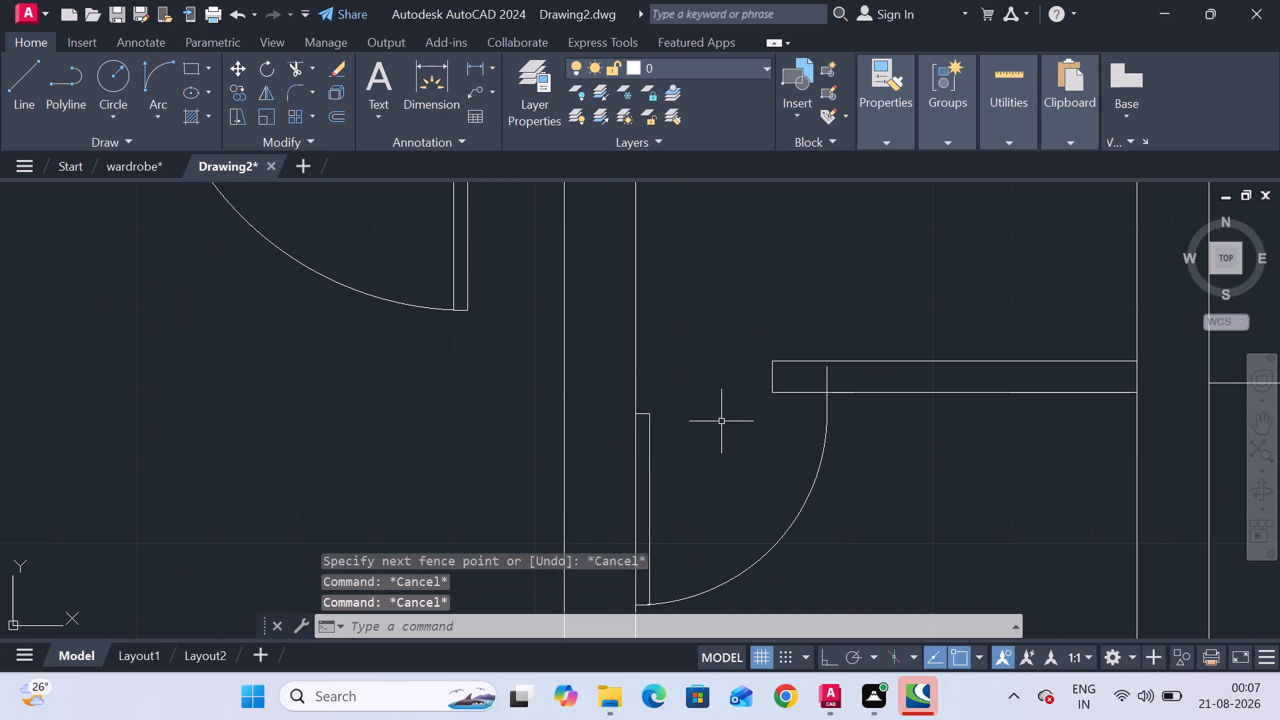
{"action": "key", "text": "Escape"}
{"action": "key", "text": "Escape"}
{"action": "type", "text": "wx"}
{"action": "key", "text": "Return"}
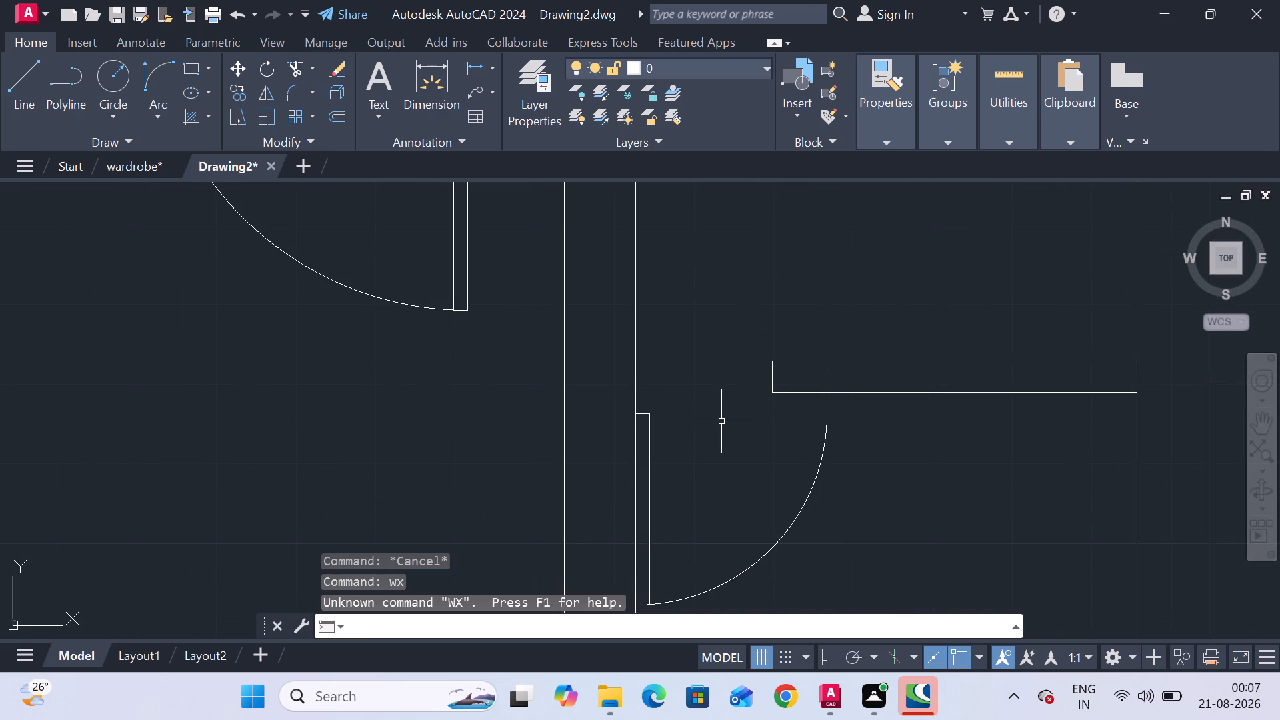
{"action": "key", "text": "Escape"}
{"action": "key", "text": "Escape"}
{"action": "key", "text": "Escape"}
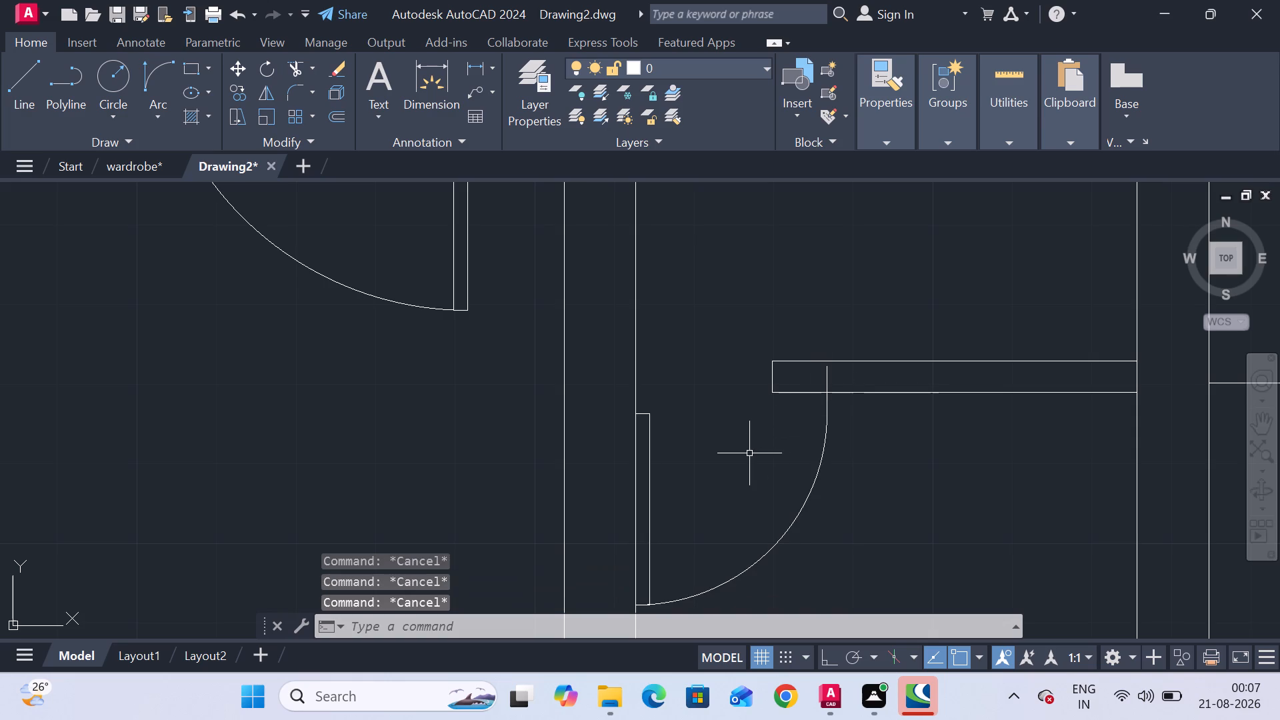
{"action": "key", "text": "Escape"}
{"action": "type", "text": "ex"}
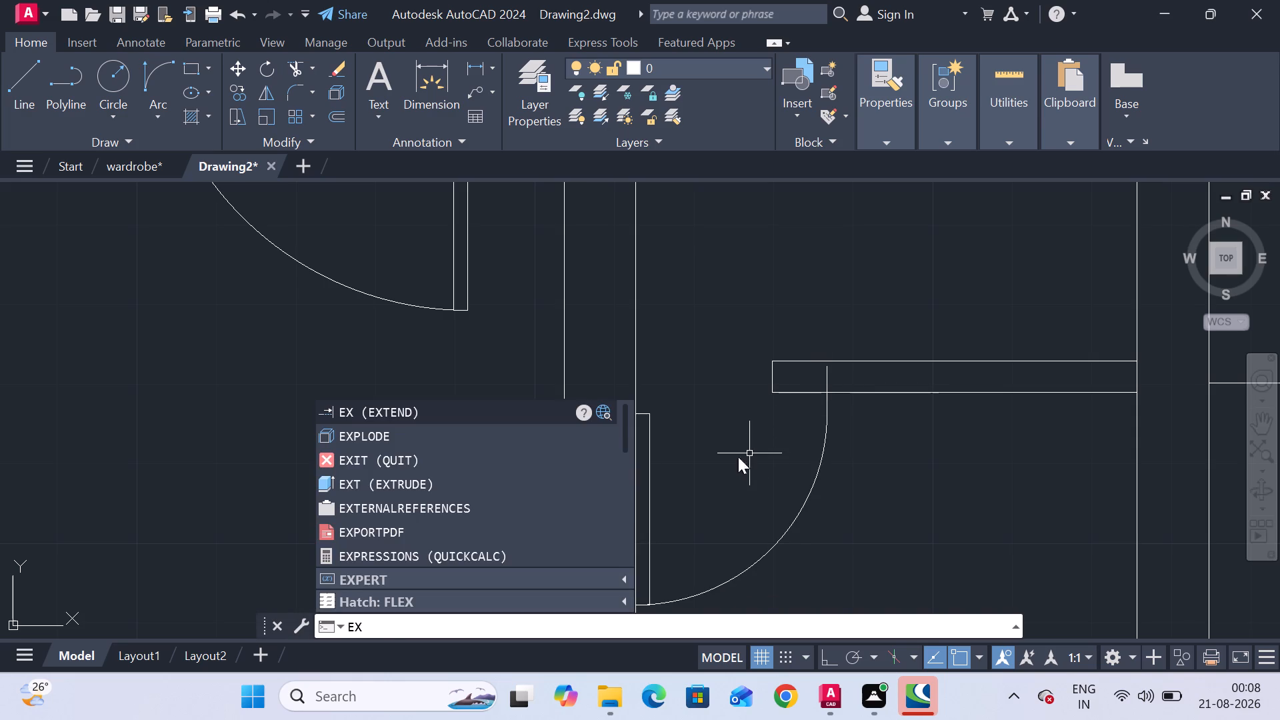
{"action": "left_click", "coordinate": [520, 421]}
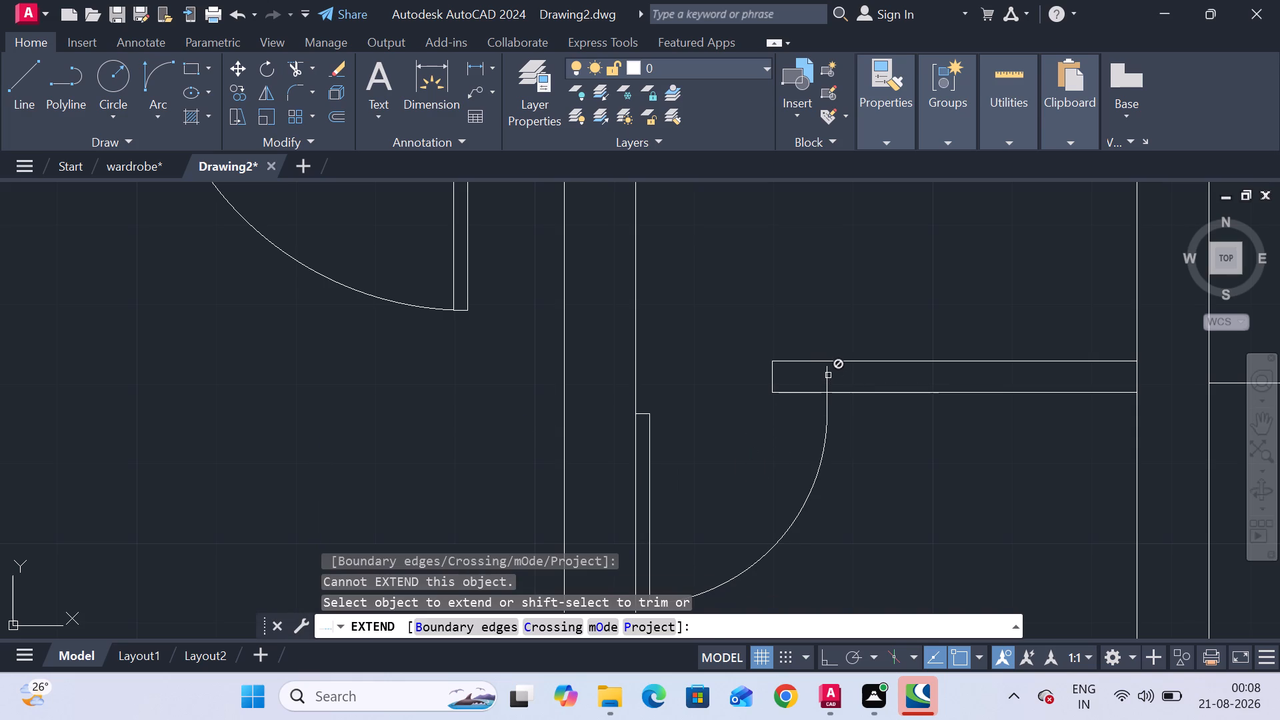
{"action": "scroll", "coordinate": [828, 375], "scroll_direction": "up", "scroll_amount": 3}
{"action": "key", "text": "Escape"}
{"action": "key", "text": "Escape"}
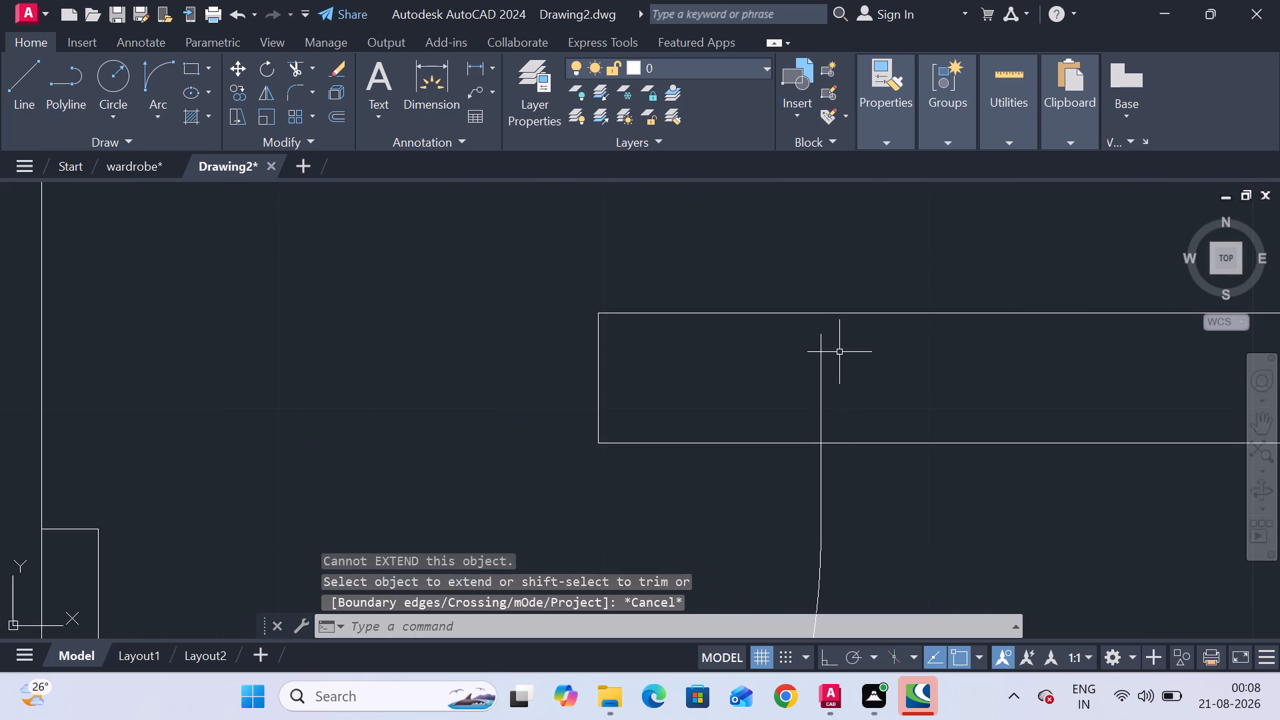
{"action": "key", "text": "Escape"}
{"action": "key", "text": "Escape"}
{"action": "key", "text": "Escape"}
Draw a short line from the end of the narrow-room door's jamb line up to the partition's upper line.
{"action": "left_click", "coordinate": [38, 95]}
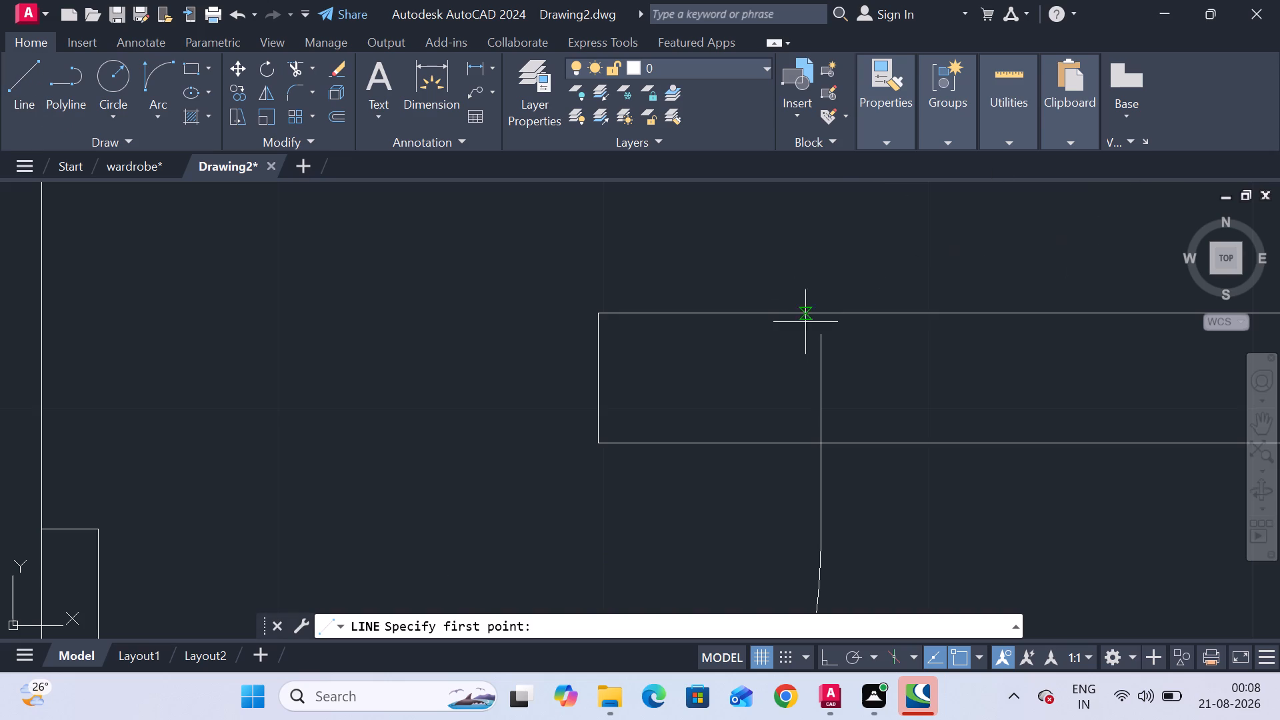
{"action": "left_click", "coordinate": [817, 331]}
{"action": "left_click", "coordinate": [821, 313]}
{"action": "key", "text": "Escape"}
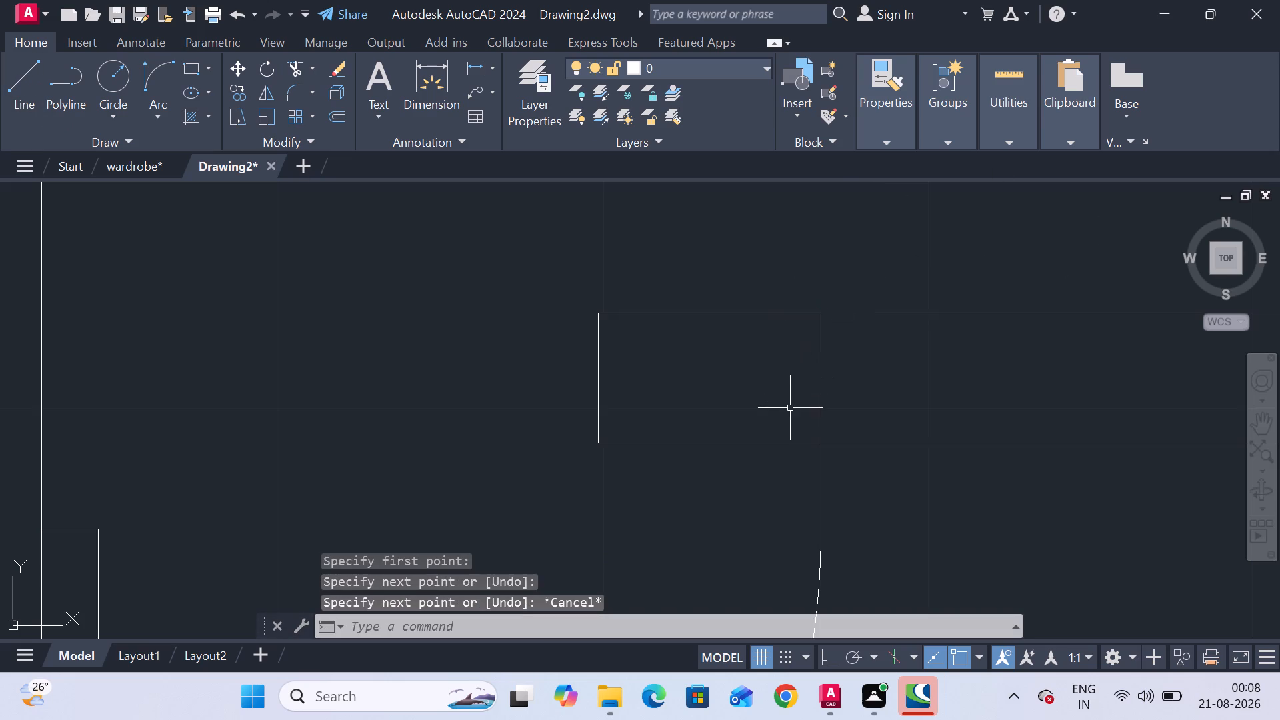
Trim both partition lines west of the door's jamb line and remove the leftover west end line.
{"action": "left_click", "coordinate": [303, 69]}
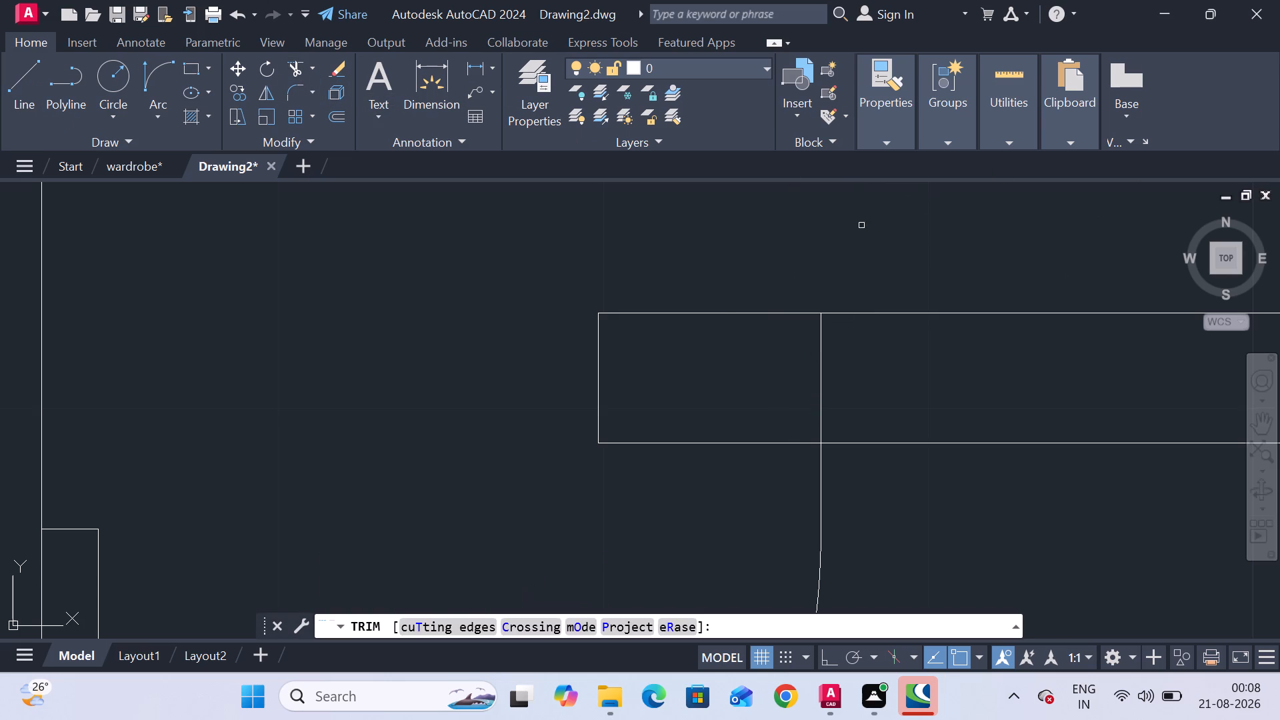
{"action": "left_click", "coordinate": [729, 286]}
{"action": "left_click", "coordinate": [732, 485]}
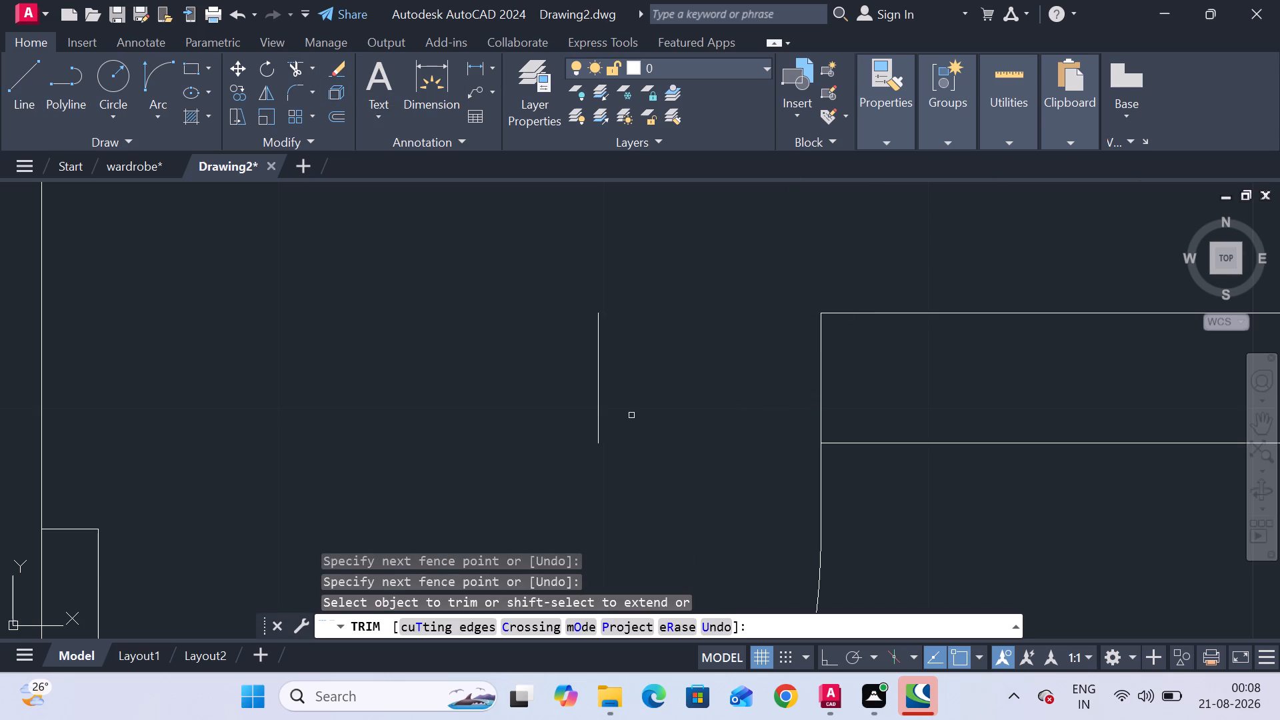
{"action": "left_click", "coordinate": [595, 404]}
{"action": "scroll", "coordinate": [647, 421], "scroll_direction": "down", "scroll_amount": 4}
{"action": "key", "text": "Escape"}
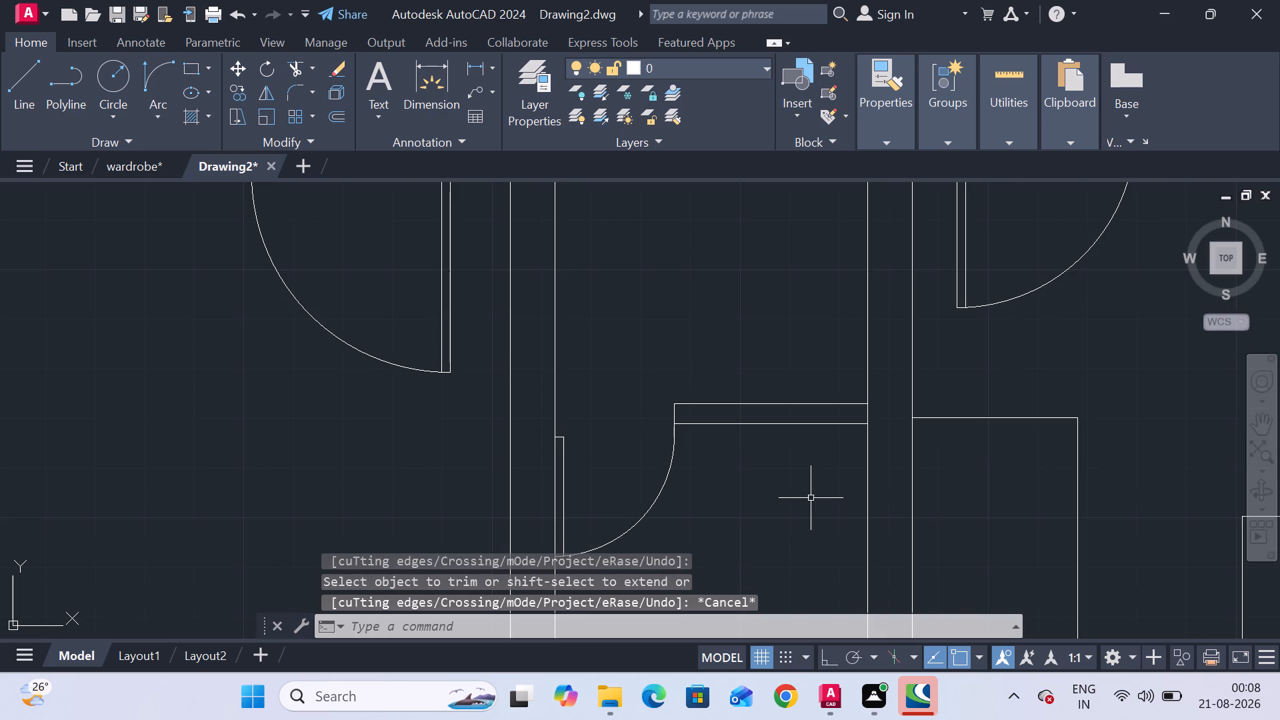
{"action": "key", "text": "Escape"}
{"action": "scroll", "coordinate": [759, 505], "scroll_direction": "down", "scroll_amount": 1}
{"action": "key", "text": "Escape"}
{"action": "middle_click_drag", "start_coordinate": [732, 503], "coordinate": [877, 455]}
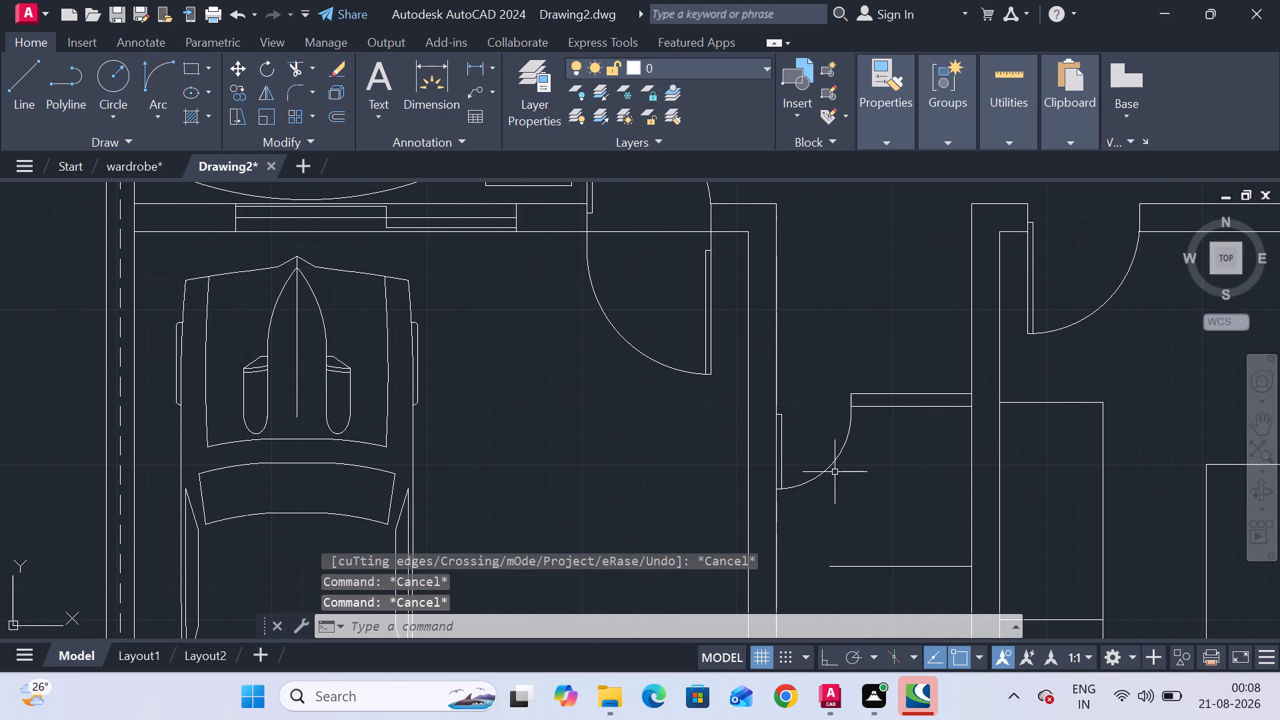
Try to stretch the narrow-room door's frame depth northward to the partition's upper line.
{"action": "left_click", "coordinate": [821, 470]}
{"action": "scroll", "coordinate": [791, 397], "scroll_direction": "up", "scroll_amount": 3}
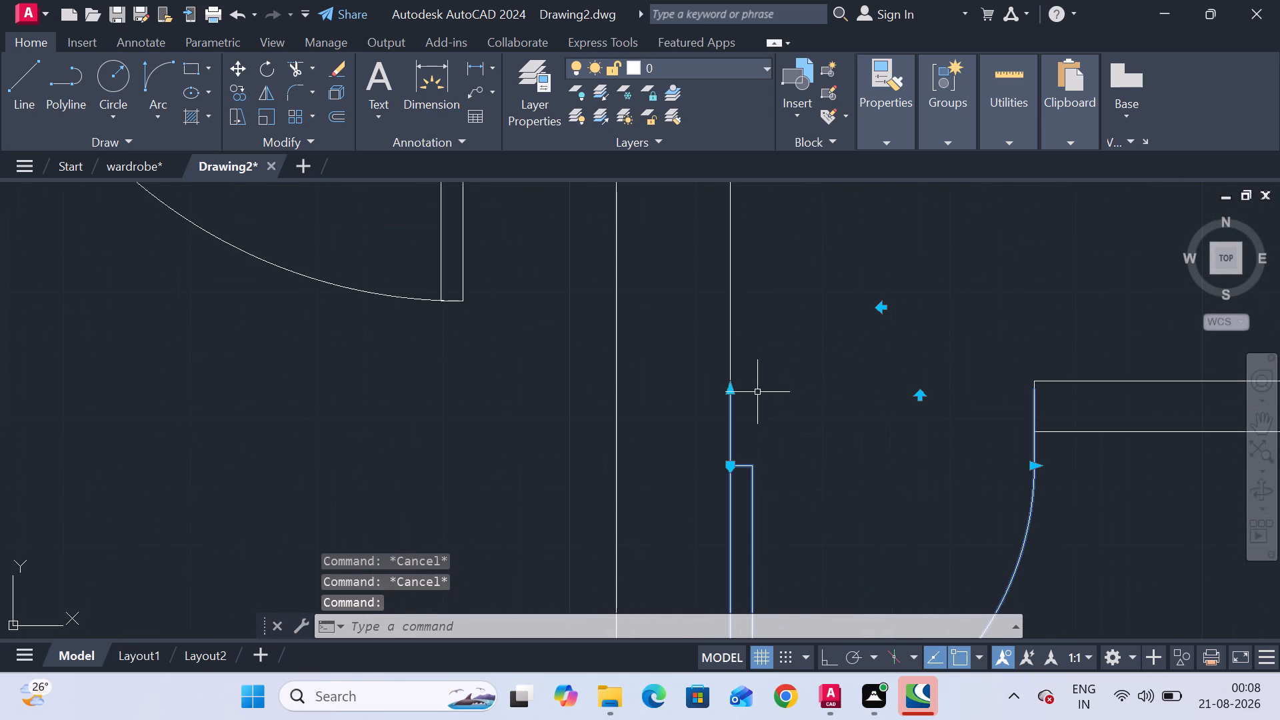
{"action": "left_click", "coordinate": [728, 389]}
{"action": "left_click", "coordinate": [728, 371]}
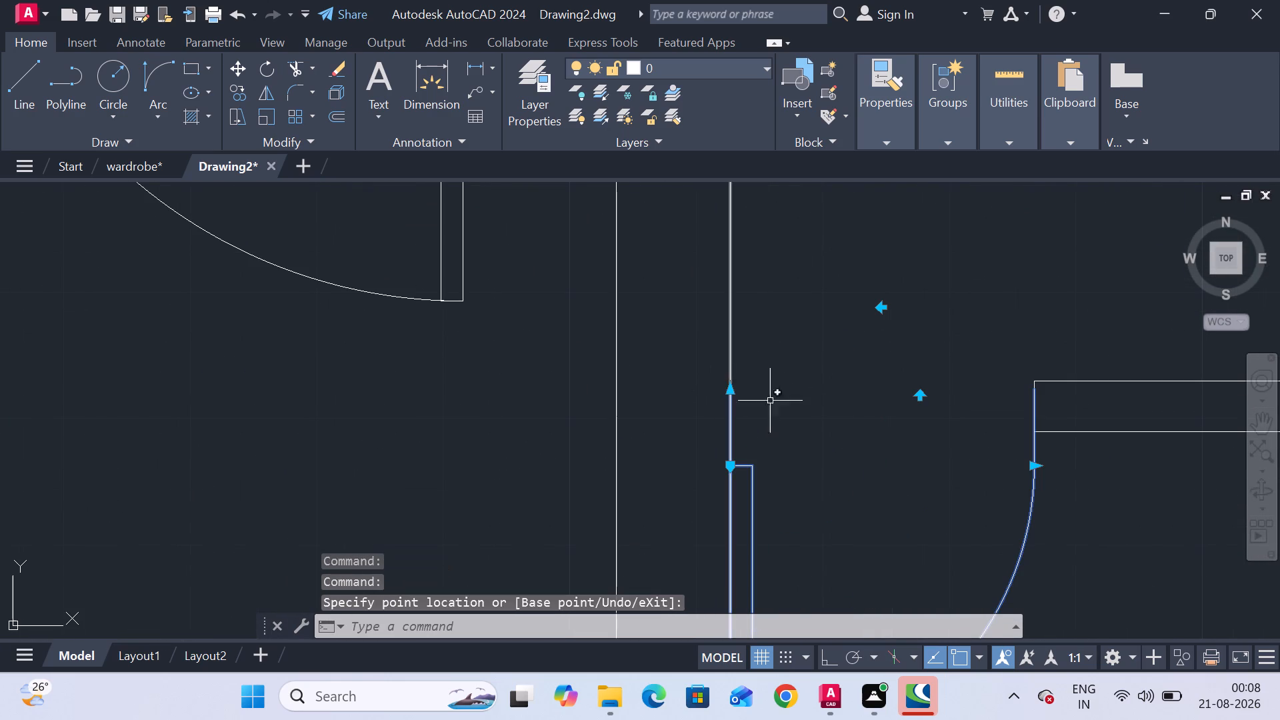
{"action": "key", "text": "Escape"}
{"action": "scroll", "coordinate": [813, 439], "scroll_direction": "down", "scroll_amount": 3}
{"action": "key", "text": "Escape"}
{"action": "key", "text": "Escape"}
Draw a small circle in the bedroom's northeast corner, just west of the wardrobe.
{"action": "scroll", "coordinate": [905, 524], "scroll_direction": "down", "scroll_amount": 2}
{"action": "middle_click_drag", "start_coordinate": [896, 515], "coordinate": [755, 405]}
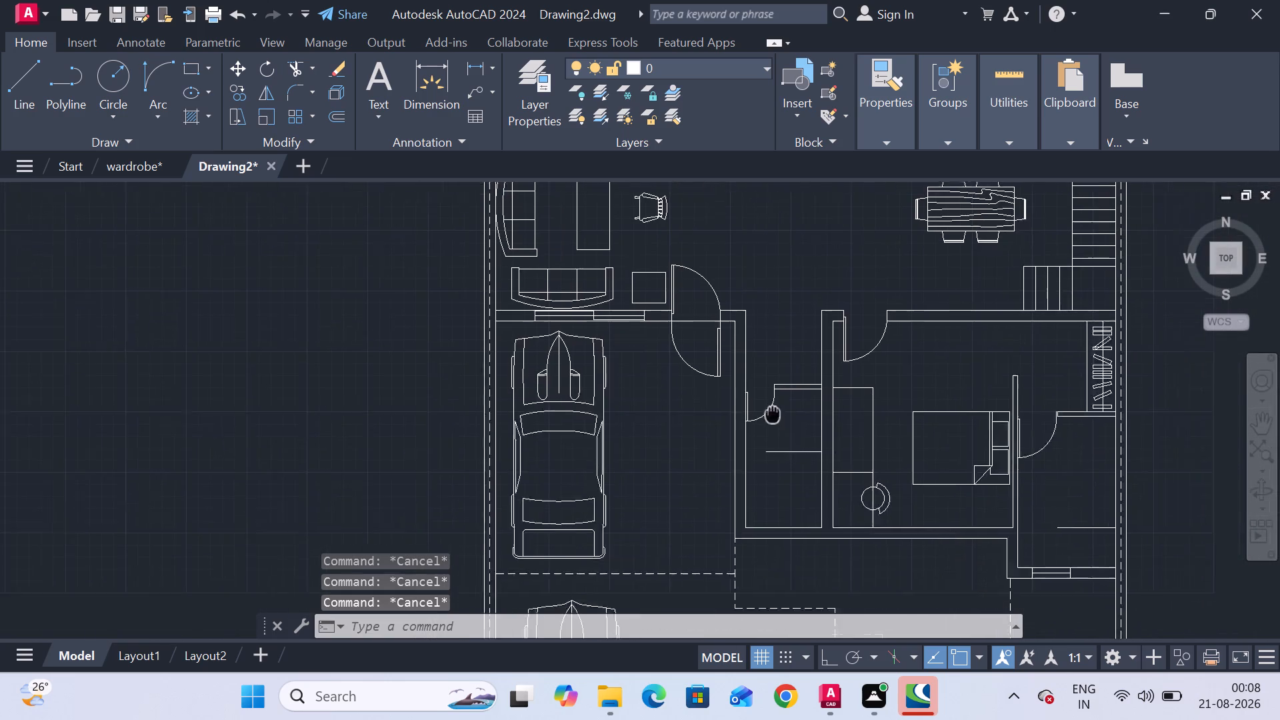
{"action": "middle_click_drag", "start_coordinate": [755, 405], "coordinate": [749, 400]}
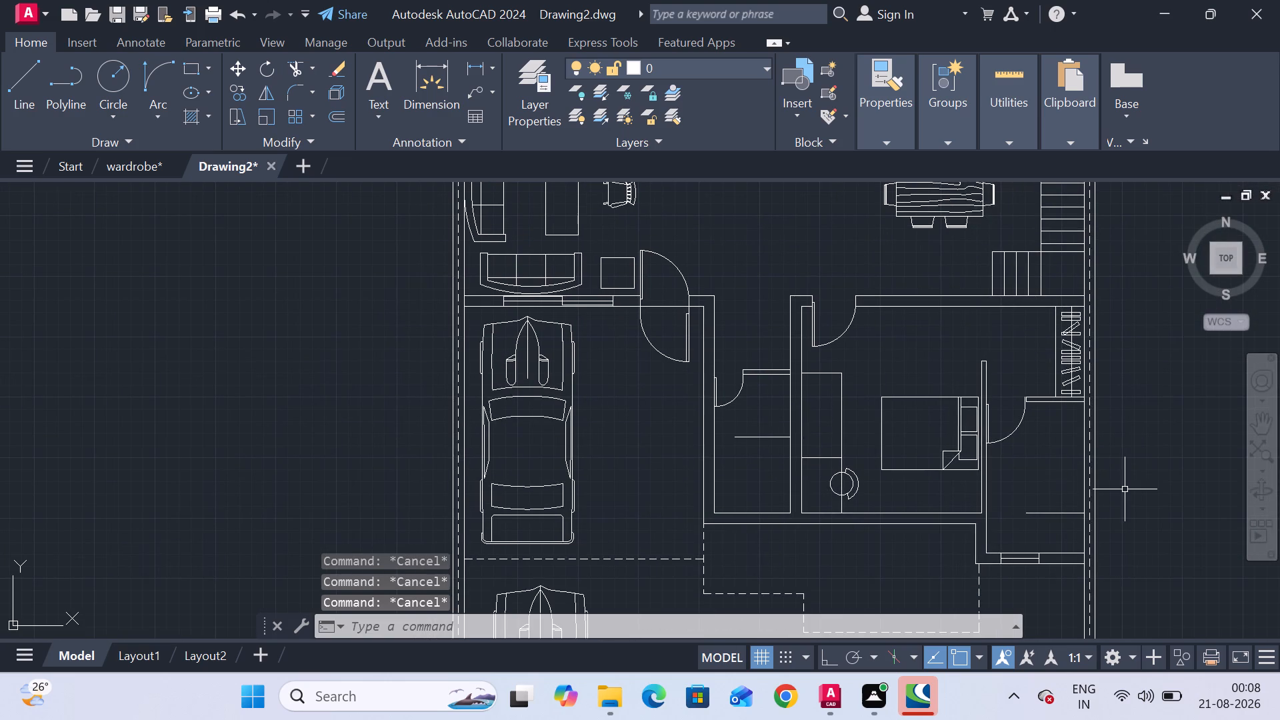
{"action": "scroll", "coordinate": [1033, 473], "scroll_direction": "down", "scroll_amount": 1}
{"action": "middle_click_drag", "start_coordinate": [1033, 473], "coordinate": [974, 372]}
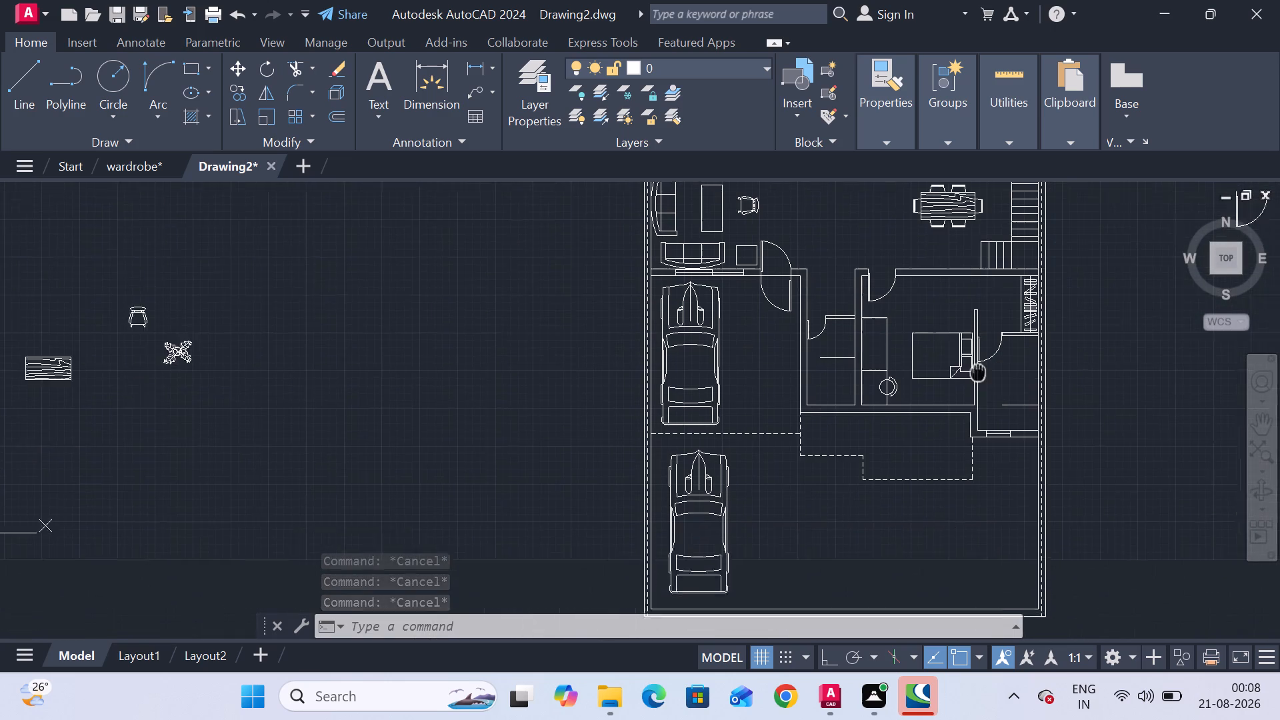
{"action": "middle_click_drag", "start_coordinate": [974, 372], "coordinate": [973, 372]}
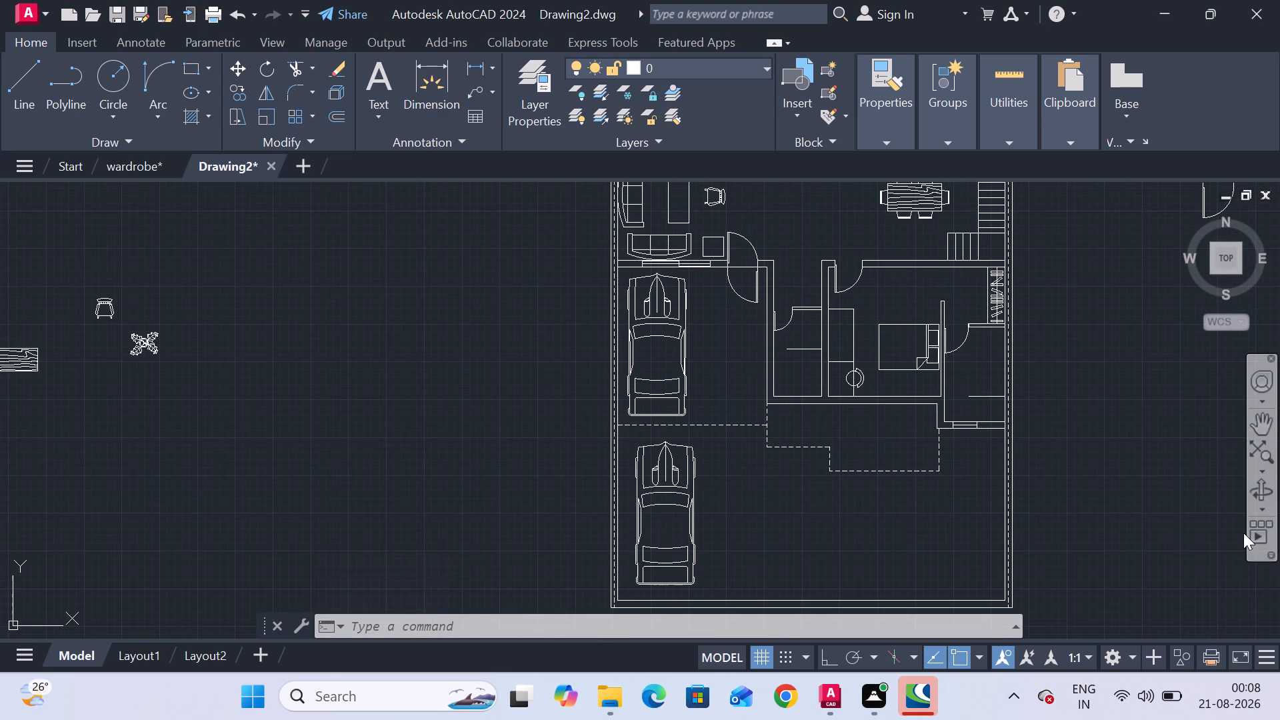
{"action": "middle_click_drag", "start_coordinate": [963, 355], "coordinate": [802, 434]}
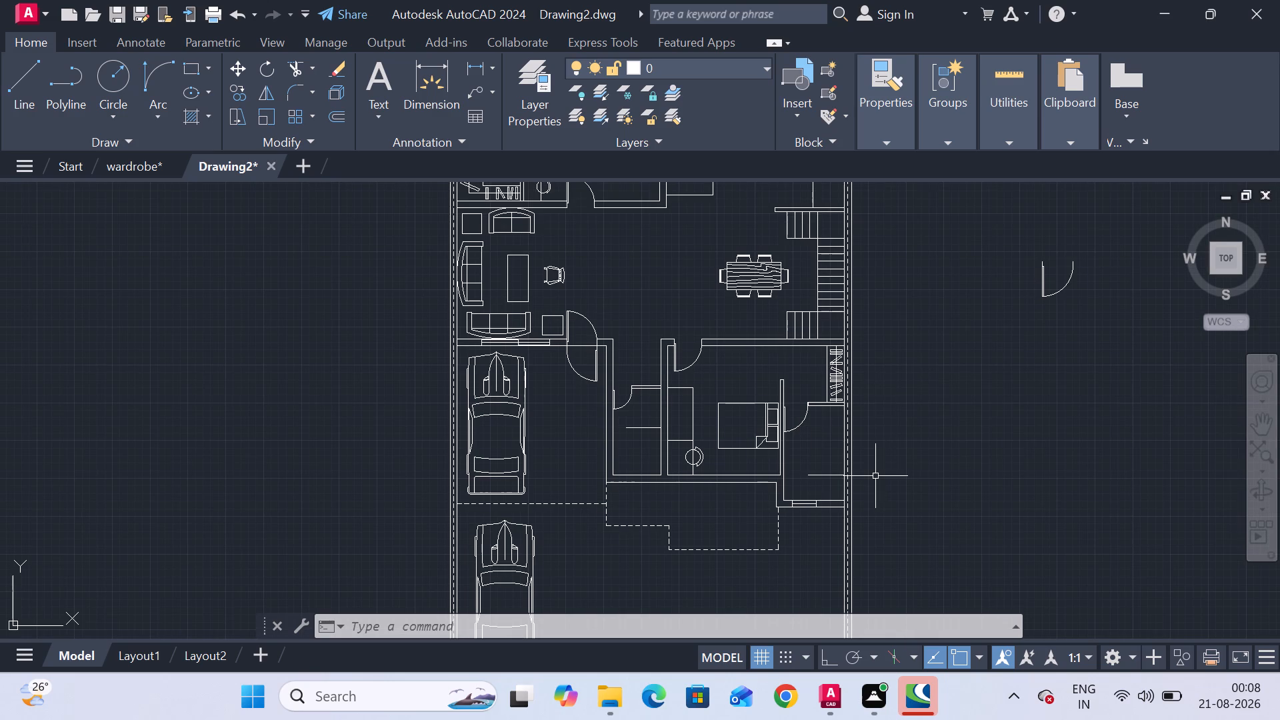
{"action": "left_click", "coordinate": [123, 75]}
{"action": "scroll", "coordinate": [779, 309], "scroll_direction": "up", "scroll_amount": 3}
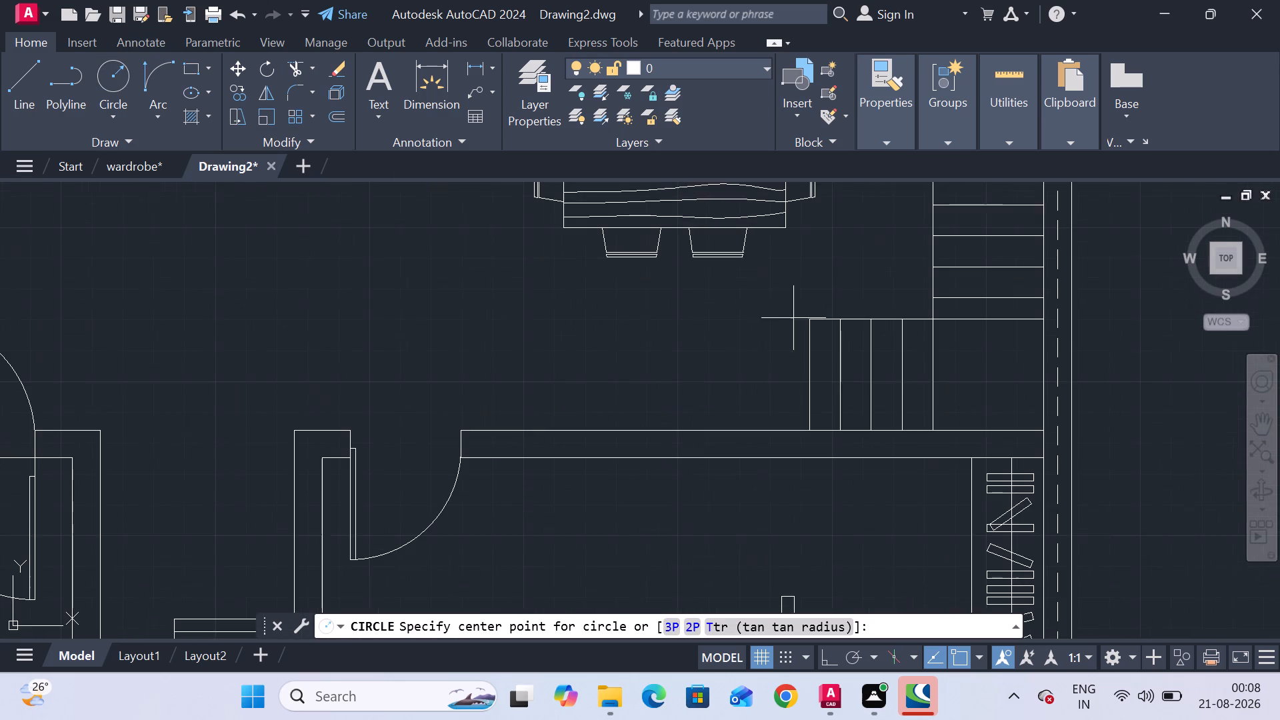
{"action": "middle_click_drag", "start_coordinate": [929, 401], "coordinate": [728, 259]}
{"action": "left_click", "coordinate": [709, 363]}
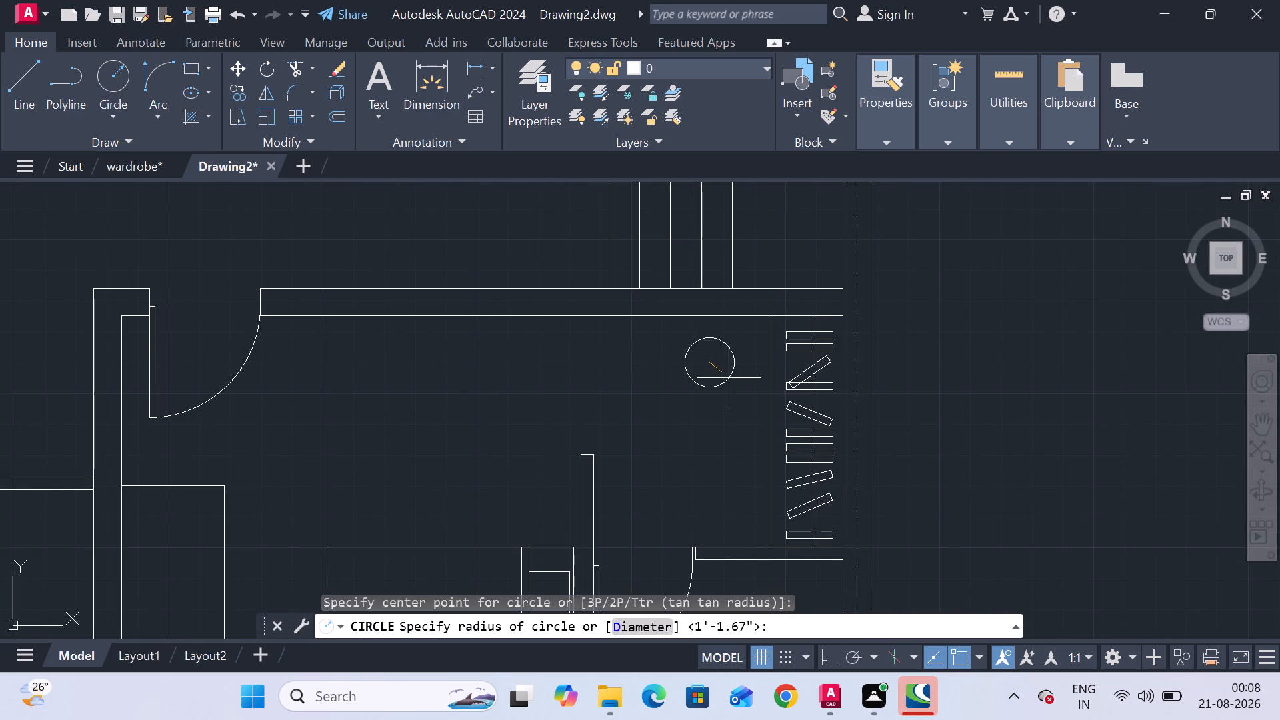
{"action": "left_click", "coordinate": [734, 383]}
{"action": "key", "text": "Escape"}
{"action": "scroll", "coordinate": [731, 421], "scroll_direction": "down", "scroll_amount": 2}
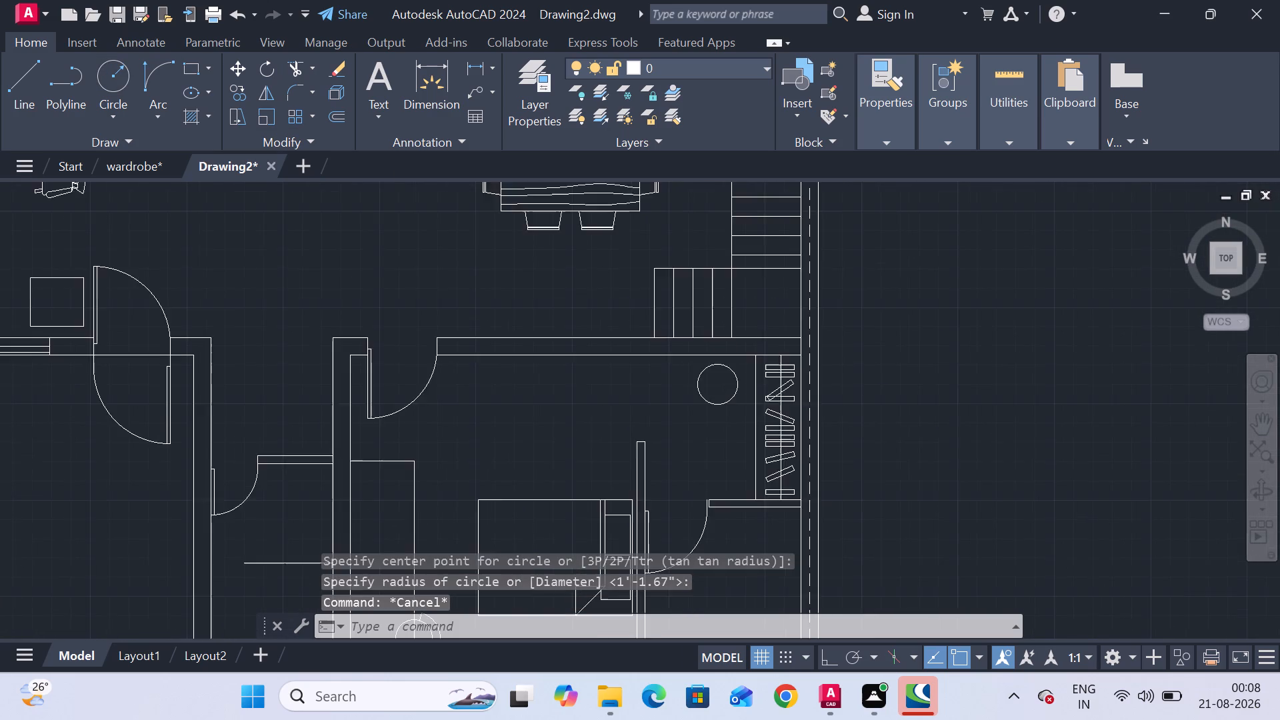
Outline a rectangle in the southeast room with lines running south from the partition's lower-edge midpoint and east to the wall.
{"action": "middle_click_drag", "start_coordinate": [731, 421], "coordinate": [713, 199]}
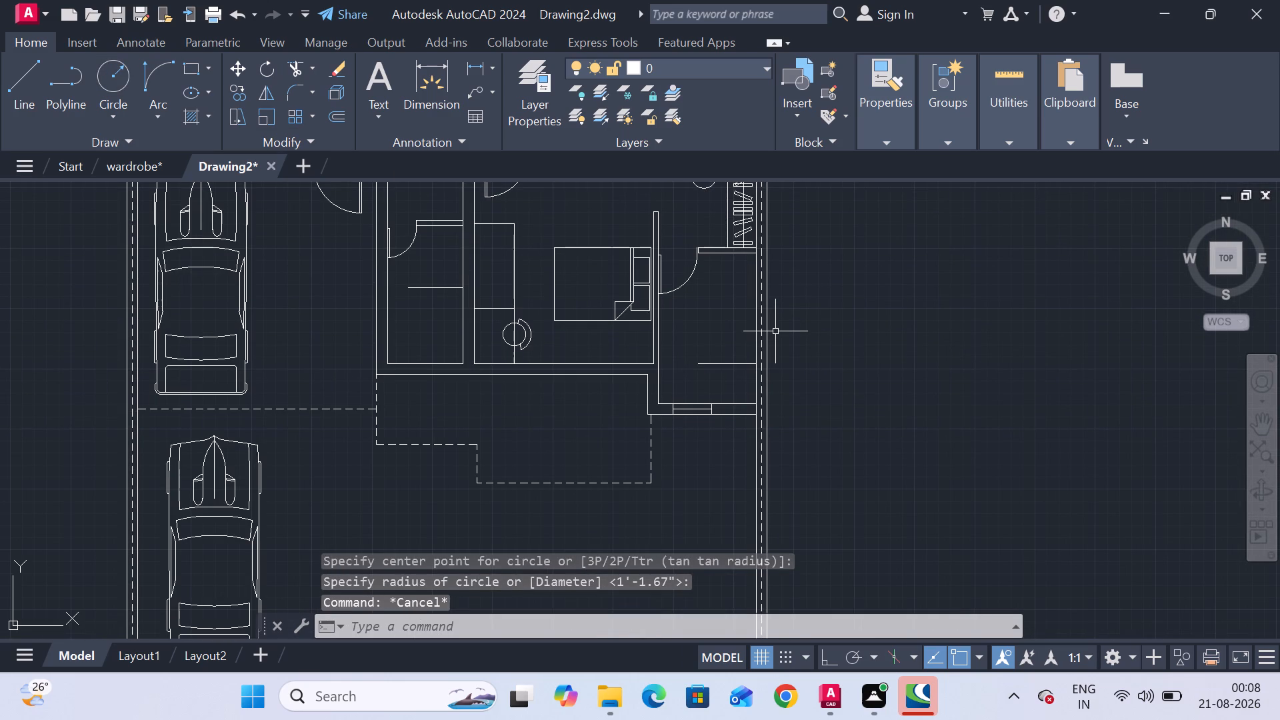
{"action": "middle_click_drag", "start_coordinate": [816, 351], "coordinate": [820, 403]}
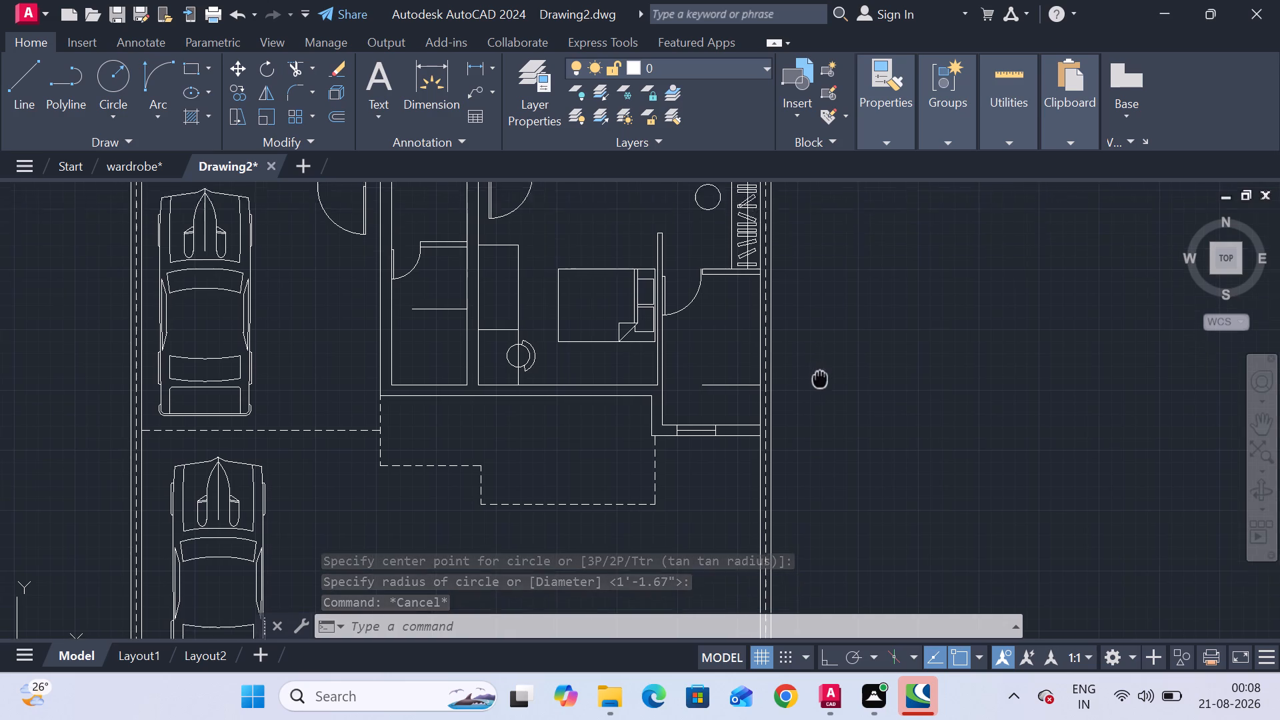
{"action": "middle_click_drag", "start_coordinate": [820, 403], "coordinate": [820, 419]}
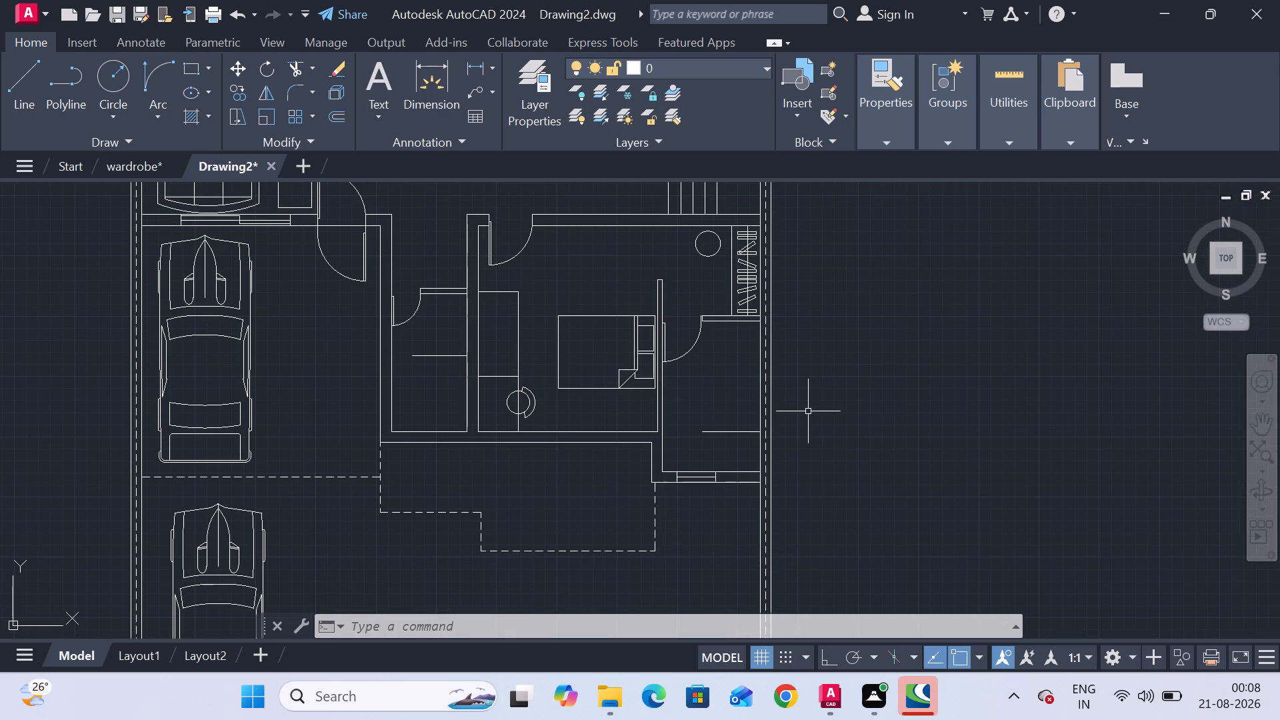
{"action": "scroll", "coordinate": [826, 389], "scroll_direction": "up", "scroll_amount": 2}
{"action": "scroll", "coordinate": [826, 389], "scroll_direction": "down", "scroll_amount": 1}
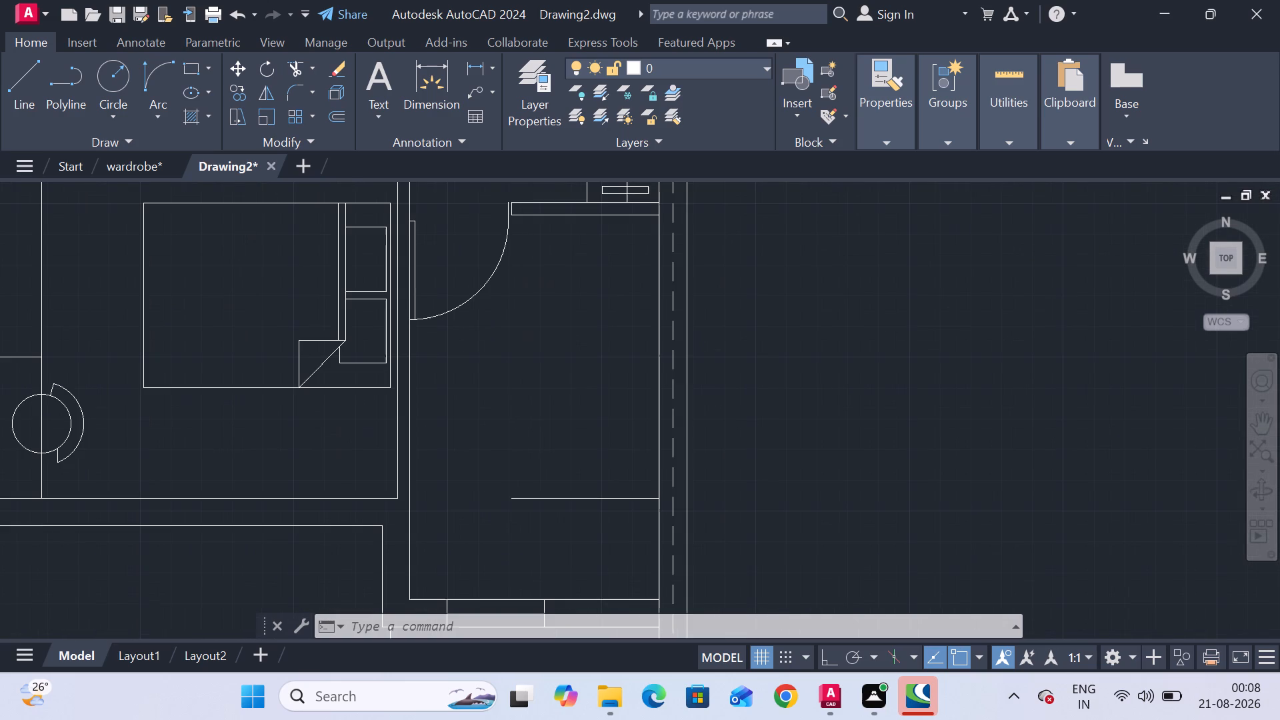
{"action": "left_click", "coordinate": [15, 67]}
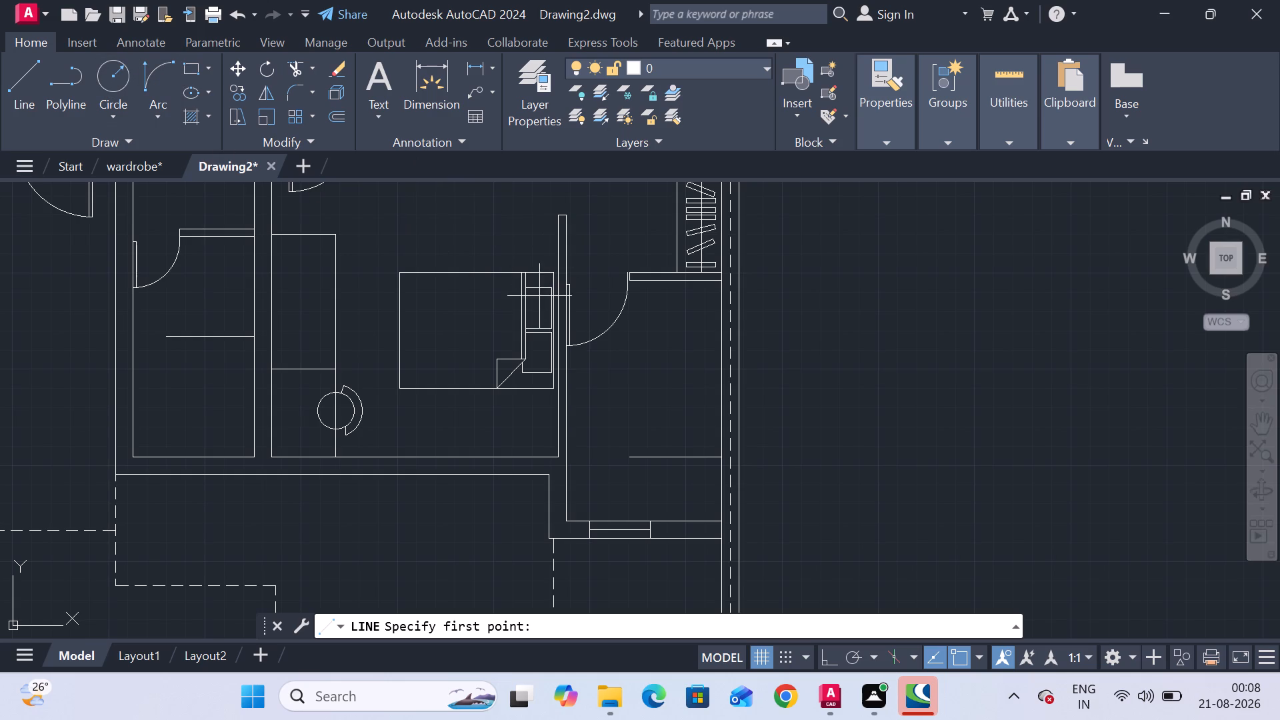
{"action": "left_click", "coordinate": [680, 284]}
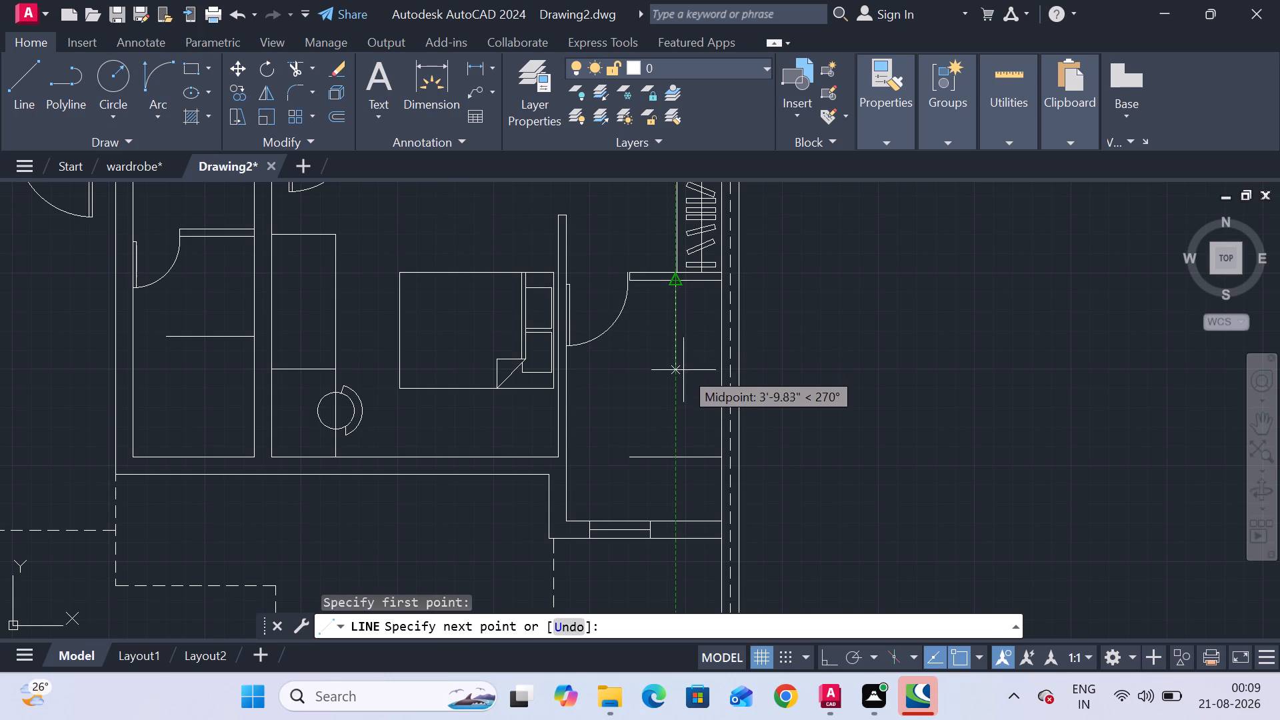
{"action": "left_click", "coordinate": [677, 387]}
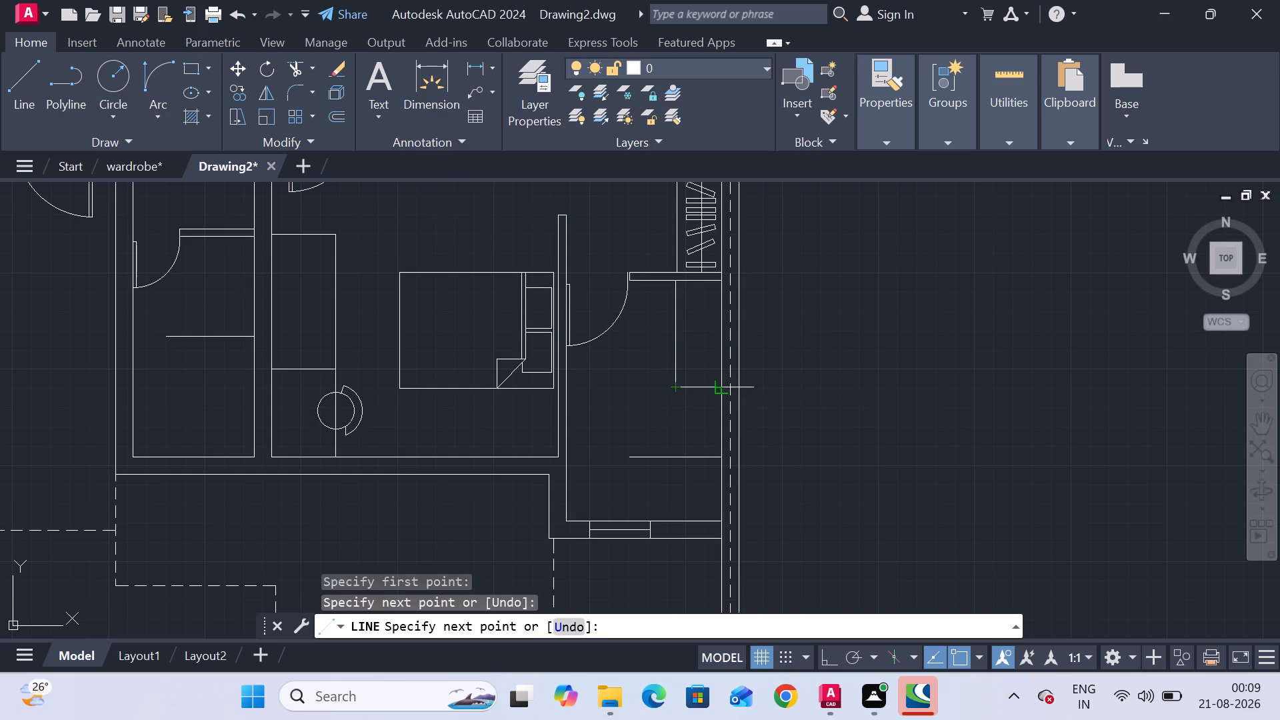
{"action": "left_click", "coordinate": [722, 386]}
{"action": "key", "text": "Escape"}
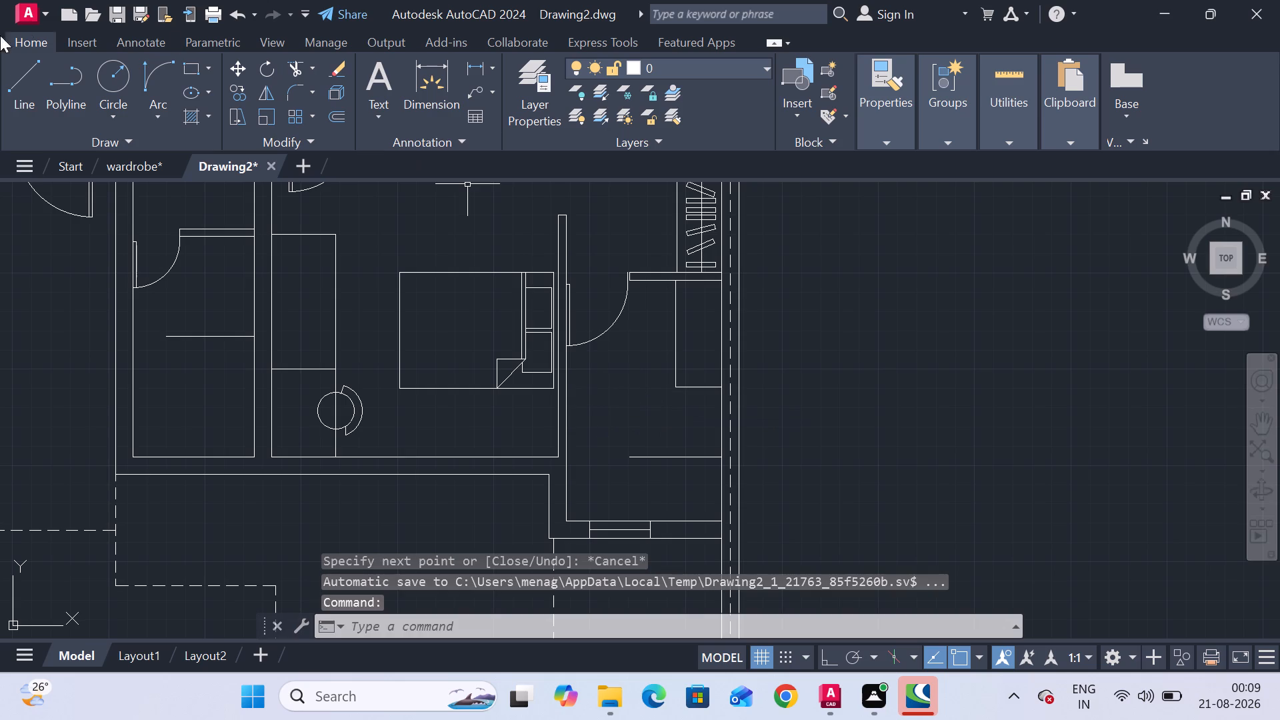
Move the south edge line of the southeast room's rectangle a short distance north to make the rectangle shallower.
{"action": "left_click", "coordinate": [9, 97]}
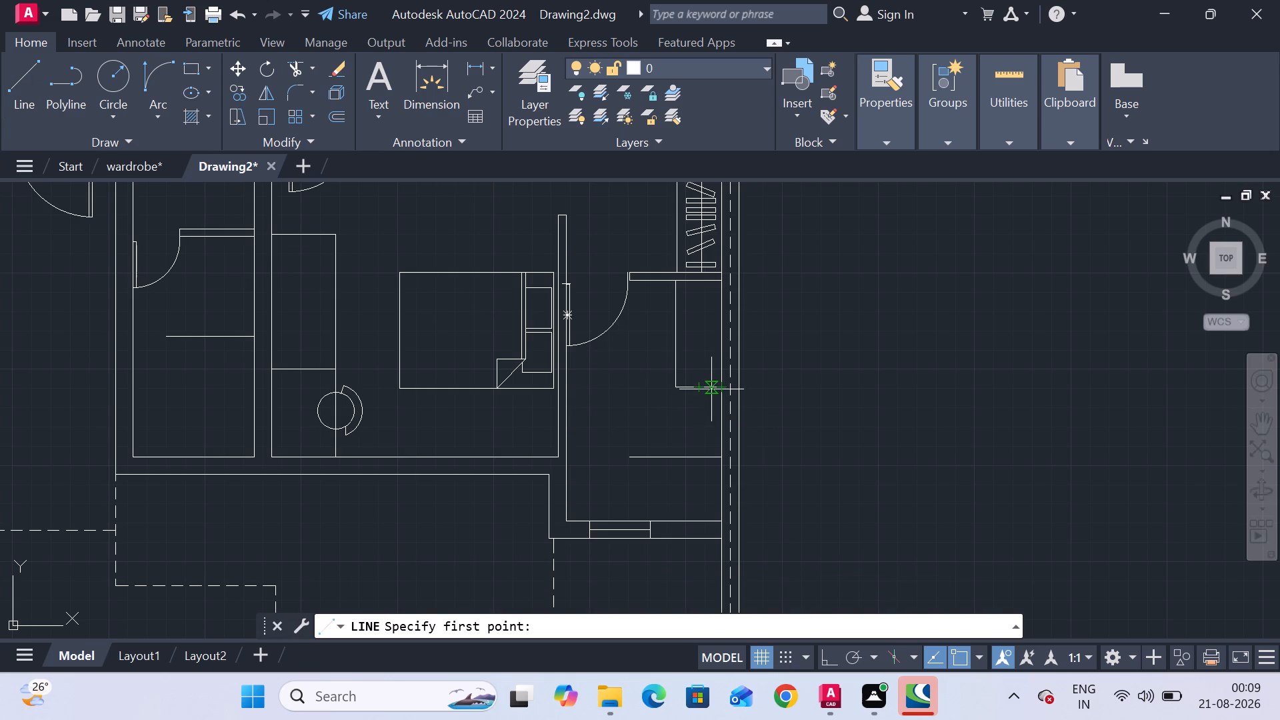
{"action": "scroll", "coordinate": [709, 379], "scroll_direction": "up", "scroll_amount": 3}
{"action": "key", "text": "Escape"}
{"action": "left_click", "coordinate": [683, 407]}
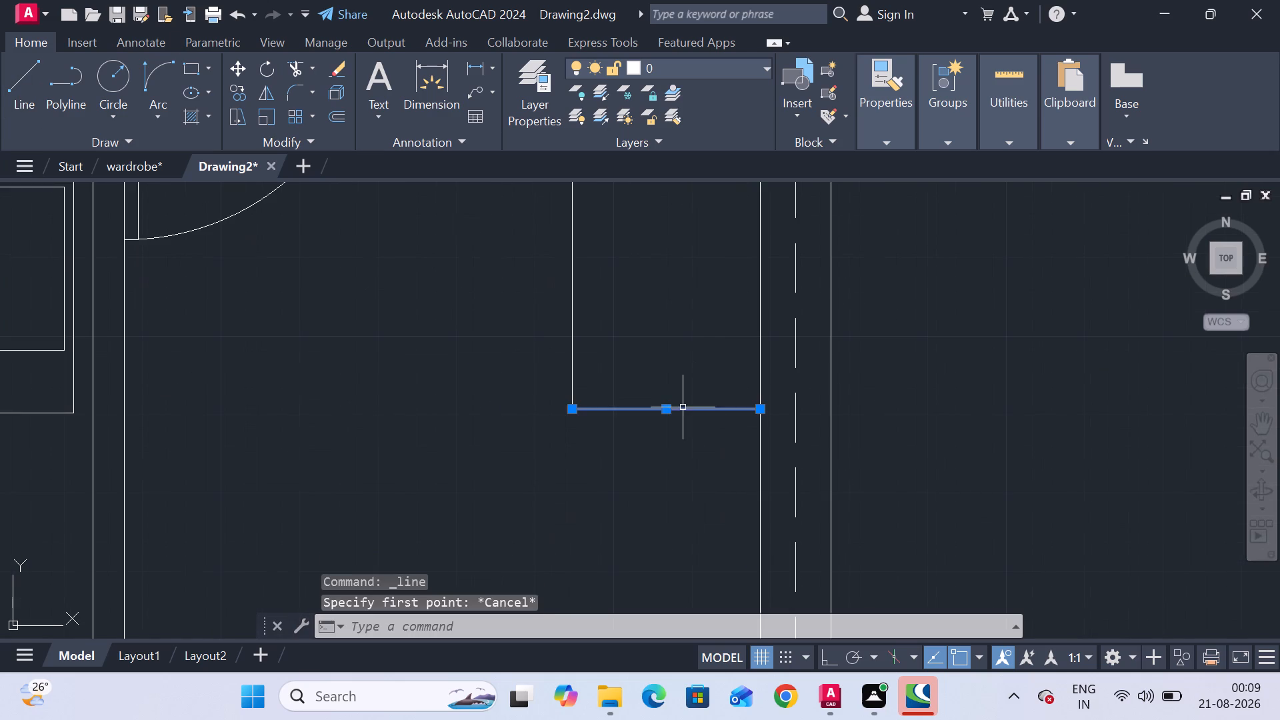
{"action": "left_click", "coordinate": [666, 411]}
{"action": "scroll", "coordinate": [657, 341], "scroll_direction": "down", "scroll_amount": 2}
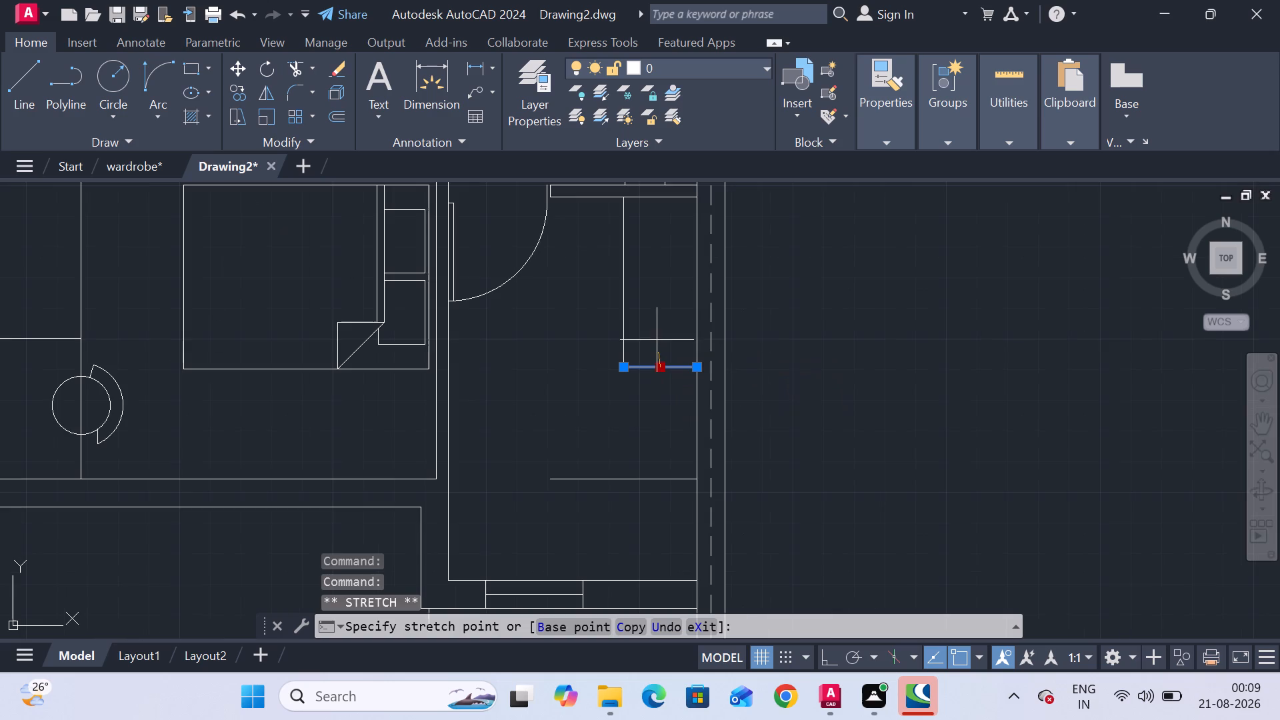
{"action": "left_click", "coordinate": [657, 326]}
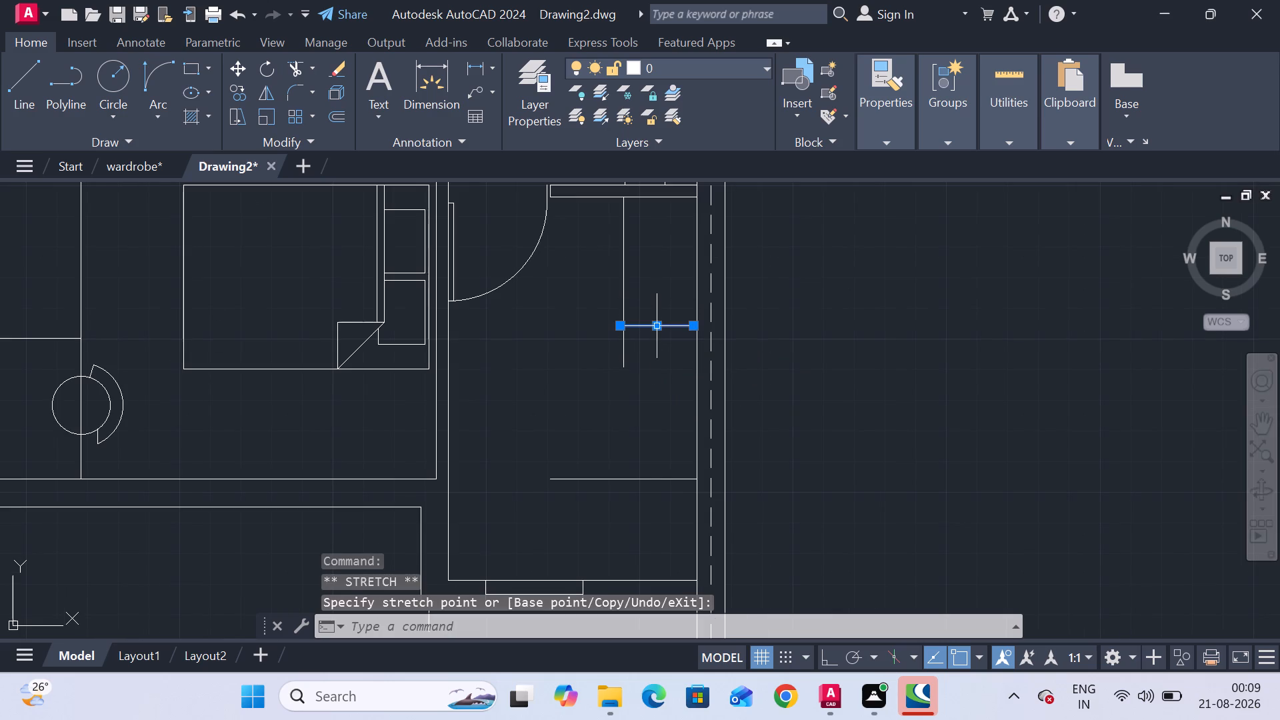
{"action": "key", "text": "Escape"}
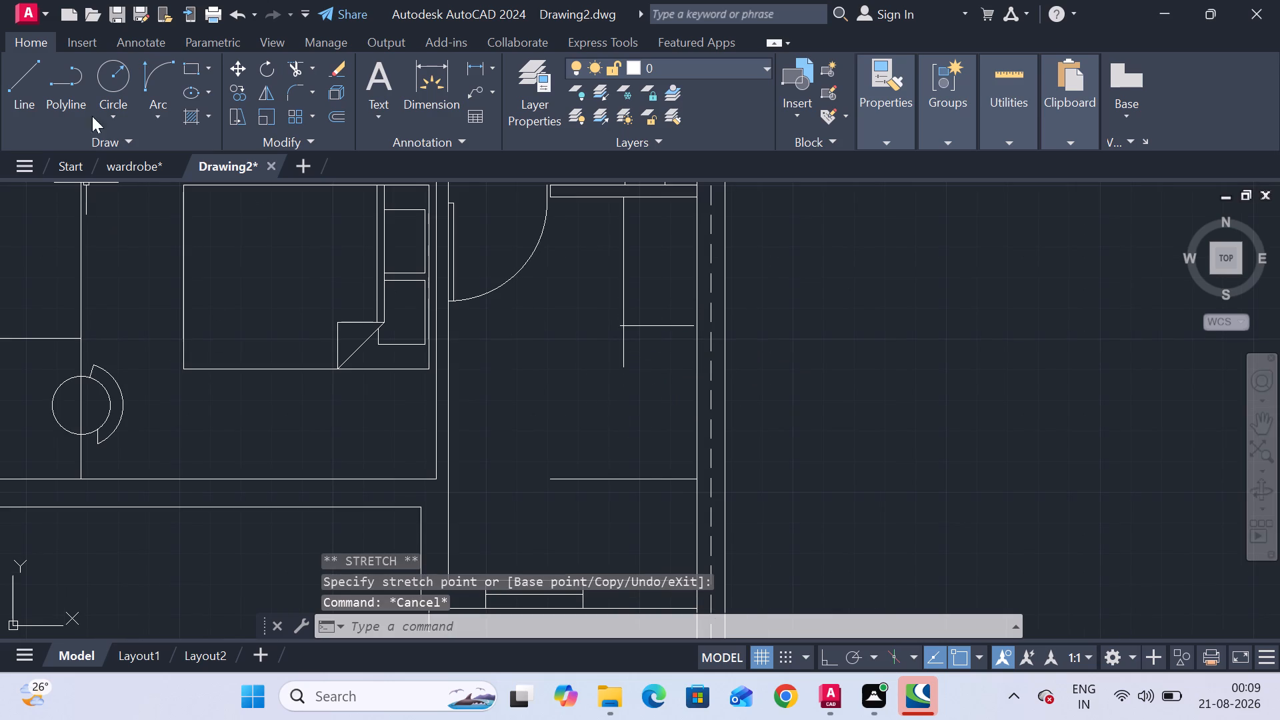
Trim the rectangle's west line below the moved south edge and the edge's overhang past the west line.
{"action": "left_click", "coordinate": [295, 70]}
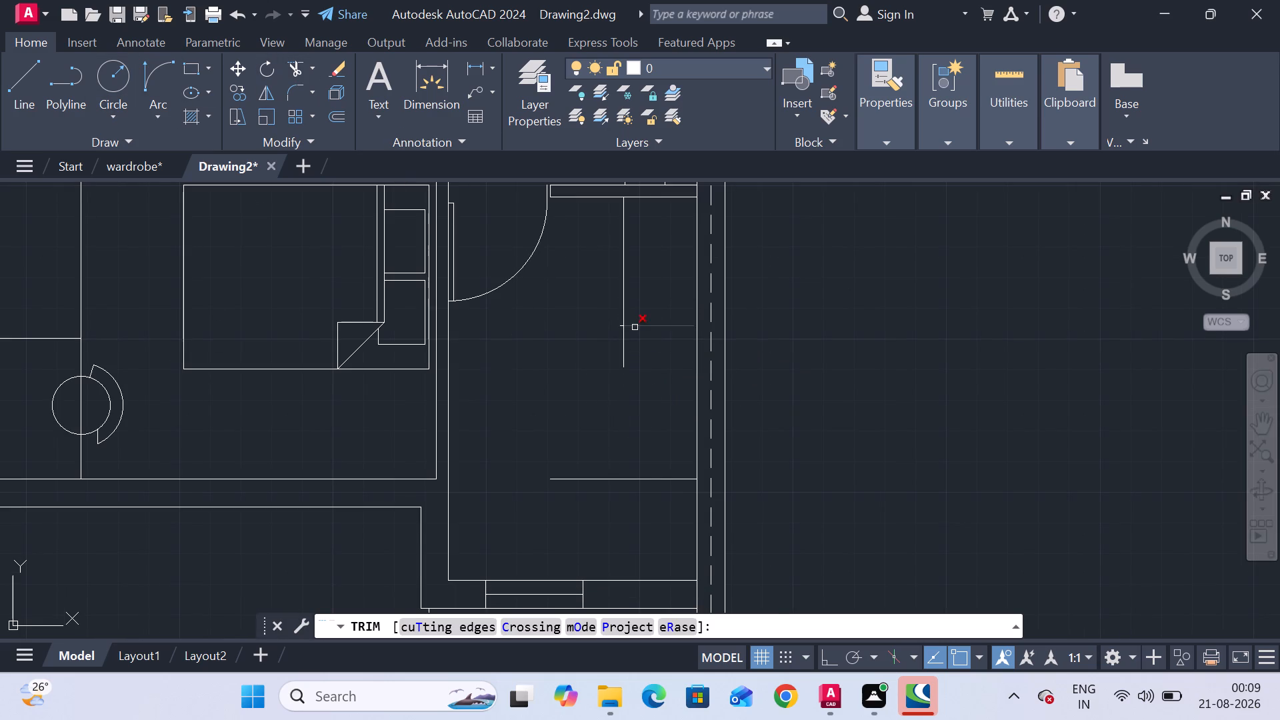
{"action": "scroll", "coordinate": [635, 327], "scroll_direction": "up", "scroll_amount": 4}
{"action": "left_click", "coordinate": [621, 386]}
{"action": "left_click", "coordinate": [537, 399]}
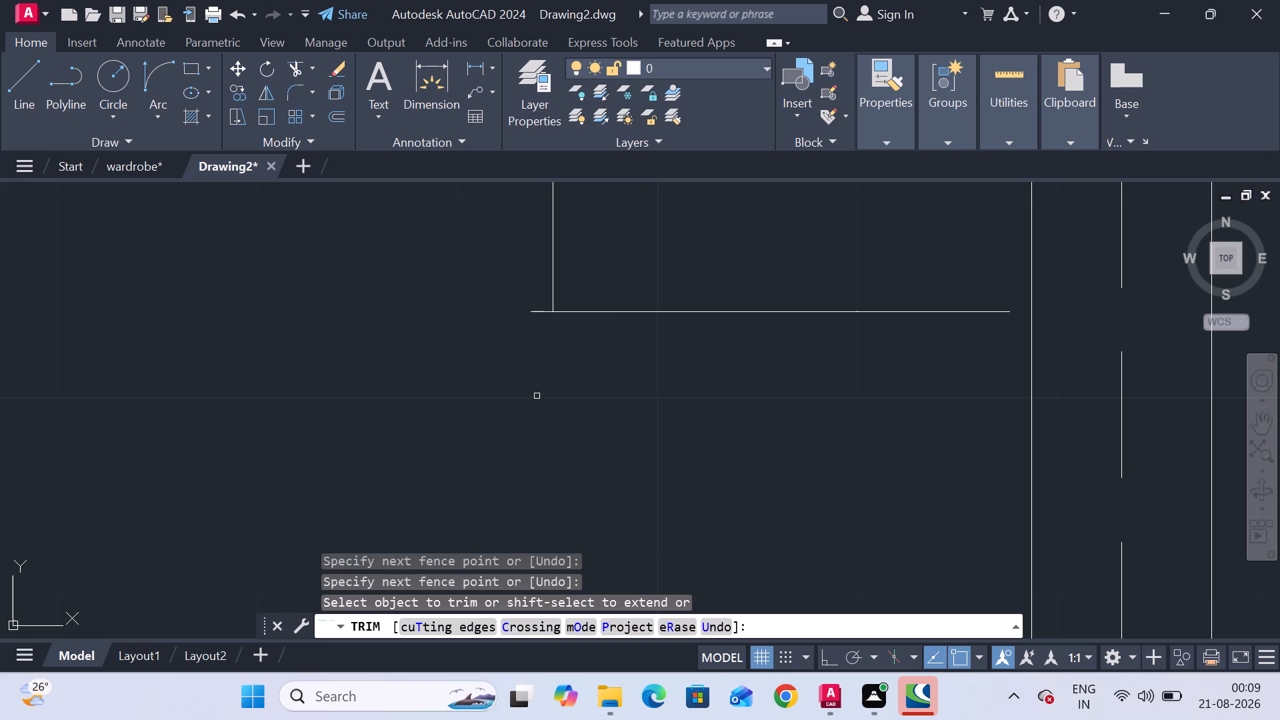
{"action": "left_click", "coordinate": [535, 313]}
{"action": "key", "text": "Escape"}
{"action": "key", "text": "Escape"}
{"action": "scroll", "coordinate": [493, 369], "scroll_direction": "down", "scroll_amount": 4}
{"action": "key", "text": "Escape"}
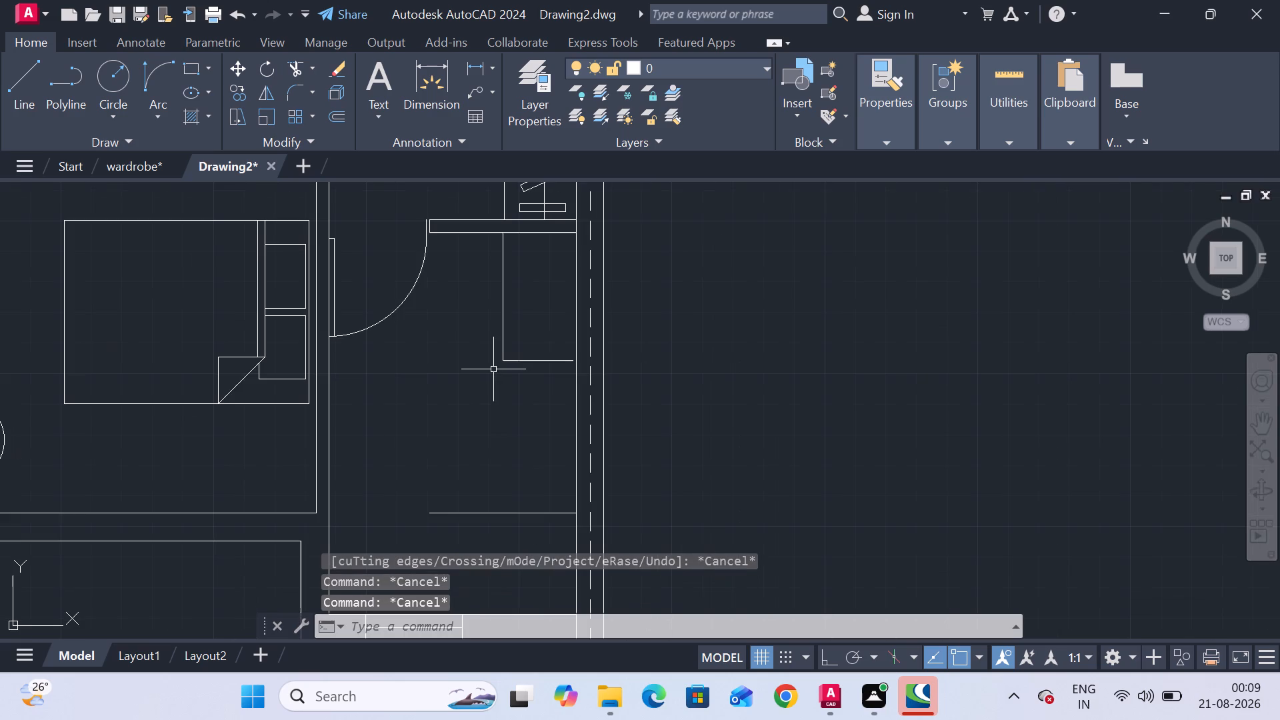
Extend the rectangle's south edge line east to the room's east wall.
{"action": "type", "text": "ex"}
{"action": "key", "text": "Return"}
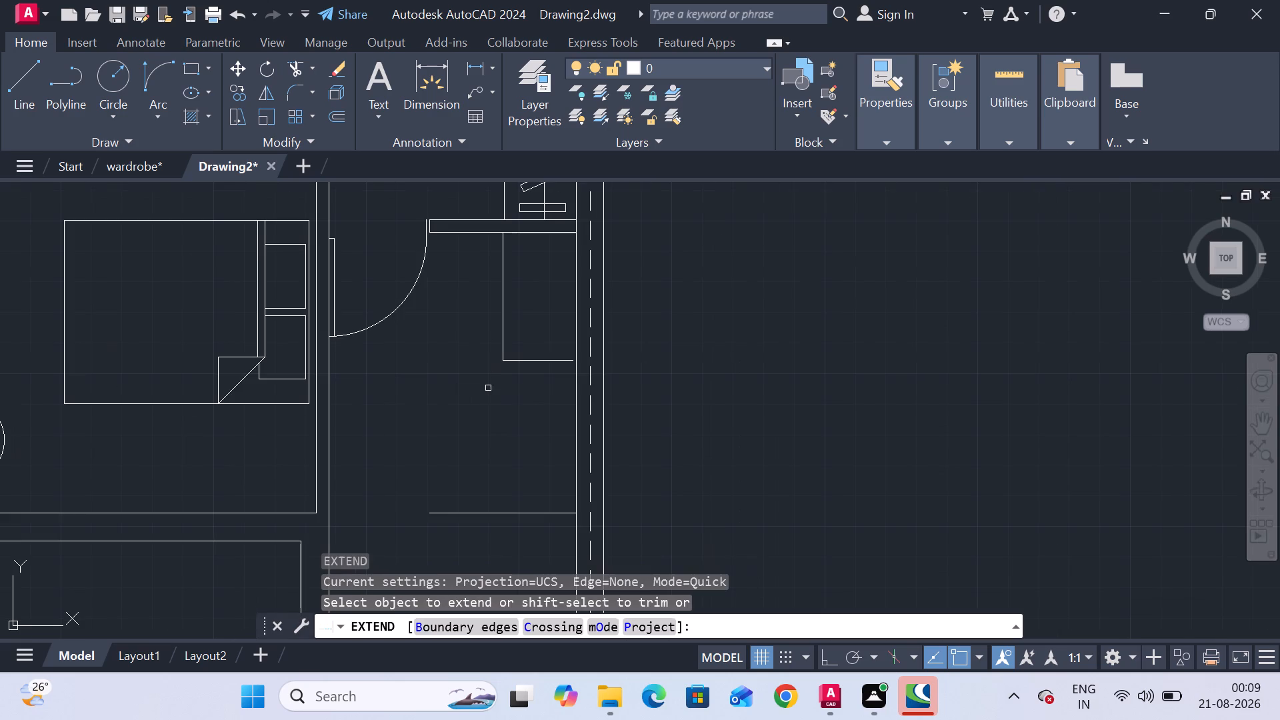
{"action": "left_click", "coordinate": [553, 358]}
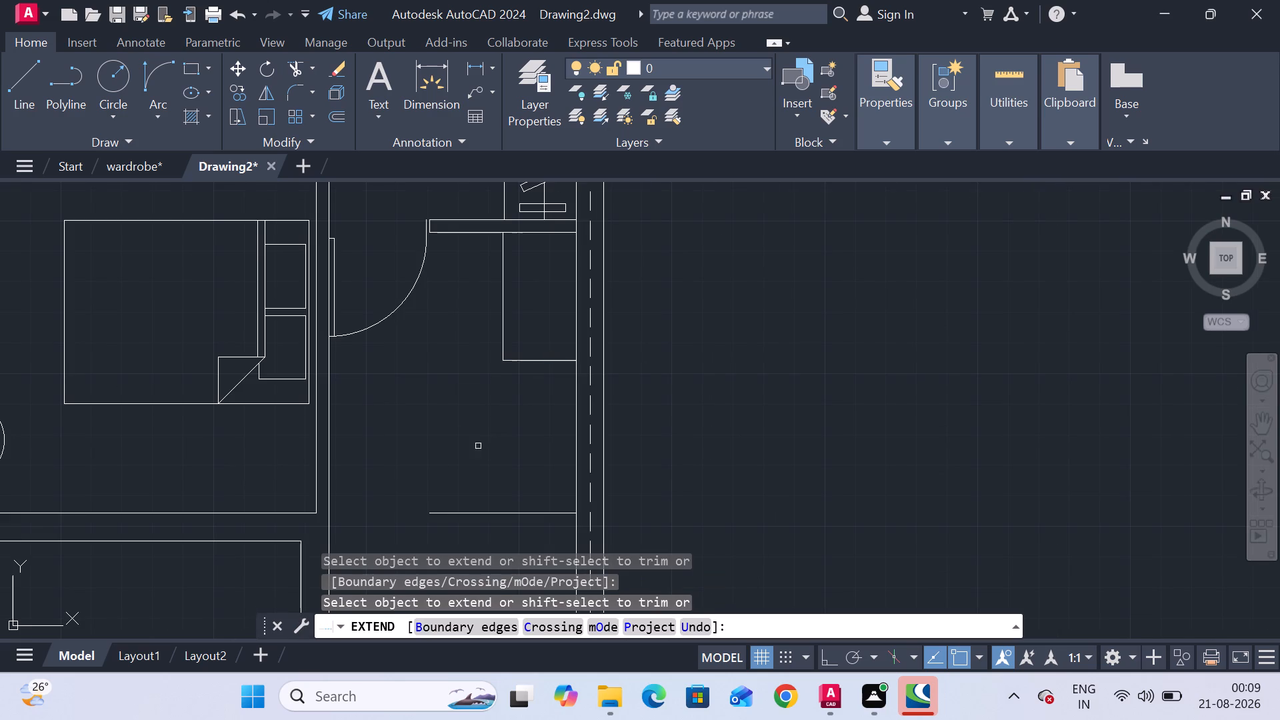
With ortho on, draw a line 5" west from the rectangle's southeast corner and south to the horizontal line below.
{"action": "left_click", "coordinate": [15, 83]}
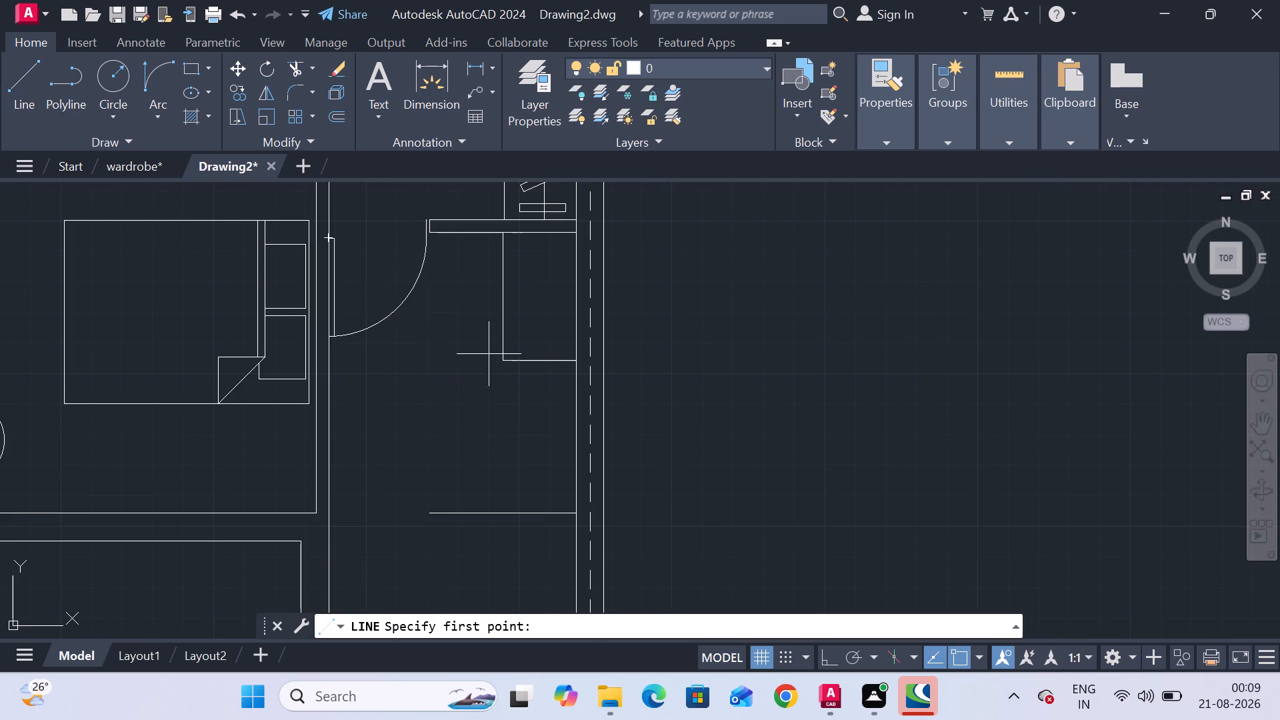
{"action": "scroll", "coordinate": [491, 353], "scroll_direction": "up", "scroll_amount": 2}
{"action": "left_click", "coordinate": [703, 376]}
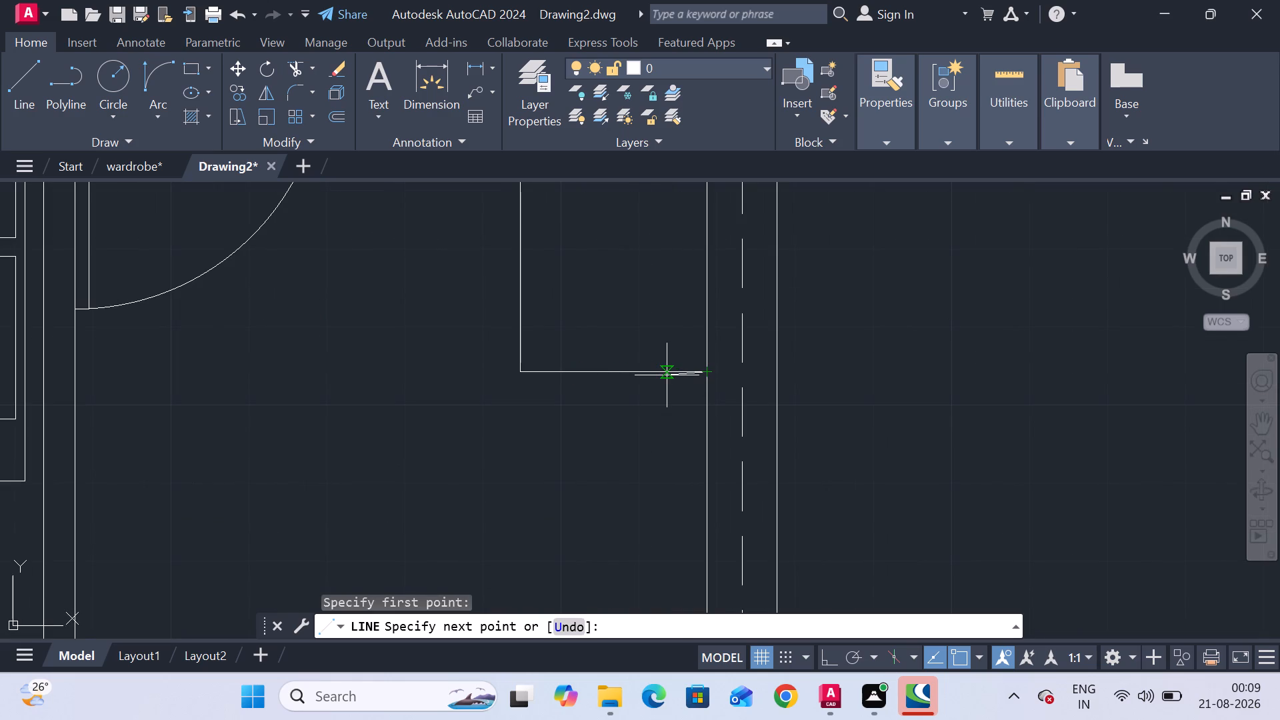
{"action": "key", "text": "F8"}
{"action": "key", "text": "1"}
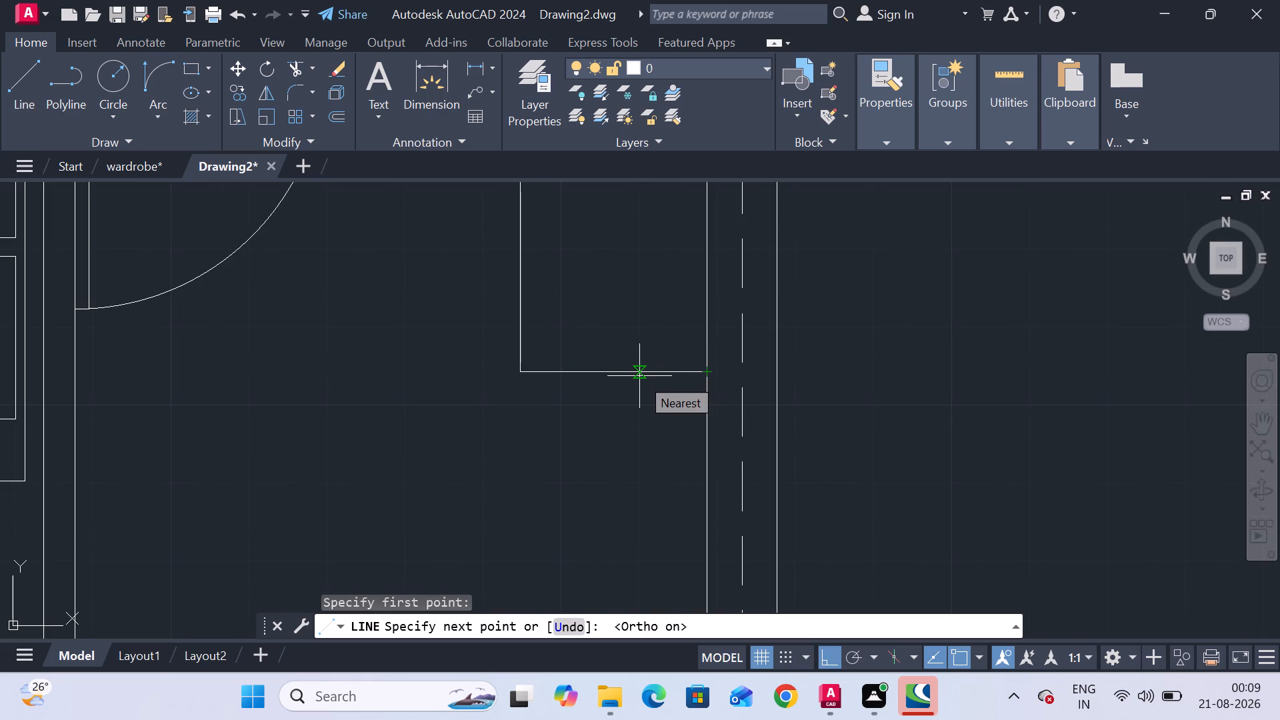
{"action": "key", "text": "shift+quotedbl"}
{"action": "key", "text": "Return"}
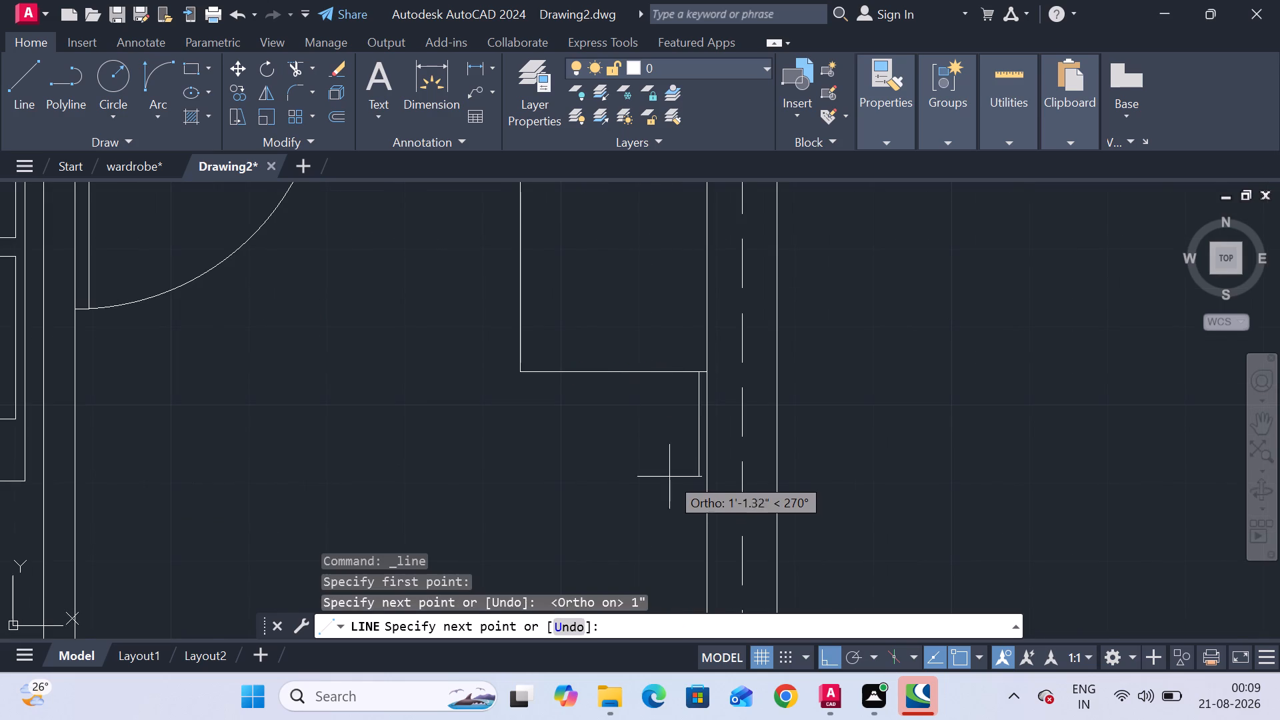
{"action": "scroll", "coordinate": [671, 479], "scroll_direction": "down", "scroll_amount": 1}
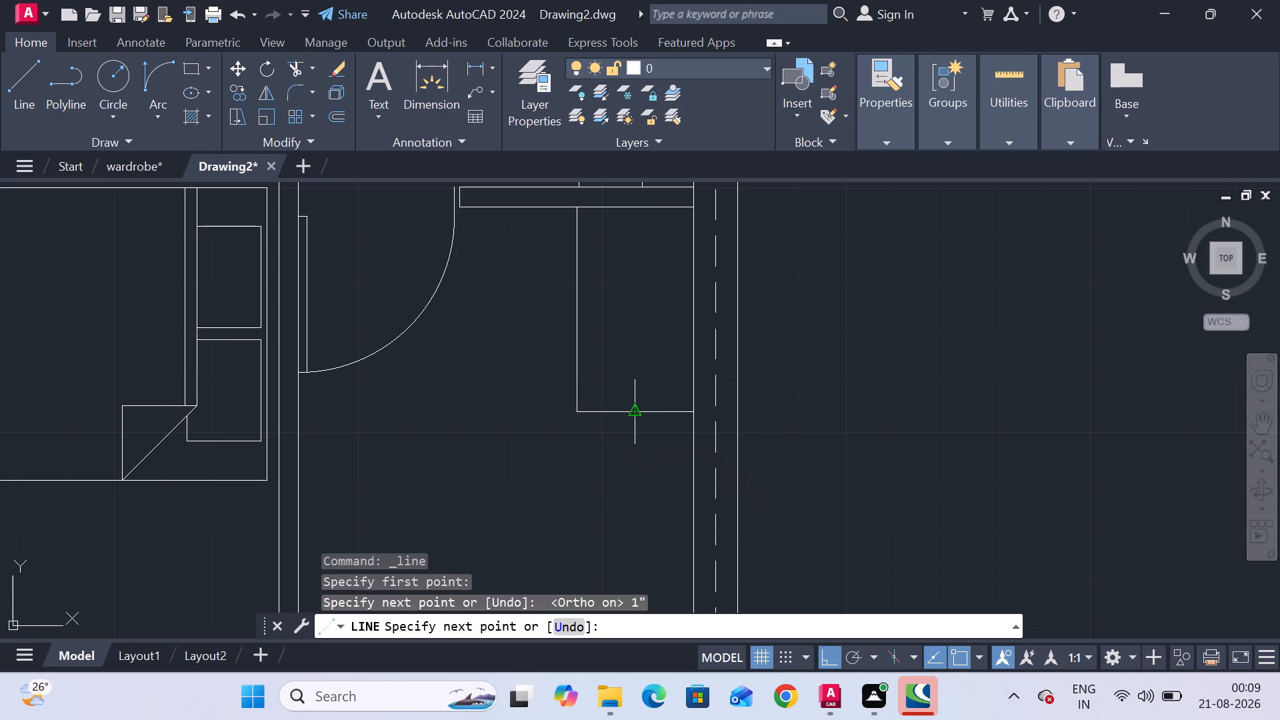
{"action": "key", "text": "ctrl+z"}
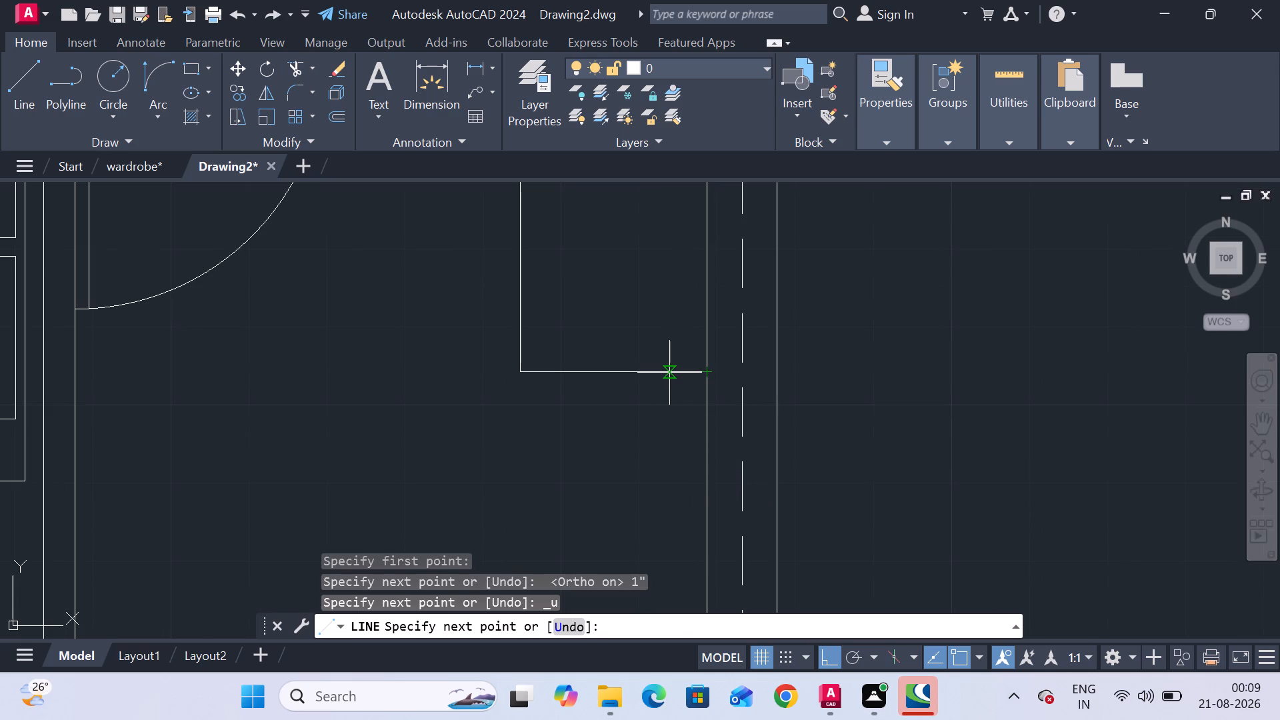
{"action": "key", "text": "5"}
{"action": "key", "text": "shift+quotedbl"}
{"action": "key", "text": "Return"}
{"action": "scroll", "coordinate": [638, 473], "scroll_direction": "down", "scroll_amount": 2}
{"action": "middle_click_drag", "start_coordinate": [637, 471], "coordinate": [608, 289]}
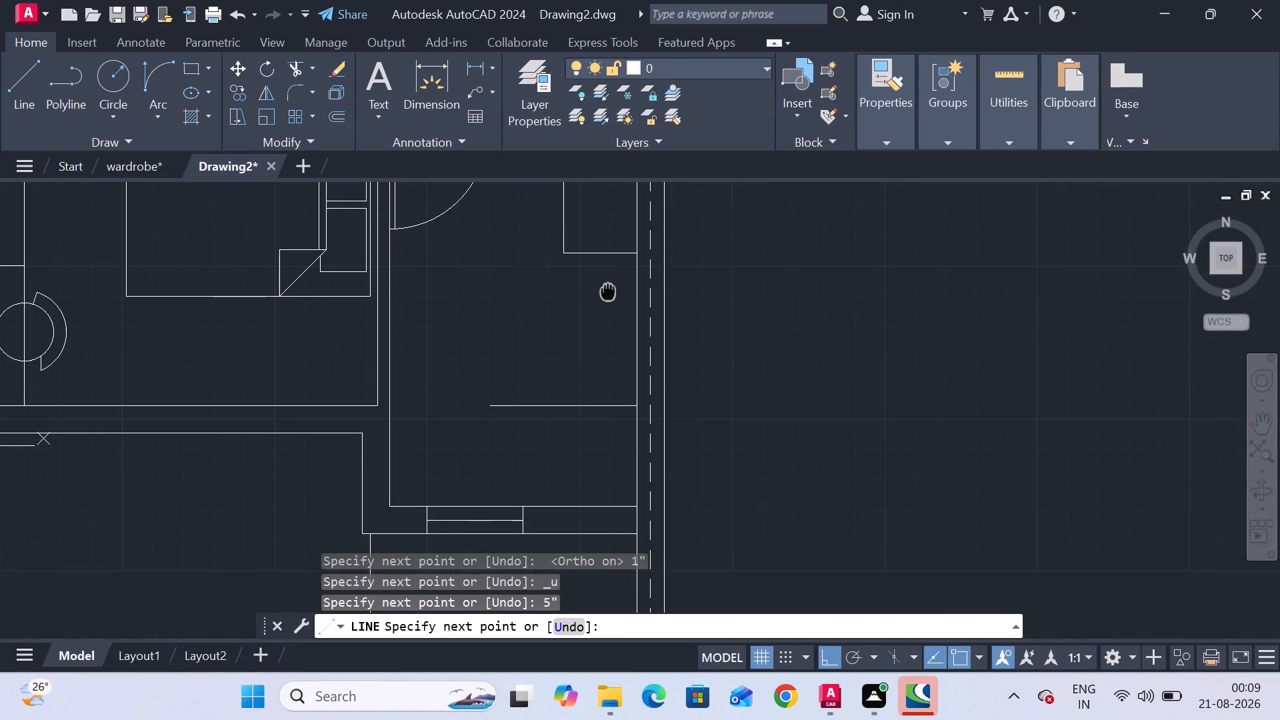
{"action": "left_click", "coordinate": [626, 401]}
{"action": "key", "text": "Escape"}
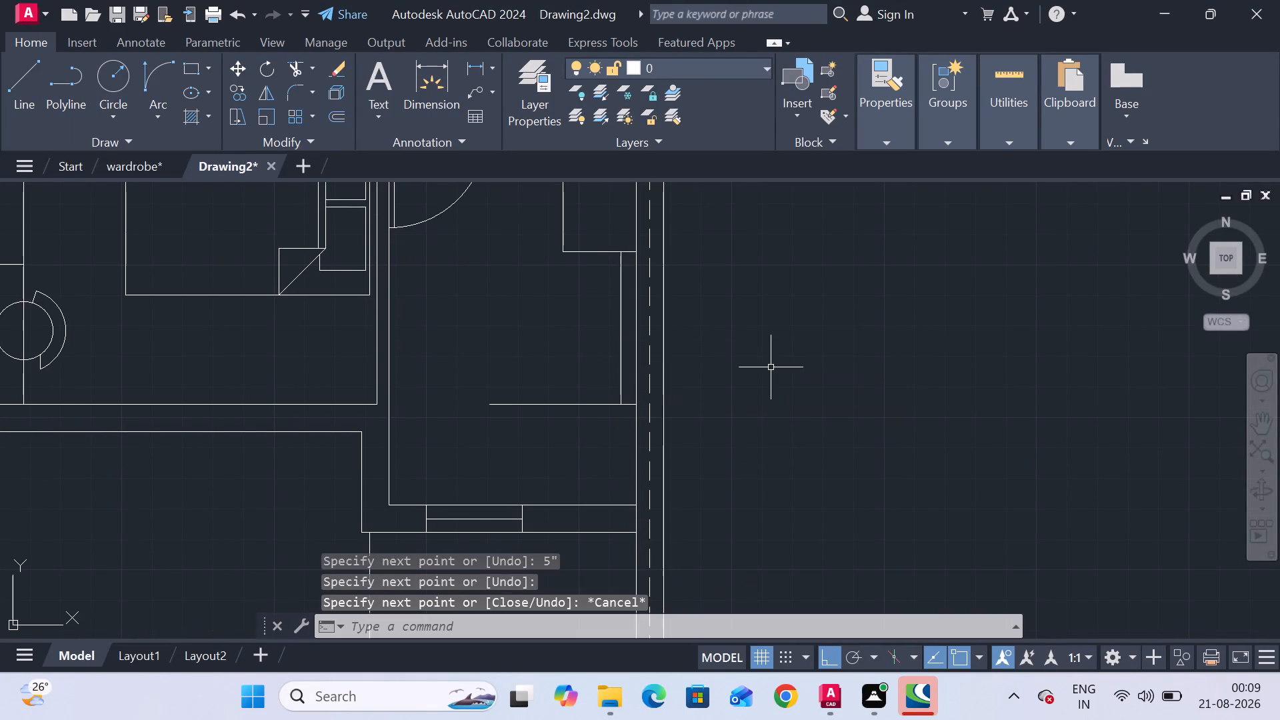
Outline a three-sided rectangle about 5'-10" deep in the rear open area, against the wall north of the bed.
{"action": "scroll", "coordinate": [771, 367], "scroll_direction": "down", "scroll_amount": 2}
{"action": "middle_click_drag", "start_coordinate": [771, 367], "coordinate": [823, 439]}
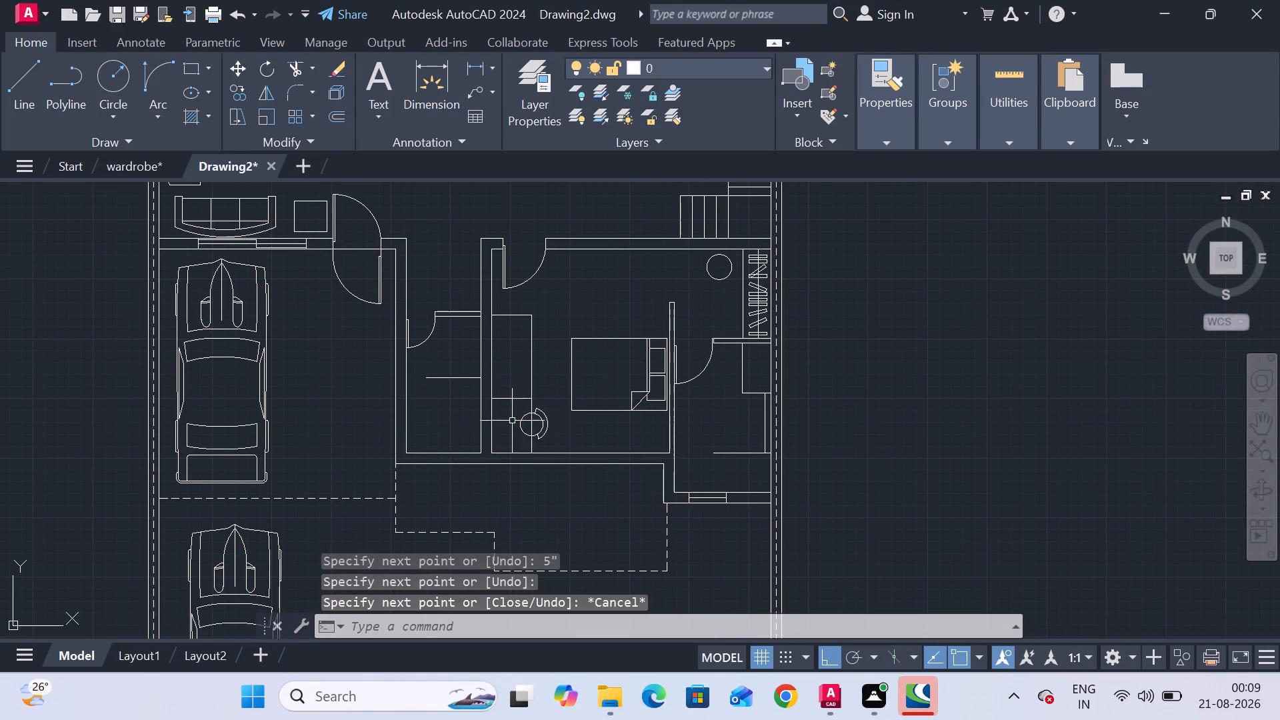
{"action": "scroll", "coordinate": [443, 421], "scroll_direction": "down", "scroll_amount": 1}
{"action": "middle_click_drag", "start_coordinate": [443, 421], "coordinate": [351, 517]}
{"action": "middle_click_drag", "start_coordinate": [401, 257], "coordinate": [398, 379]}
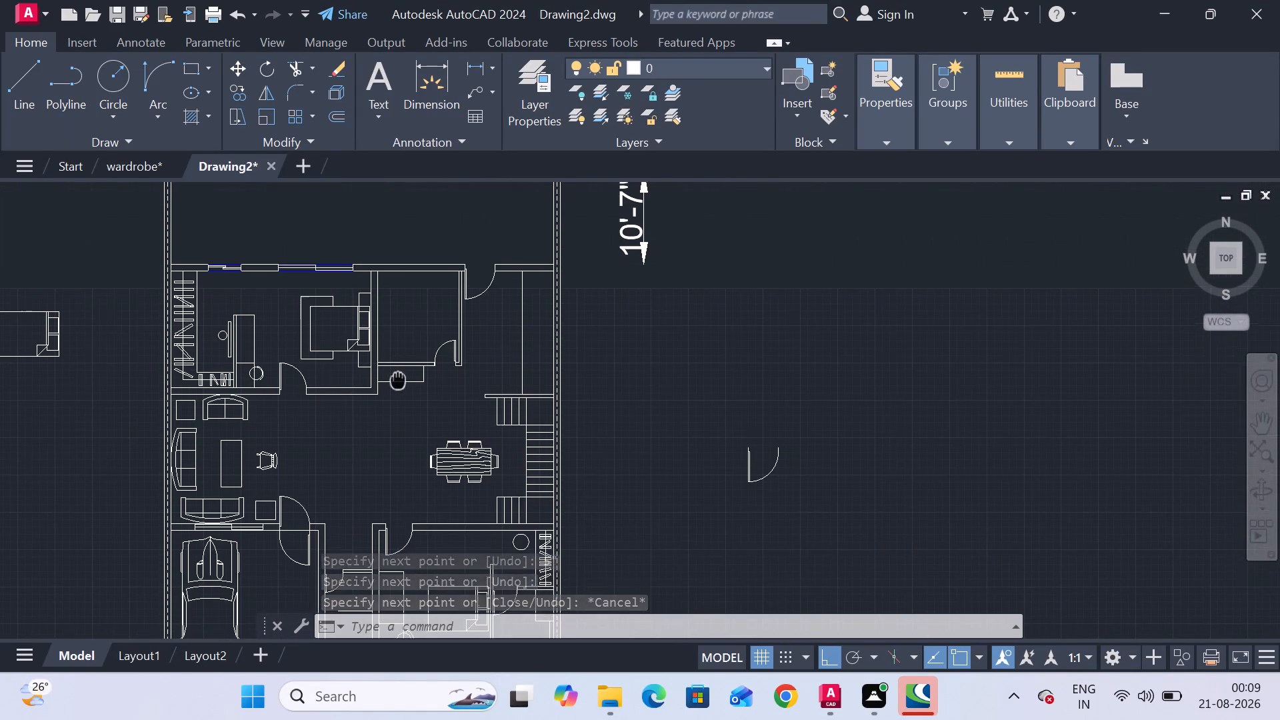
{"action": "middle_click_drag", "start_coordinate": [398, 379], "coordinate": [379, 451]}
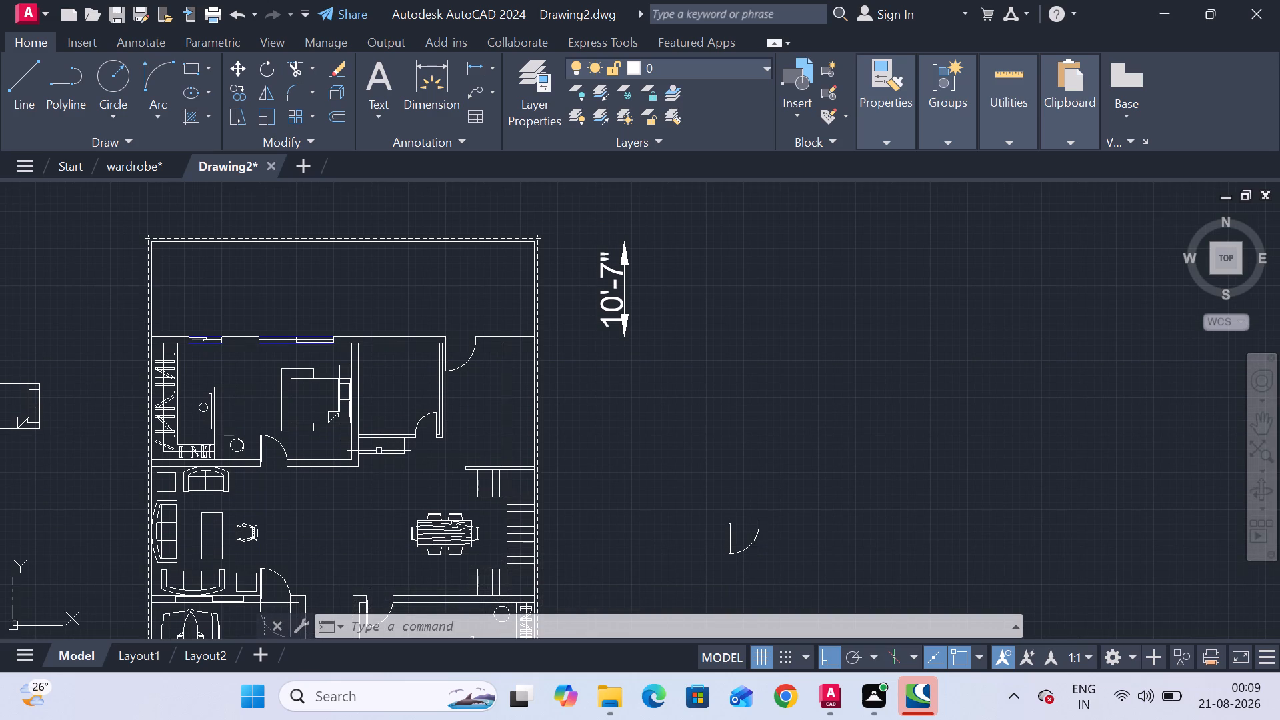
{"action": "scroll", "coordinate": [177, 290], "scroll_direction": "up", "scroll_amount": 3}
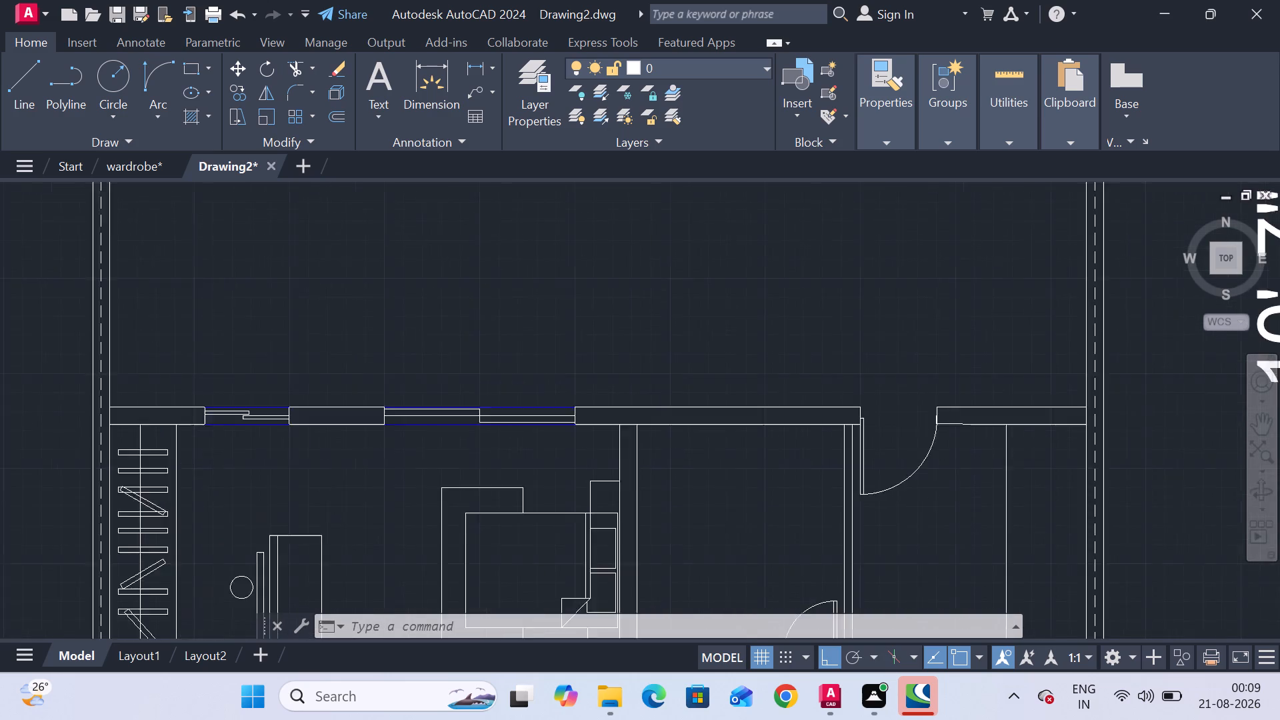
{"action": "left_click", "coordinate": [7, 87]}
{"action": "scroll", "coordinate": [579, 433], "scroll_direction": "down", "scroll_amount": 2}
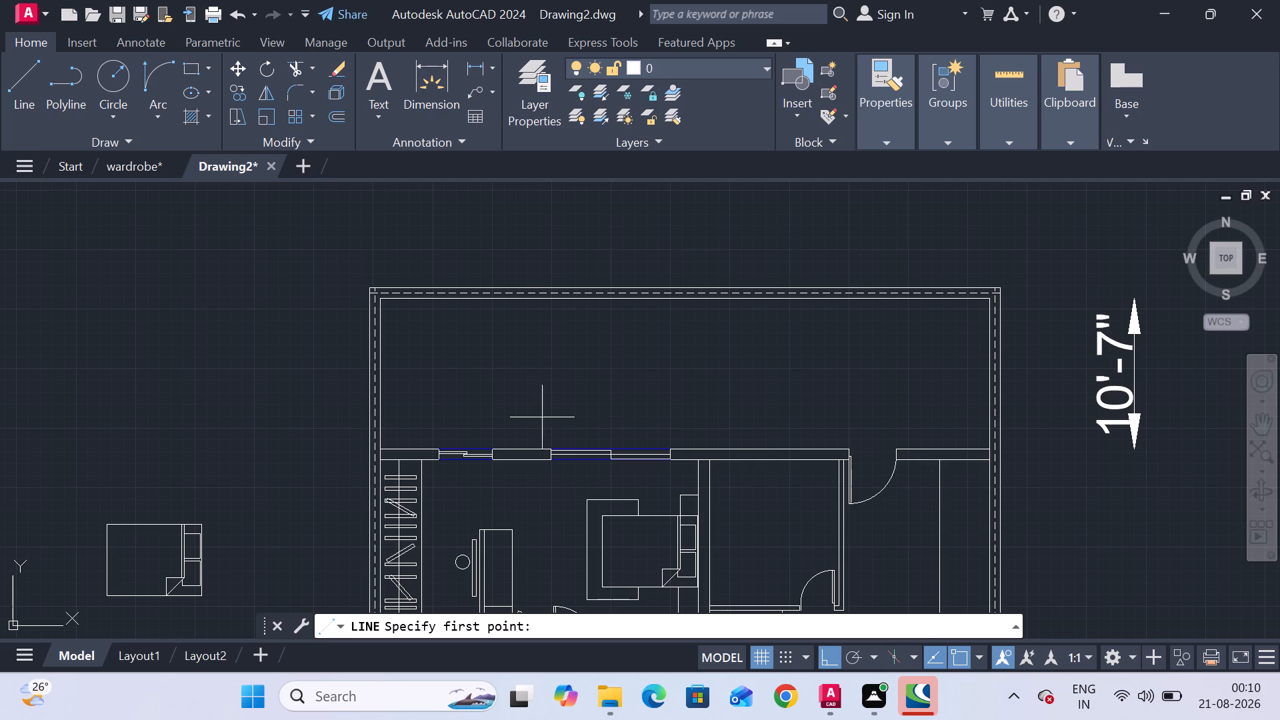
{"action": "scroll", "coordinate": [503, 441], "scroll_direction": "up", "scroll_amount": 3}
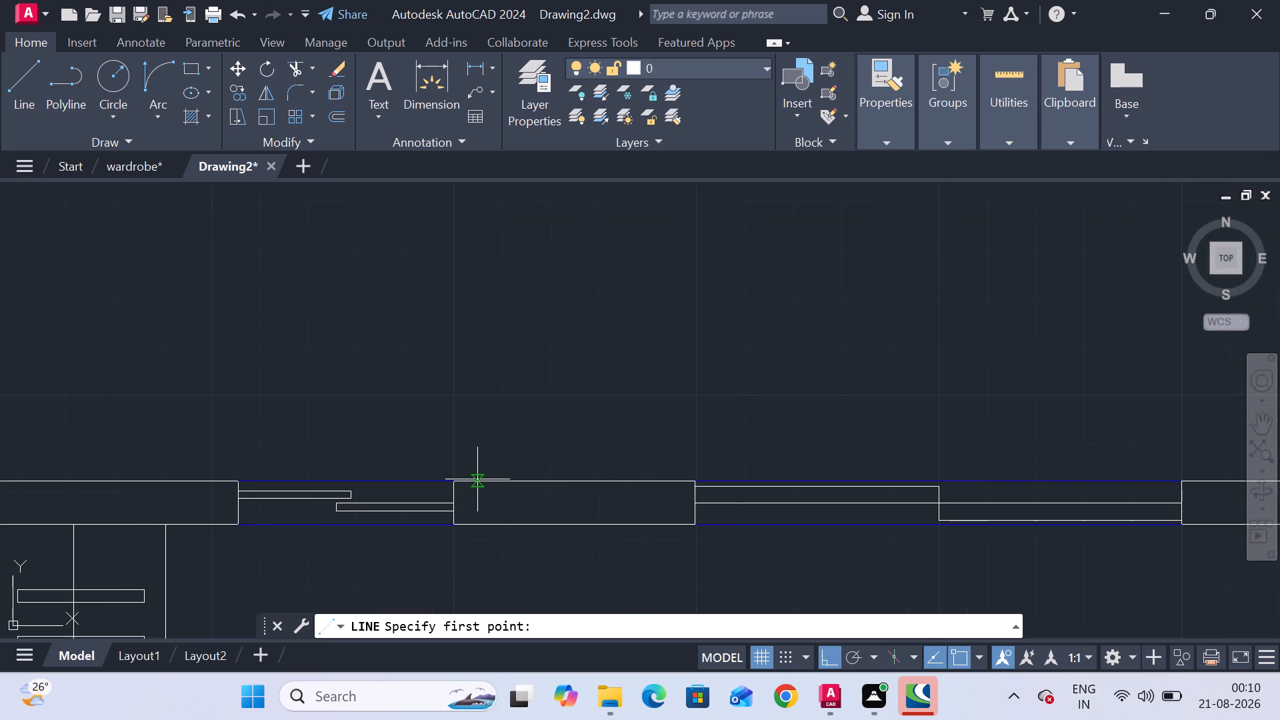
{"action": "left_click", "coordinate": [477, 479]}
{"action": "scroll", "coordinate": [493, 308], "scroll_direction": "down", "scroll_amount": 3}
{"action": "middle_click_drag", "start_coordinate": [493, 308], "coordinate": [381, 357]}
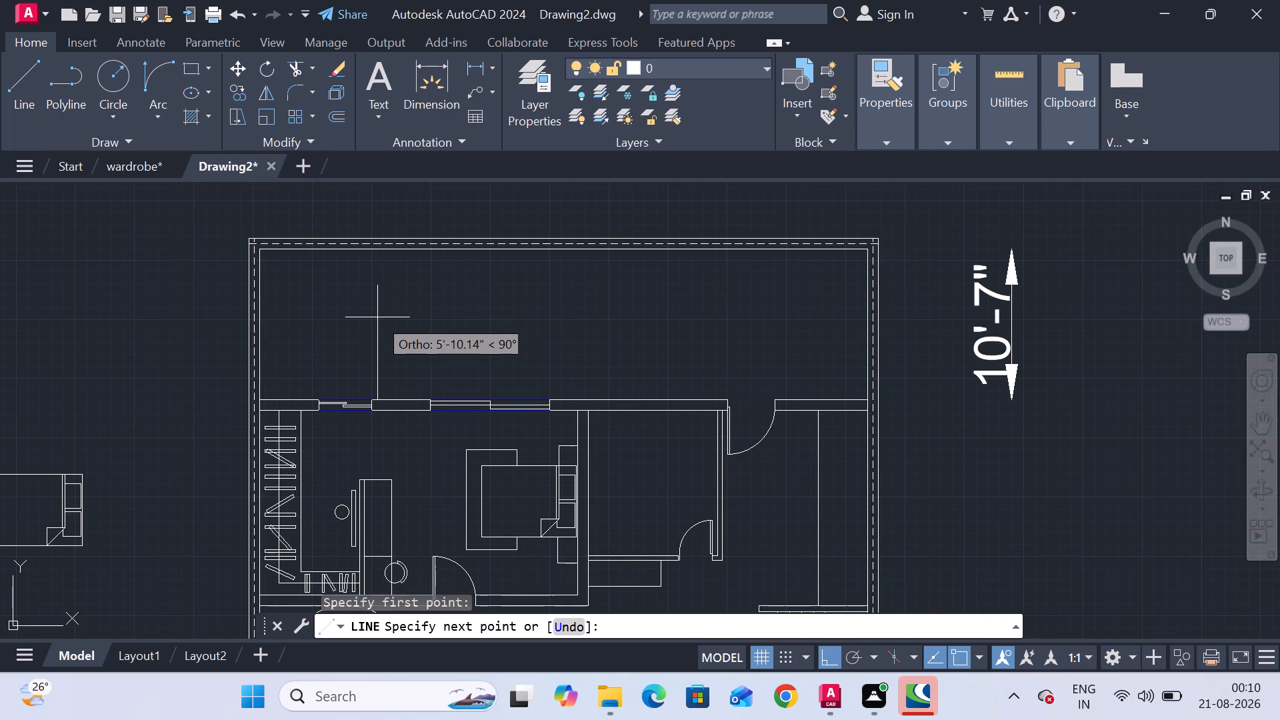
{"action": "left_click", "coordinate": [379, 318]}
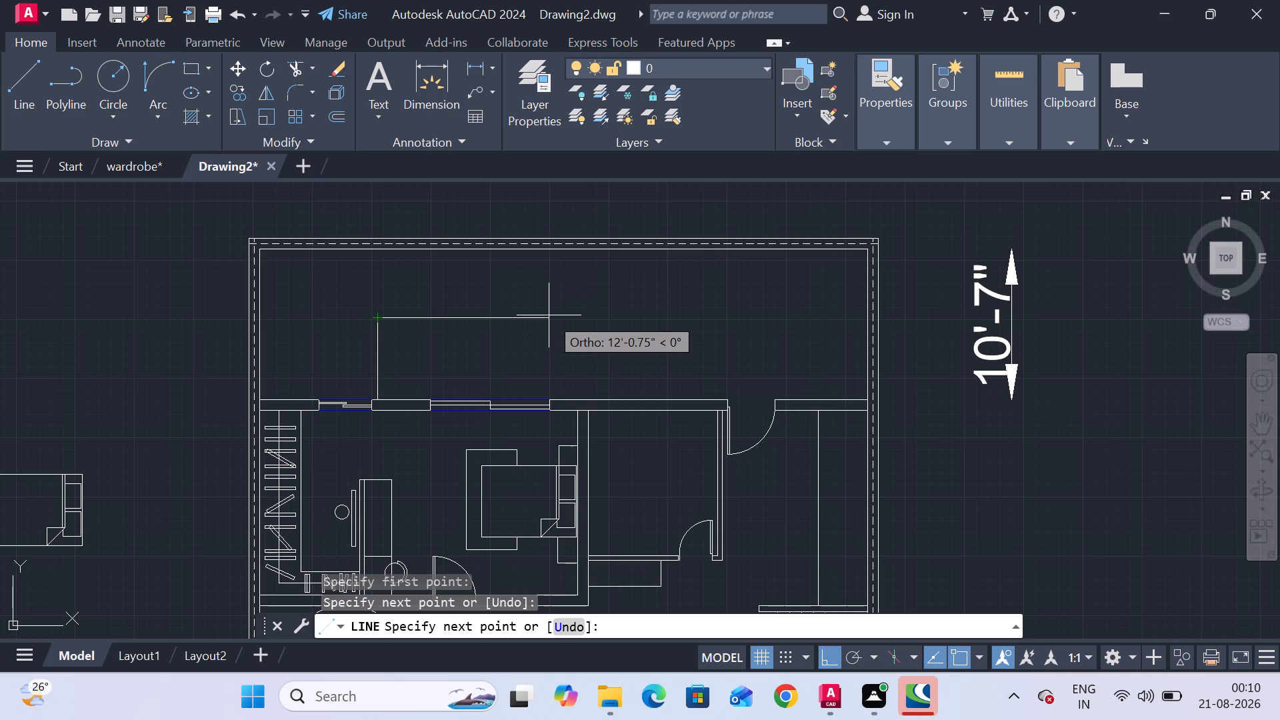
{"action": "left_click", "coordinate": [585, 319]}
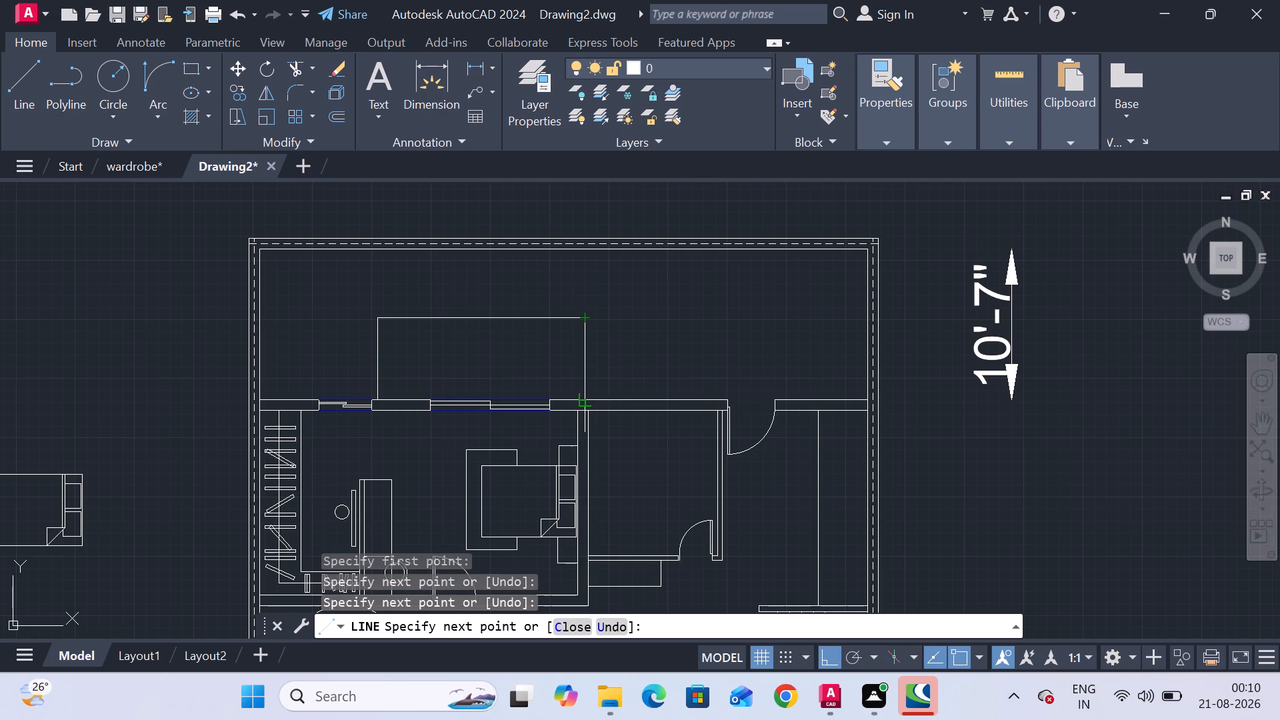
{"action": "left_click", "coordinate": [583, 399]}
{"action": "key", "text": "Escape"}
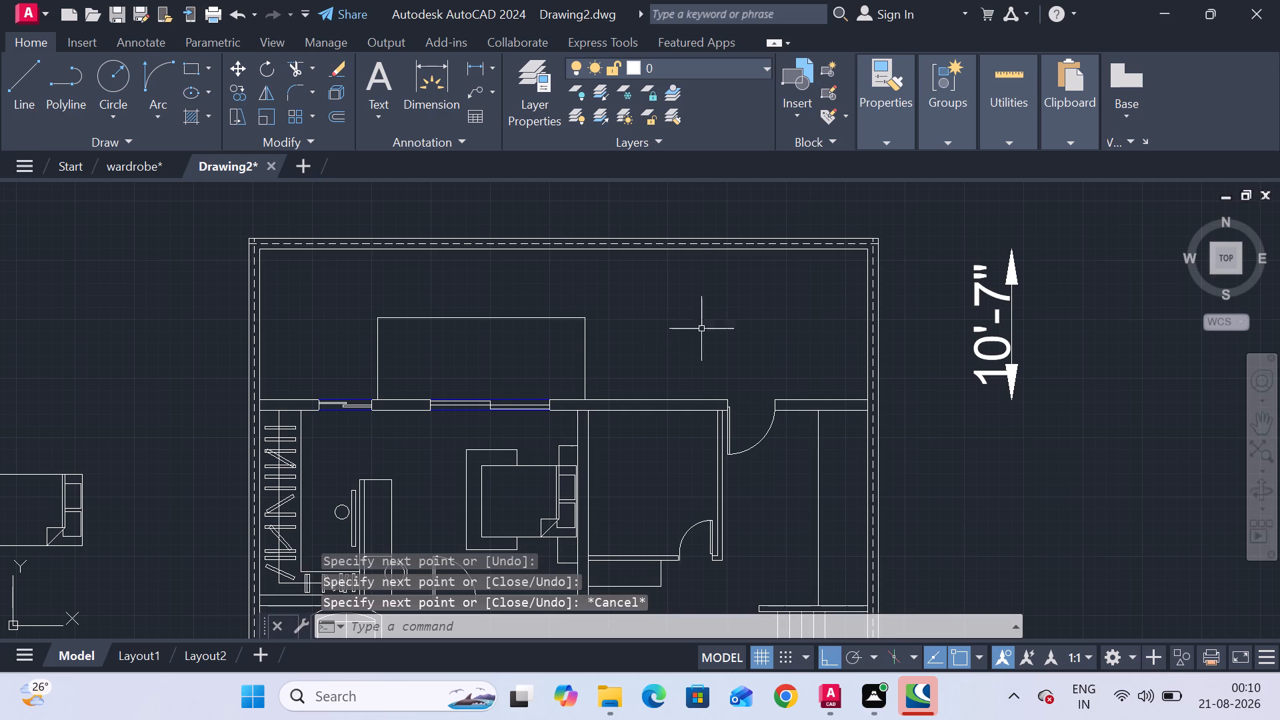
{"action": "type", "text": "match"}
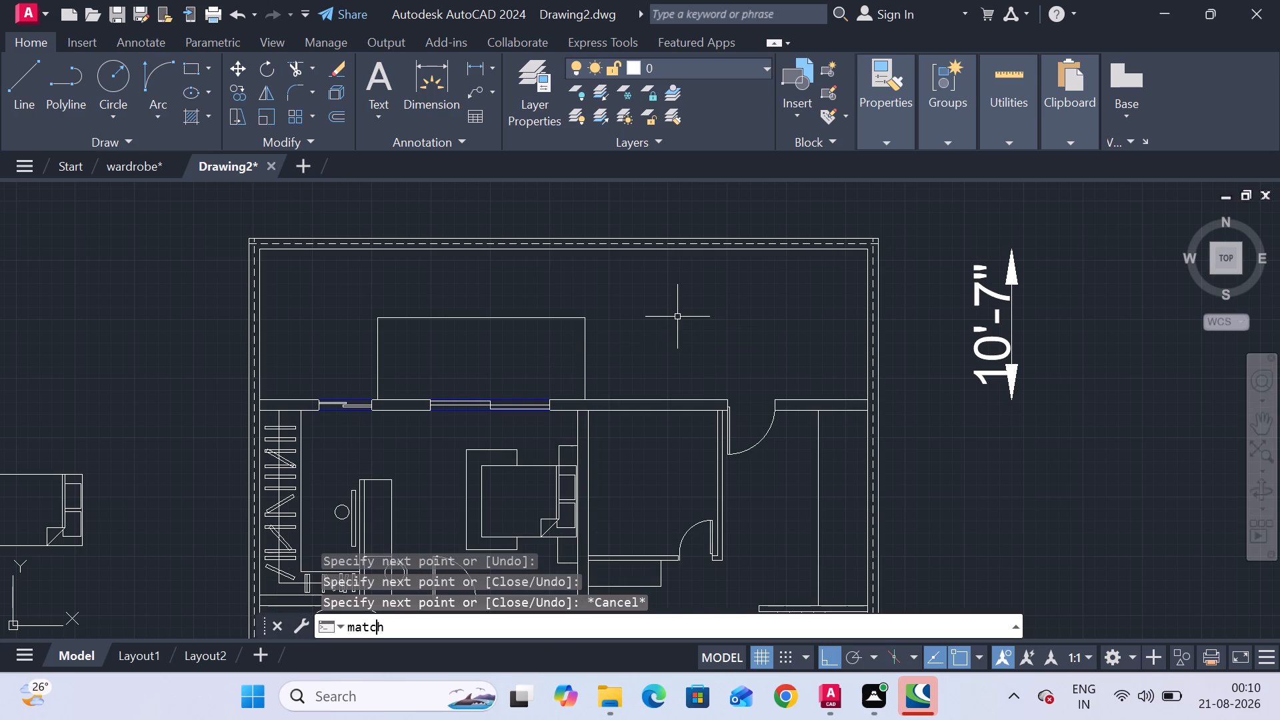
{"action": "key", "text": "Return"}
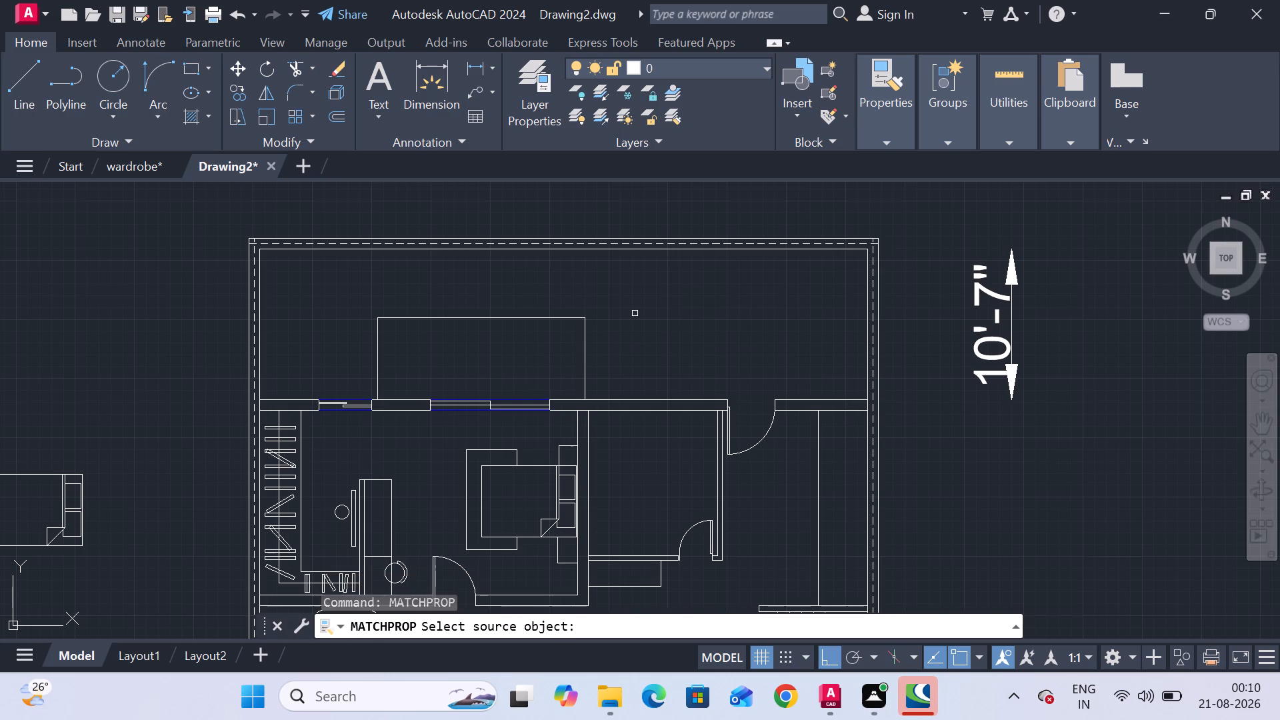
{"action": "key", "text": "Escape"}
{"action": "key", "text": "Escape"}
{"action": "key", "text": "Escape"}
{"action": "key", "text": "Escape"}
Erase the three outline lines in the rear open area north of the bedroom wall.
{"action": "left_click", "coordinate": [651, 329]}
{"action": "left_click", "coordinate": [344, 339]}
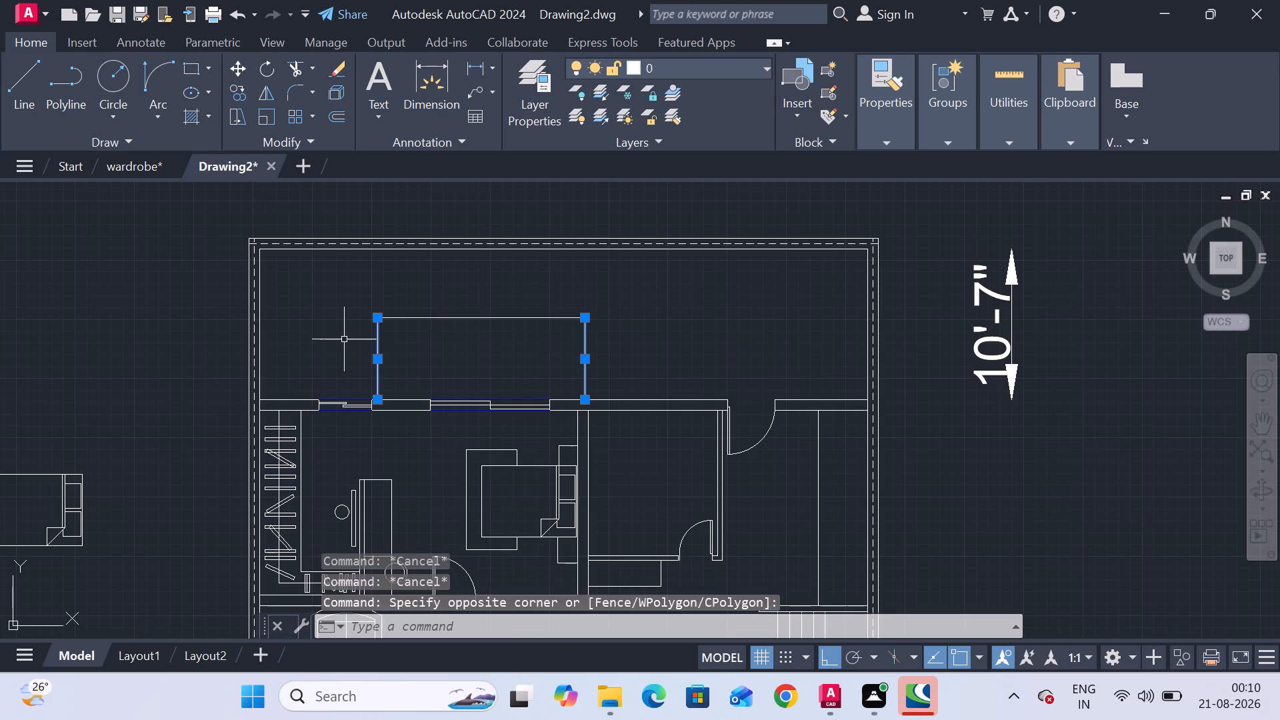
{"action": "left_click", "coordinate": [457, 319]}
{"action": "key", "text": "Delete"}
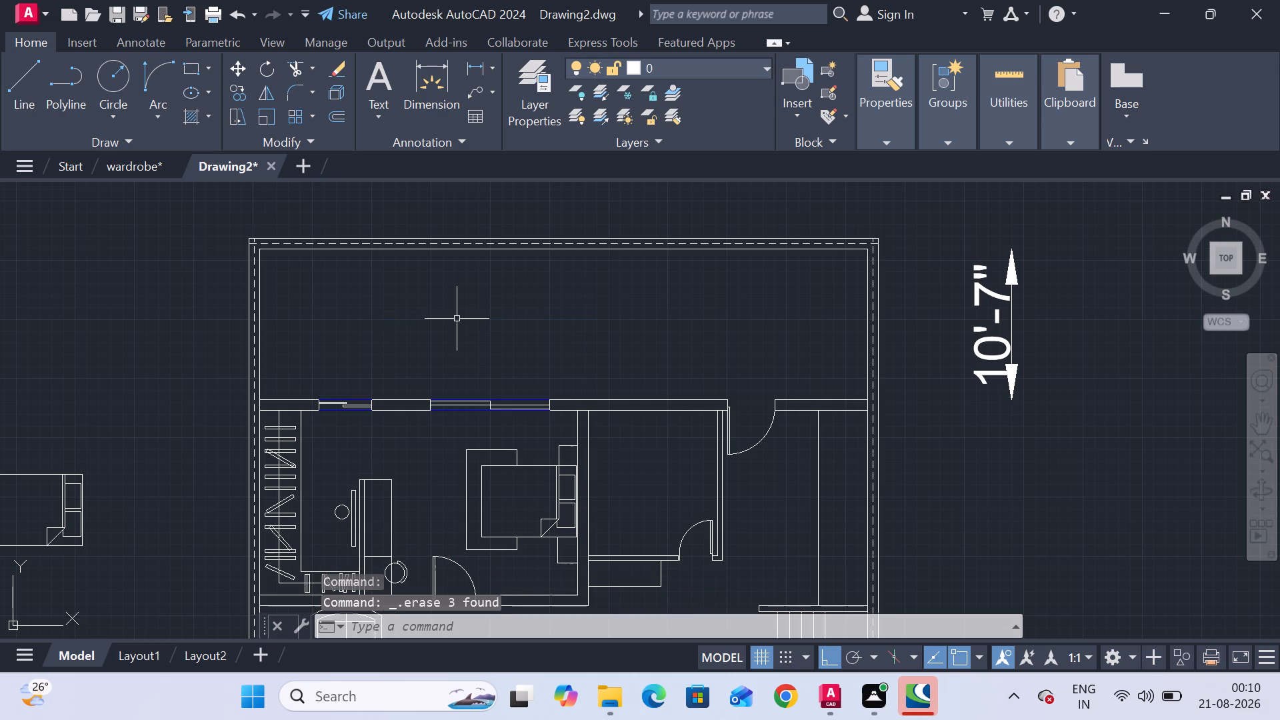
Draw a line 5' north into the rear open area from the rear wall segment between the two bedroom windows.
{"action": "left_click", "coordinate": [42, 97]}
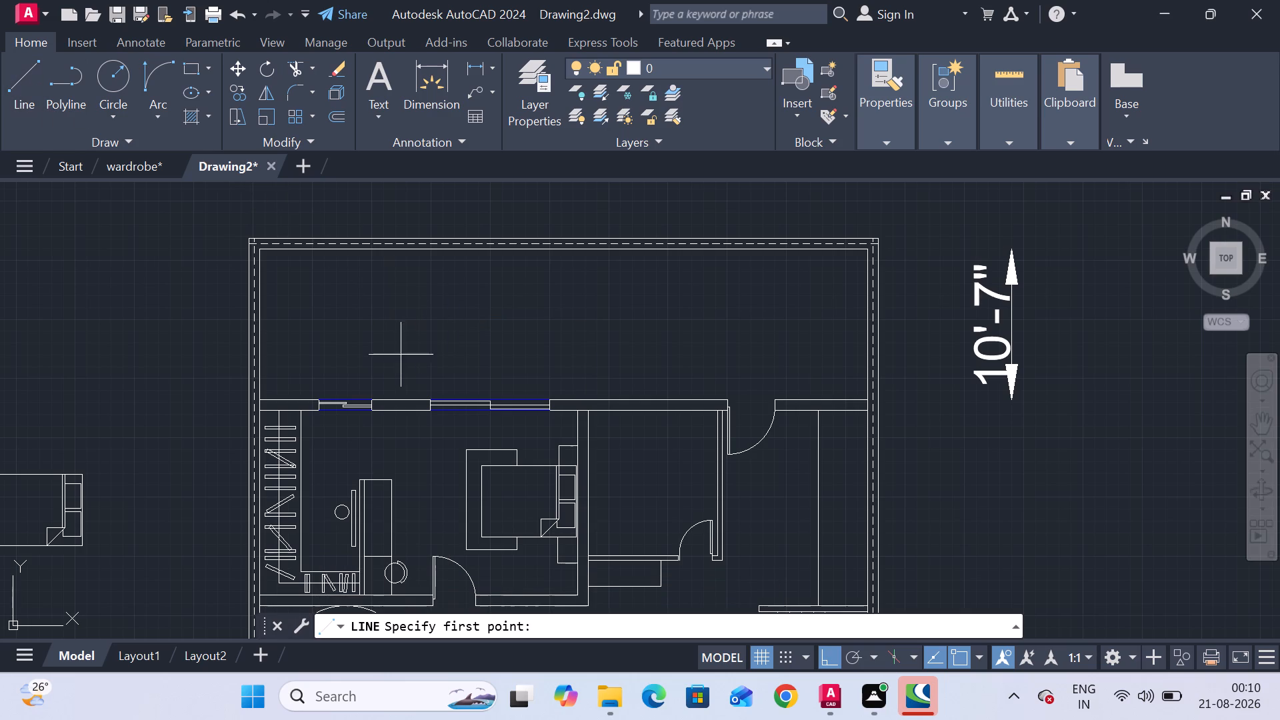
{"action": "scroll", "coordinate": [386, 389], "scroll_direction": "up", "scroll_amount": 2}
{"action": "left_click", "coordinate": [381, 413]}
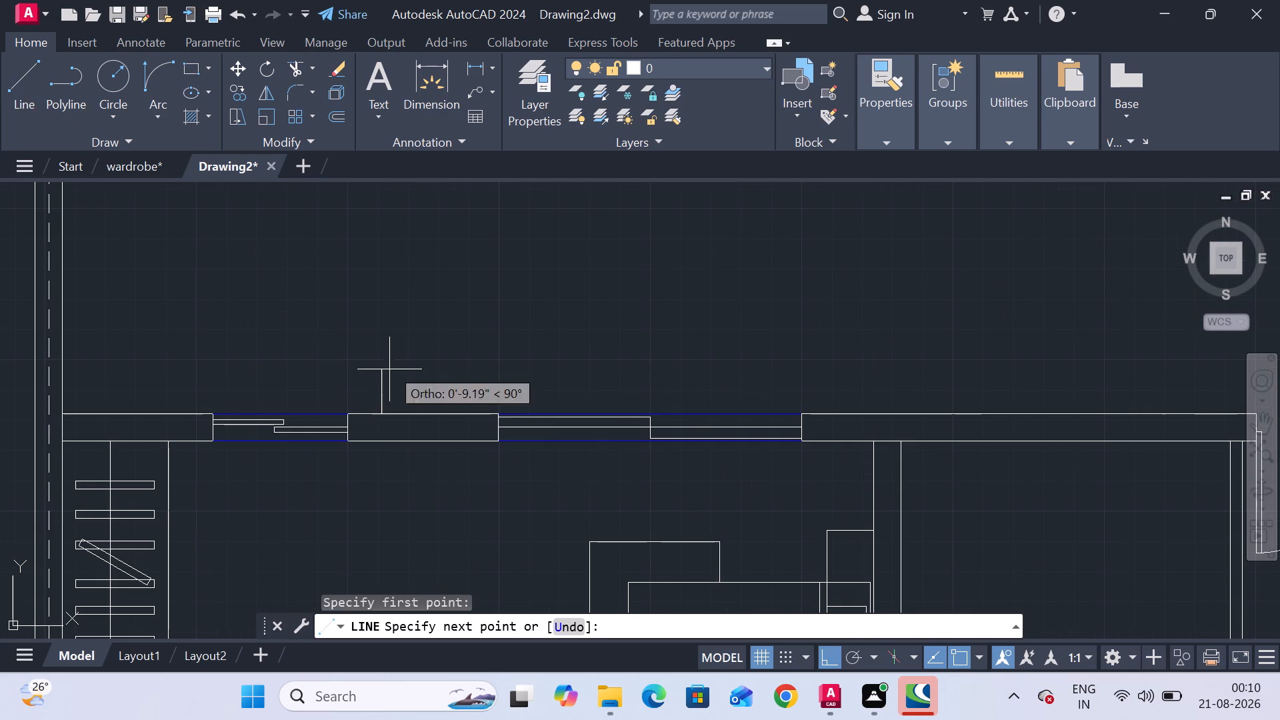
{"action": "scroll", "coordinate": [389, 285], "scroll_direction": "down", "scroll_amount": 1}
{"action": "middle_click_drag", "start_coordinate": [389, 285], "coordinate": [363, 374]}
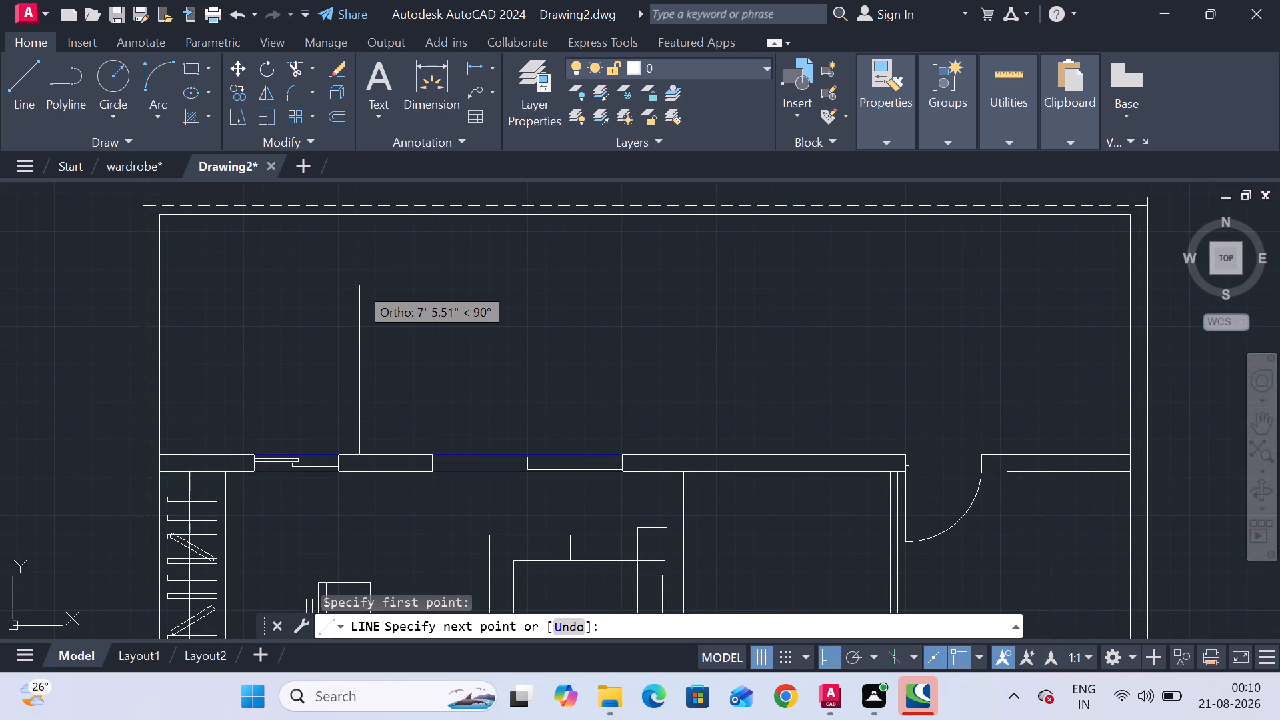
{"action": "key", "text": "6"}
{"action": "key", "text": "shift+quotedbl"}
{"action": "key", "text": "Return"}
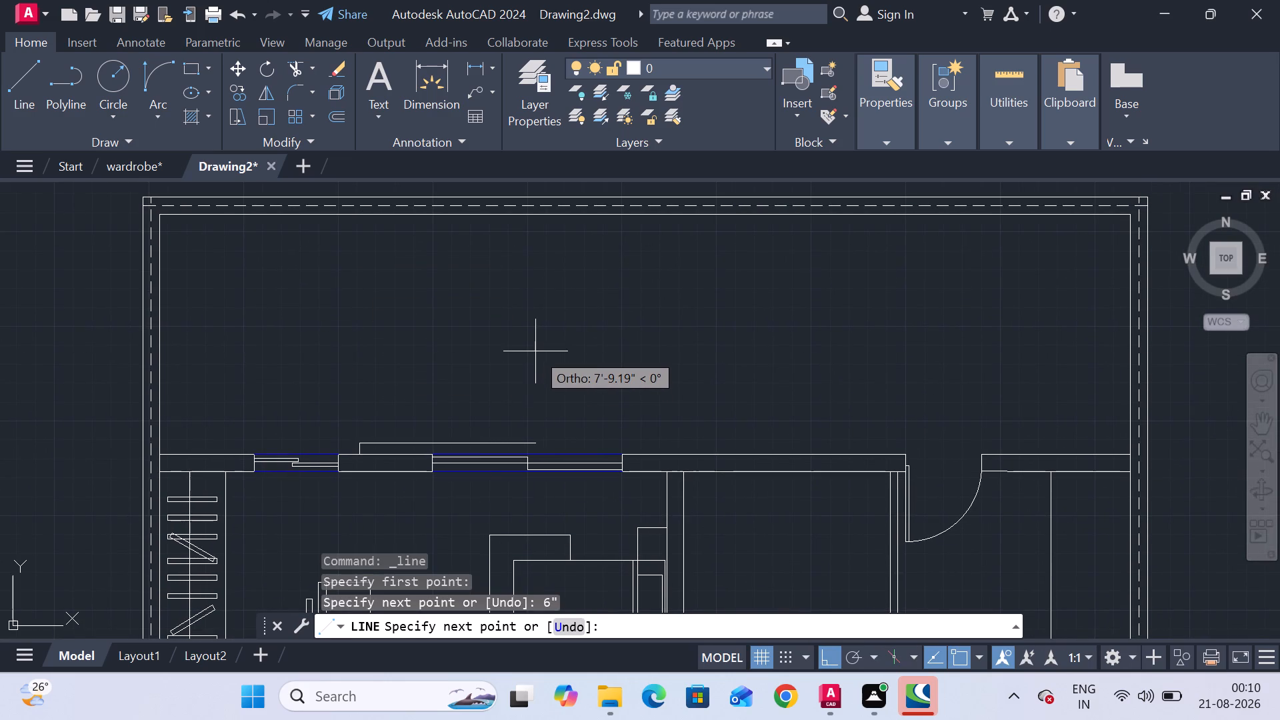
{"action": "key", "text": "ctrl+z"}
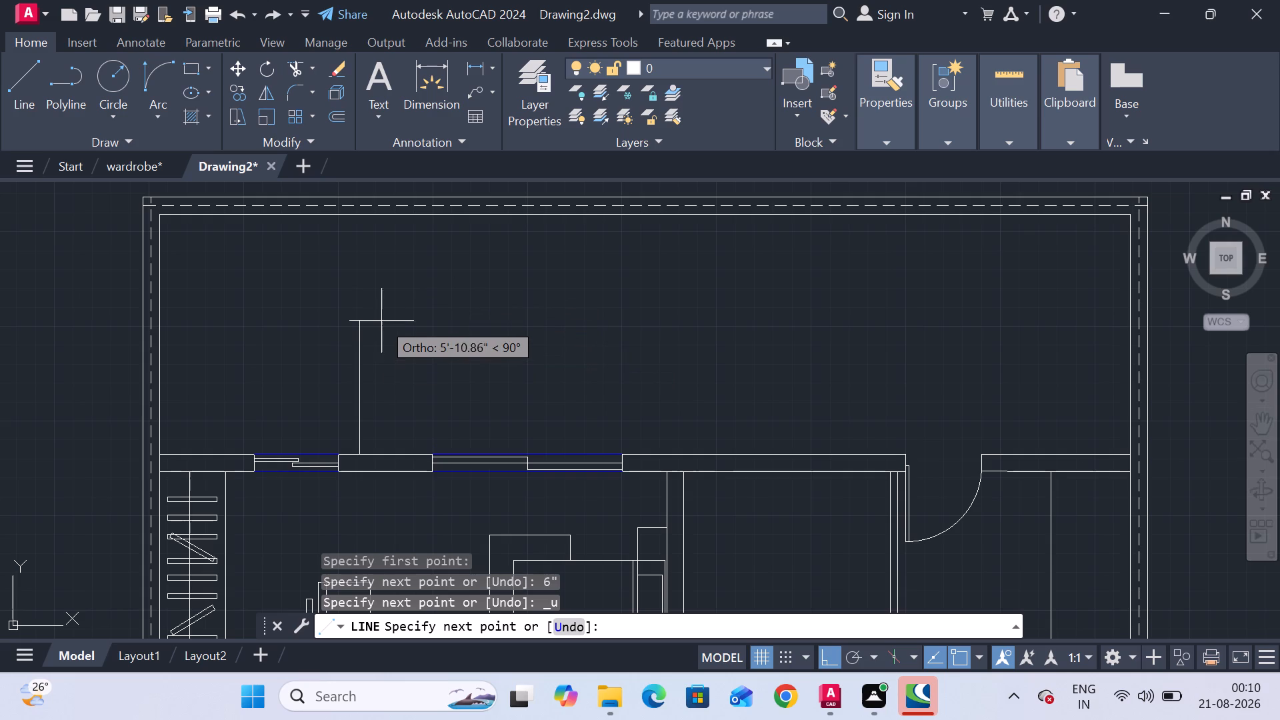
{"action": "type", "text": "5'"}
{"action": "key", "text": "Return"}
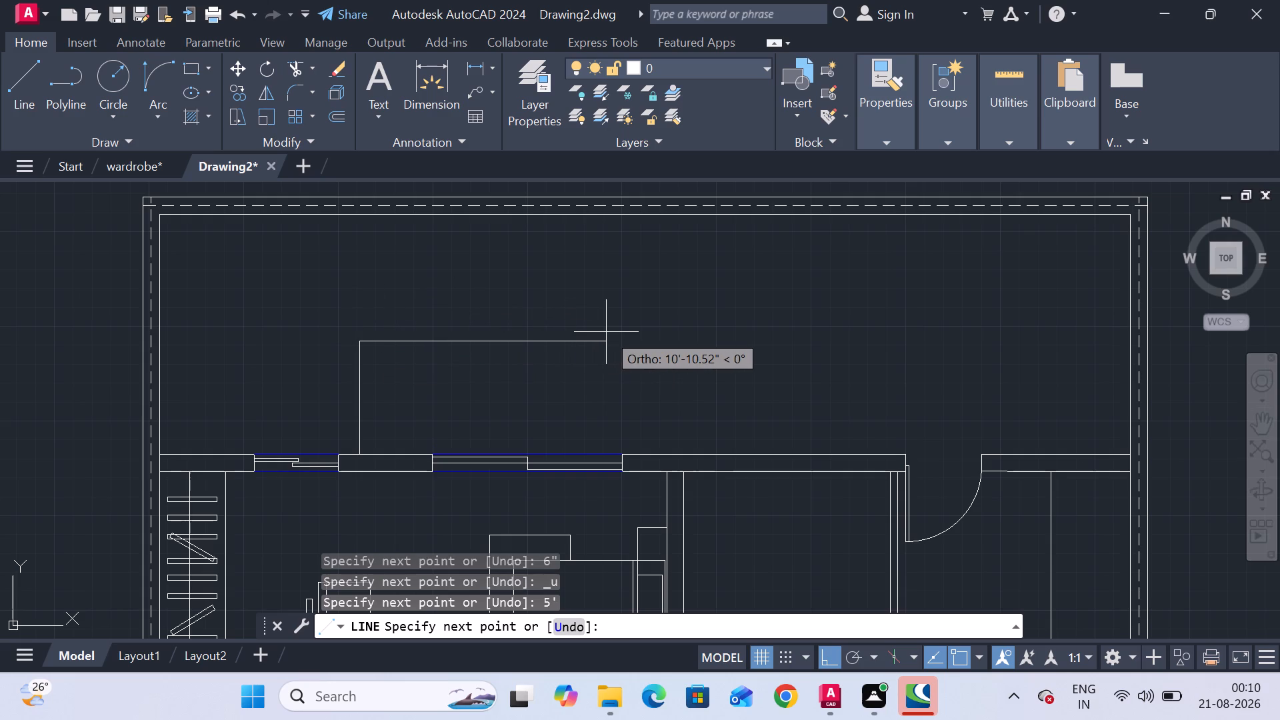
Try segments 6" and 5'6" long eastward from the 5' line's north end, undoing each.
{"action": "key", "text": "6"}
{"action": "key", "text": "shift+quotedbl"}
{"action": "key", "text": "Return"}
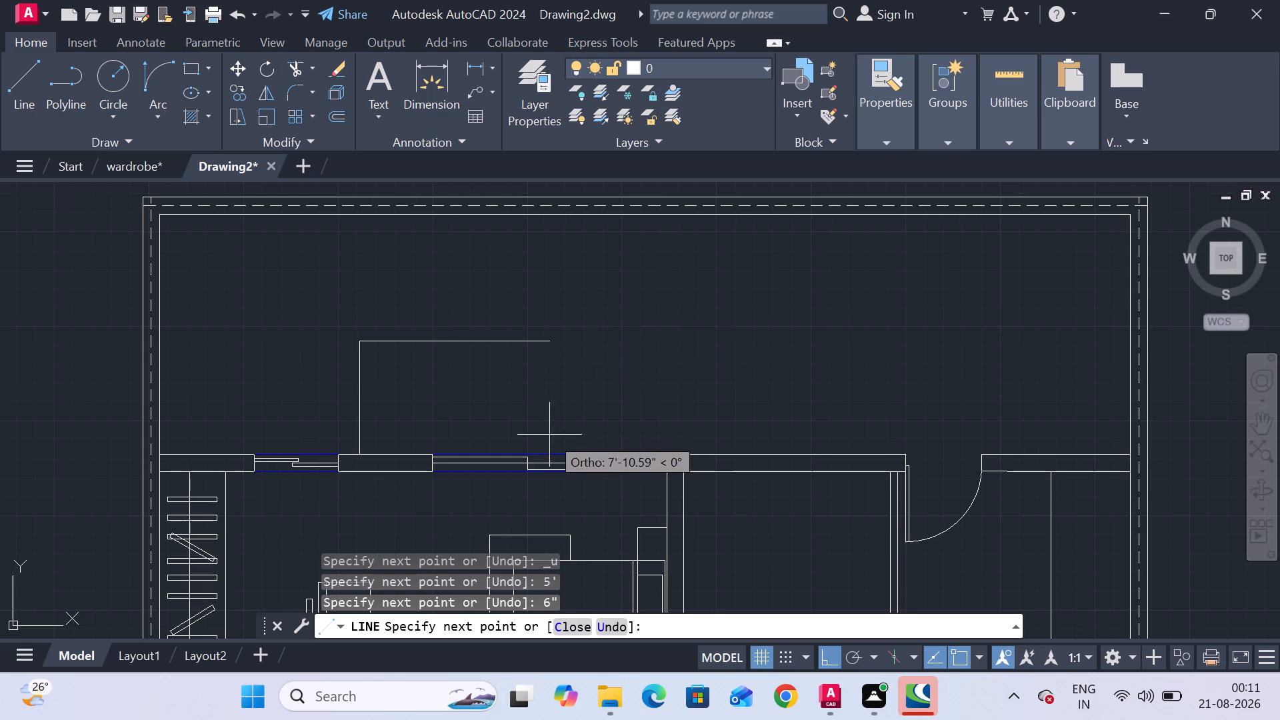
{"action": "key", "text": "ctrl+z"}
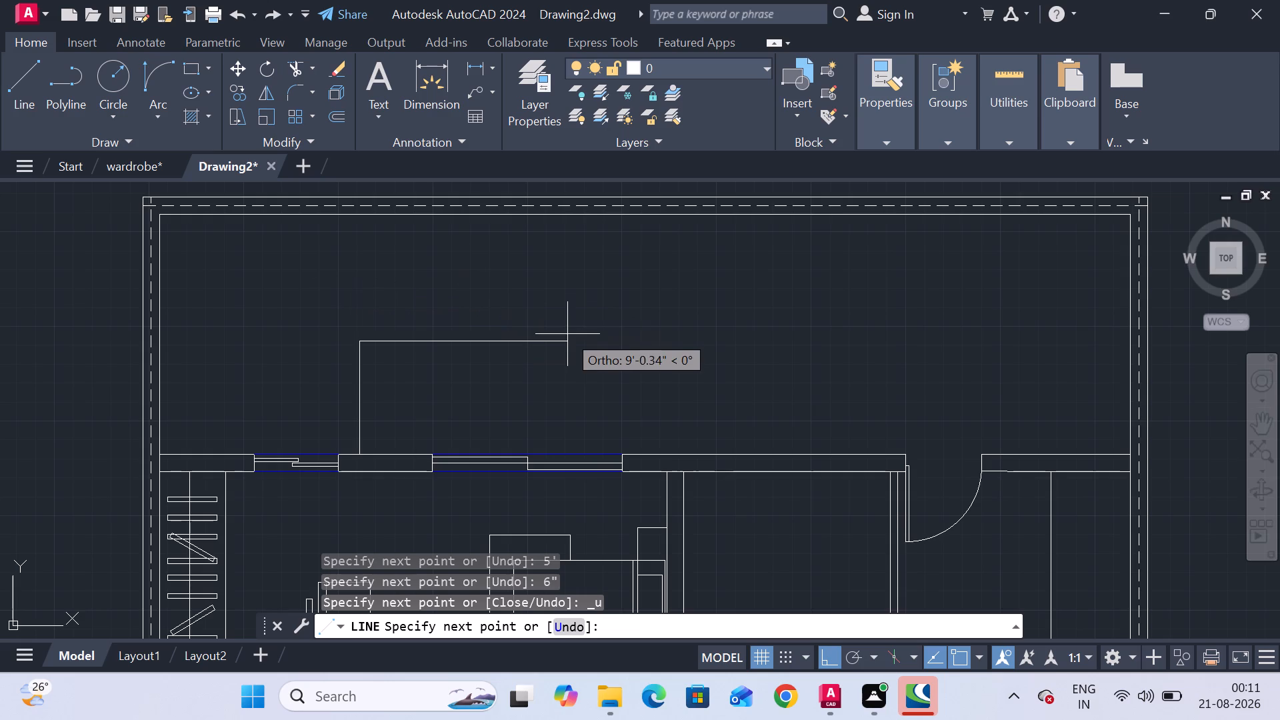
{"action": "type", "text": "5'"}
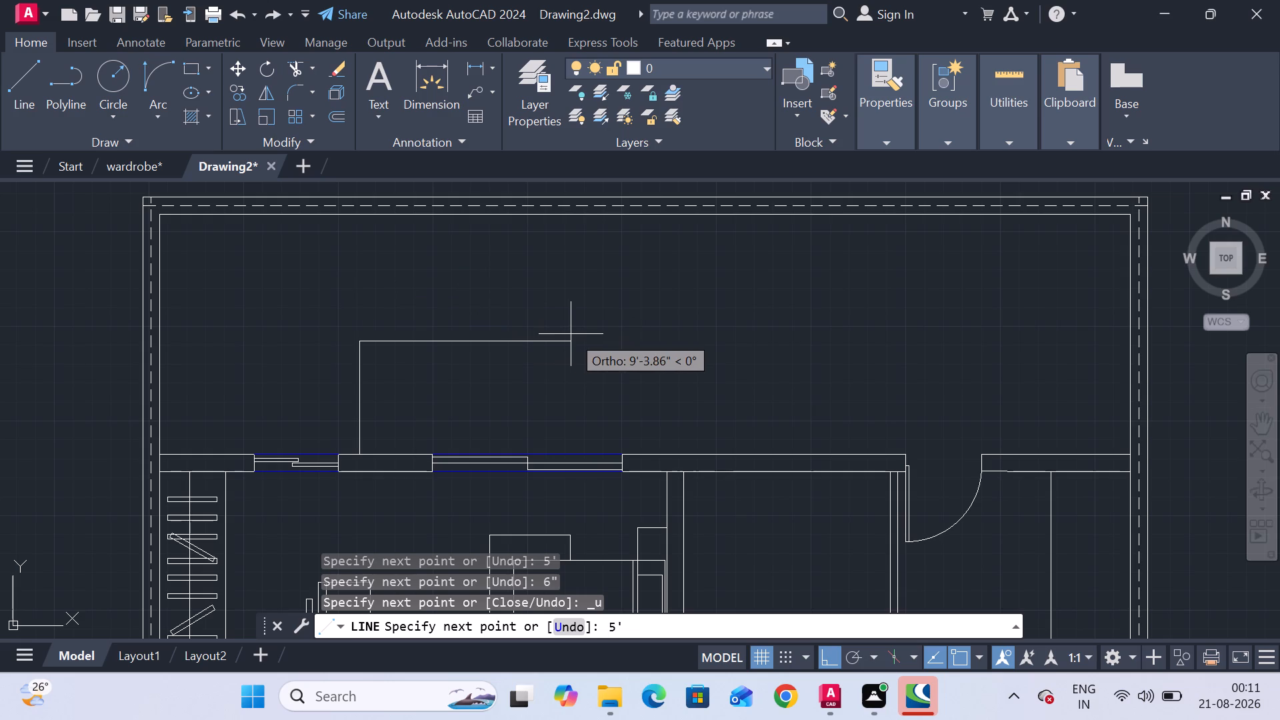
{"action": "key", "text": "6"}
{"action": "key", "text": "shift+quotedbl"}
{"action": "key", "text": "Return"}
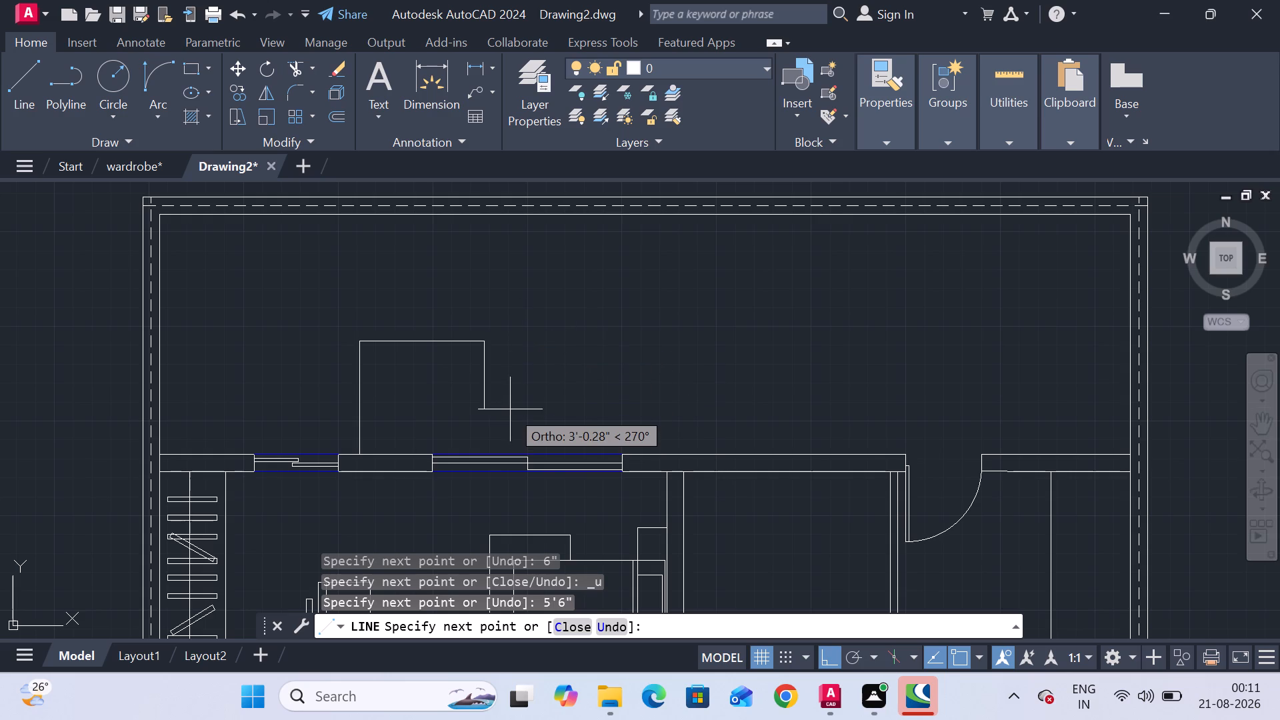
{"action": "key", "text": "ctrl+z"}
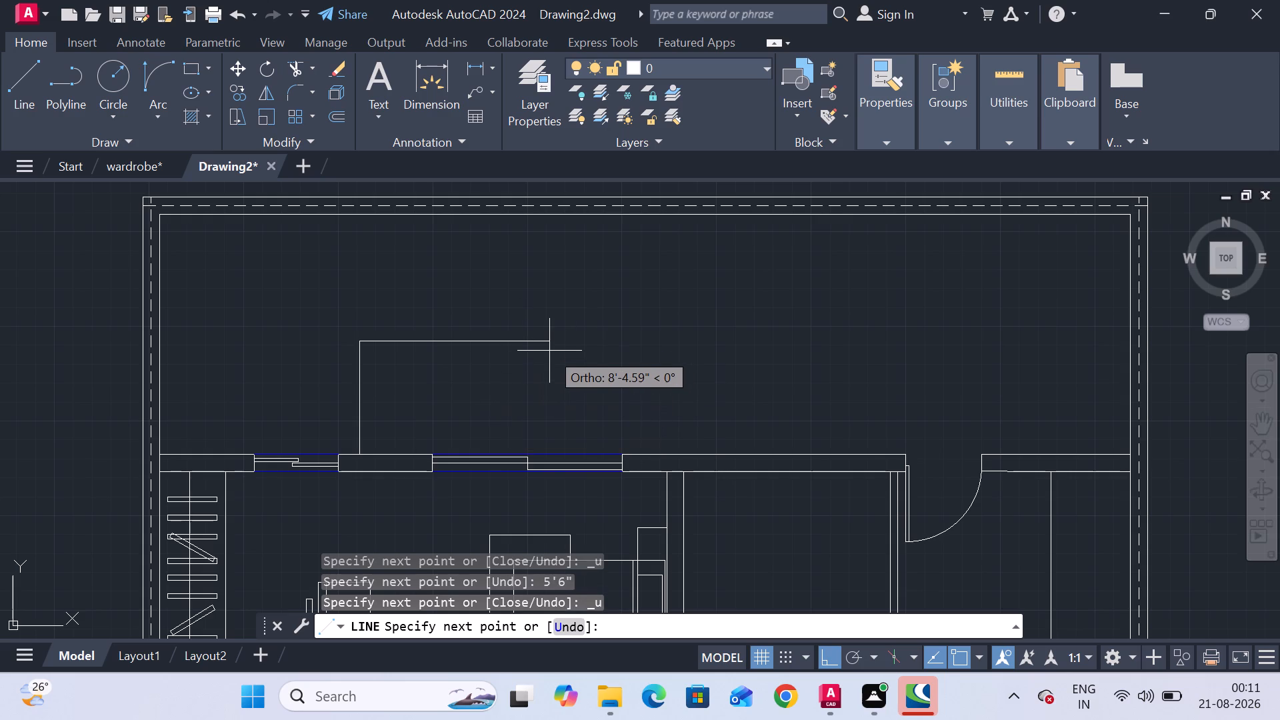
Continue the outline about 14'-4" east and back south to the rear wall, in line with the bedroom's east wall.
{"action": "left_click", "coordinate": [684, 345]}
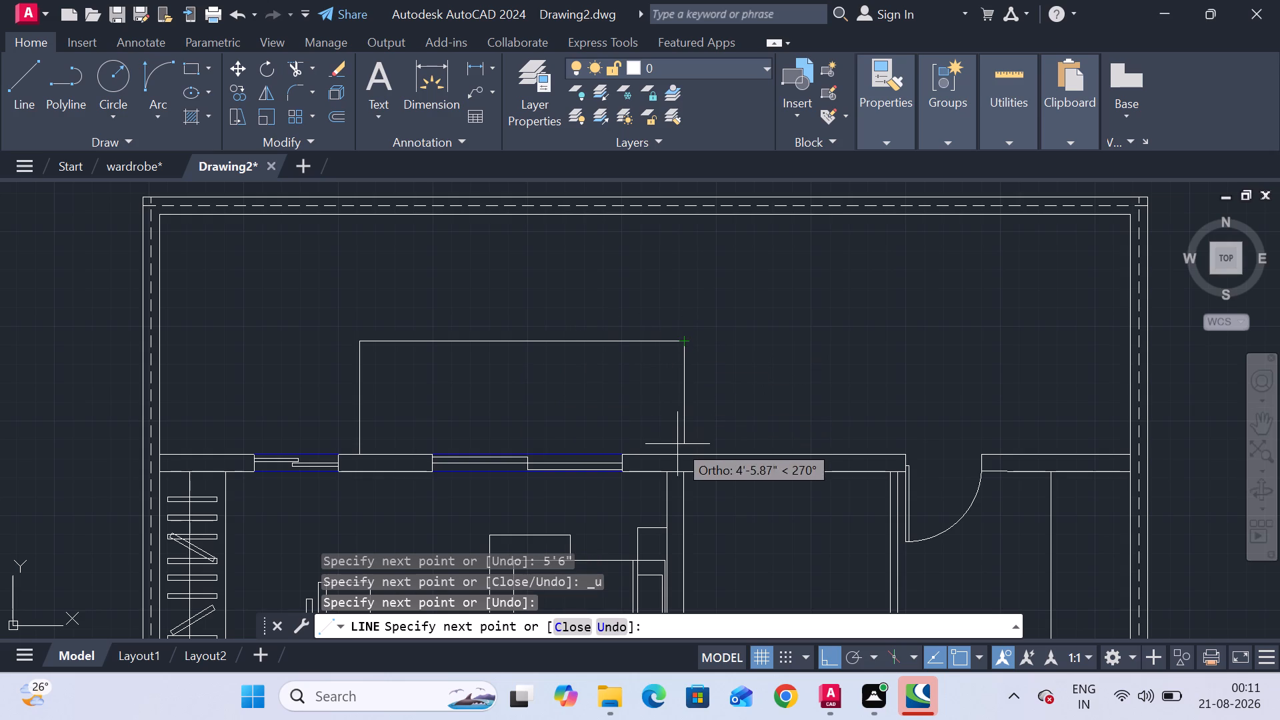
{"action": "left_click", "coordinate": [683, 449]}
{"action": "key", "text": "Escape"}
Draw a short line across the rear wall's thickness just east of the new outline's east side.
{"action": "scroll", "coordinate": [698, 392], "scroll_direction": "down", "scroll_amount": 1}
{"action": "middle_click_drag", "start_coordinate": [698, 392], "coordinate": [516, 392]}
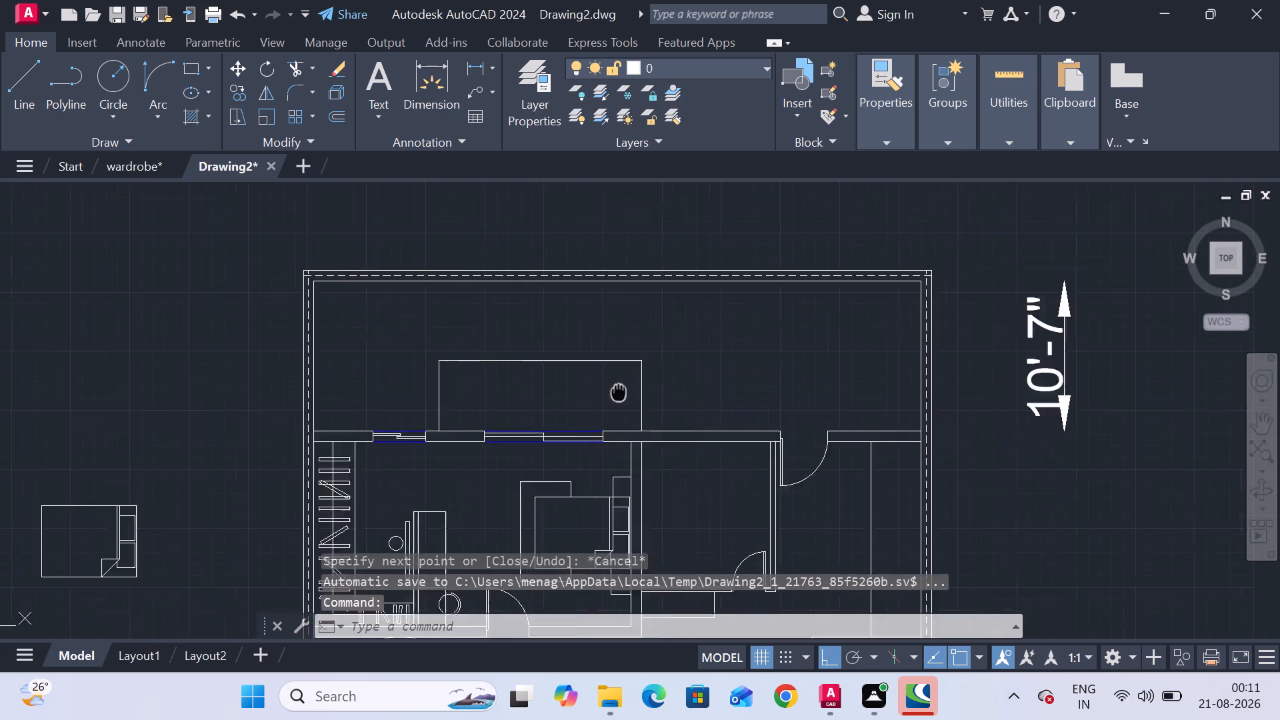
{"action": "middle_click_drag", "start_coordinate": [516, 392], "coordinate": [389, 392]}
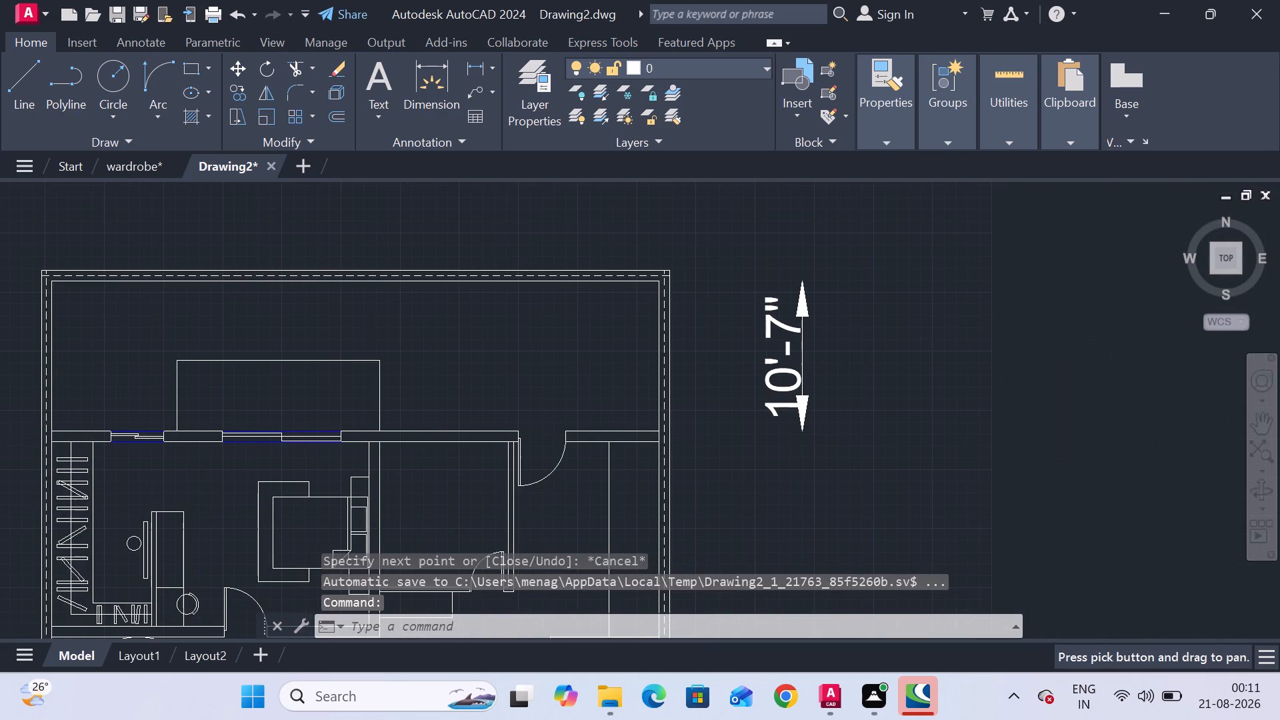
{"action": "scroll", "coordinate": [433, 397], "scroll_direction": "up", "scroll_amount": 1}
{"action": "scroll", "coordinate": [433, 397], "scroll_direction": "down", "scroll_amount": 1}
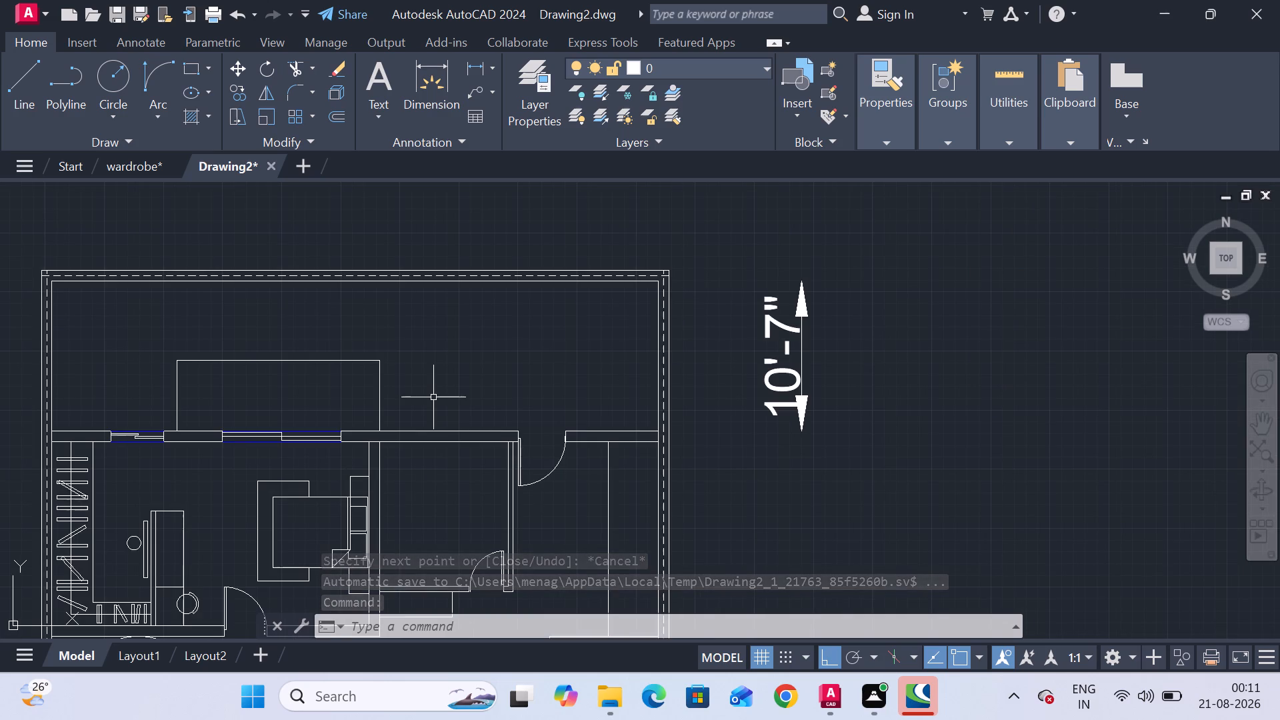
{"action": "scroll", "coordinate": [433, 397], "scroll_direction": "up", "scroll_amount": 1}
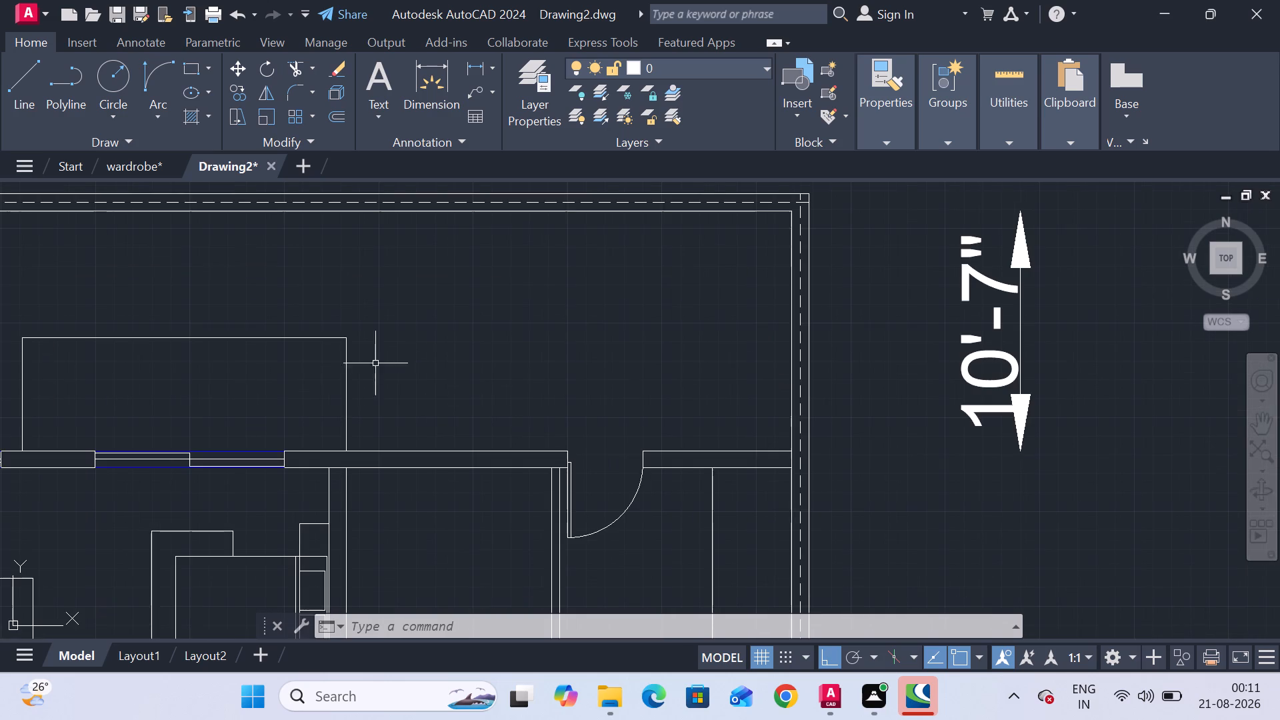
{"action": "left_click", "coordinate": [27, 113]}
{"action": "scroll", "coordinate": [469, 411], "scroll_direction": "up", "scroll_amount": 2}
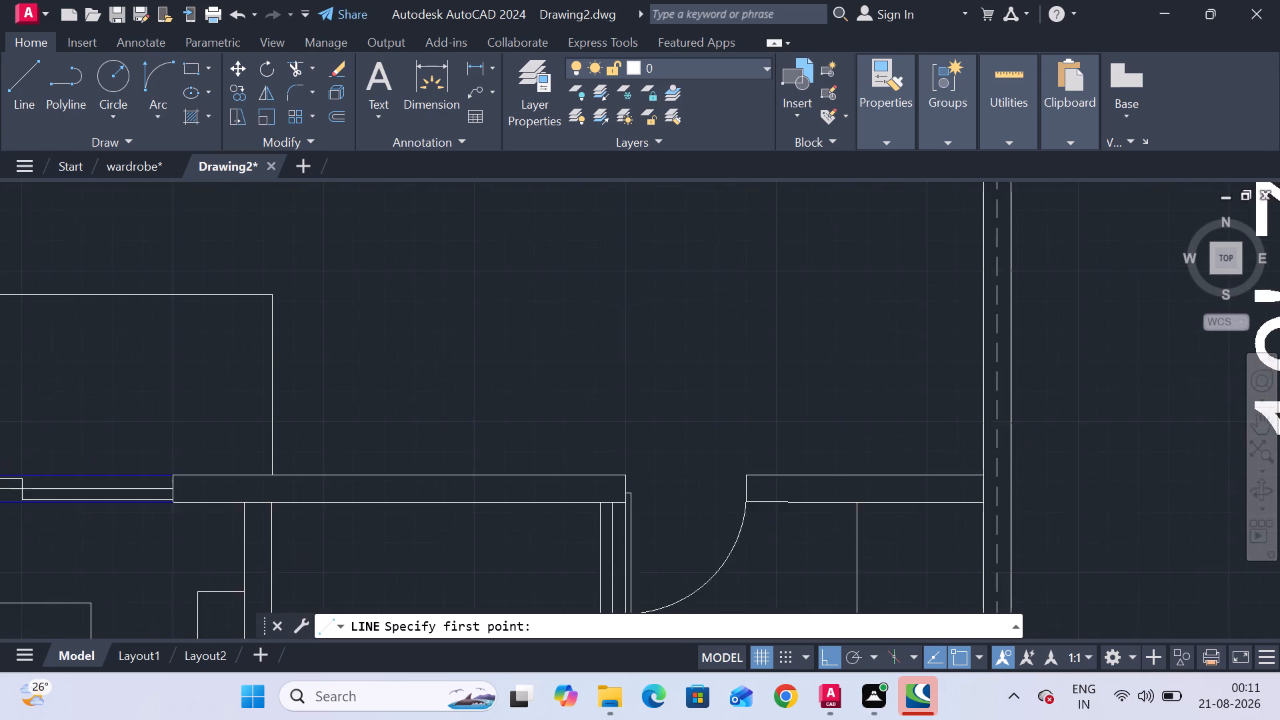
{"action": "middle_click_drag", "start_coordinate": [472, 453], "coordinate": [464, 334]}
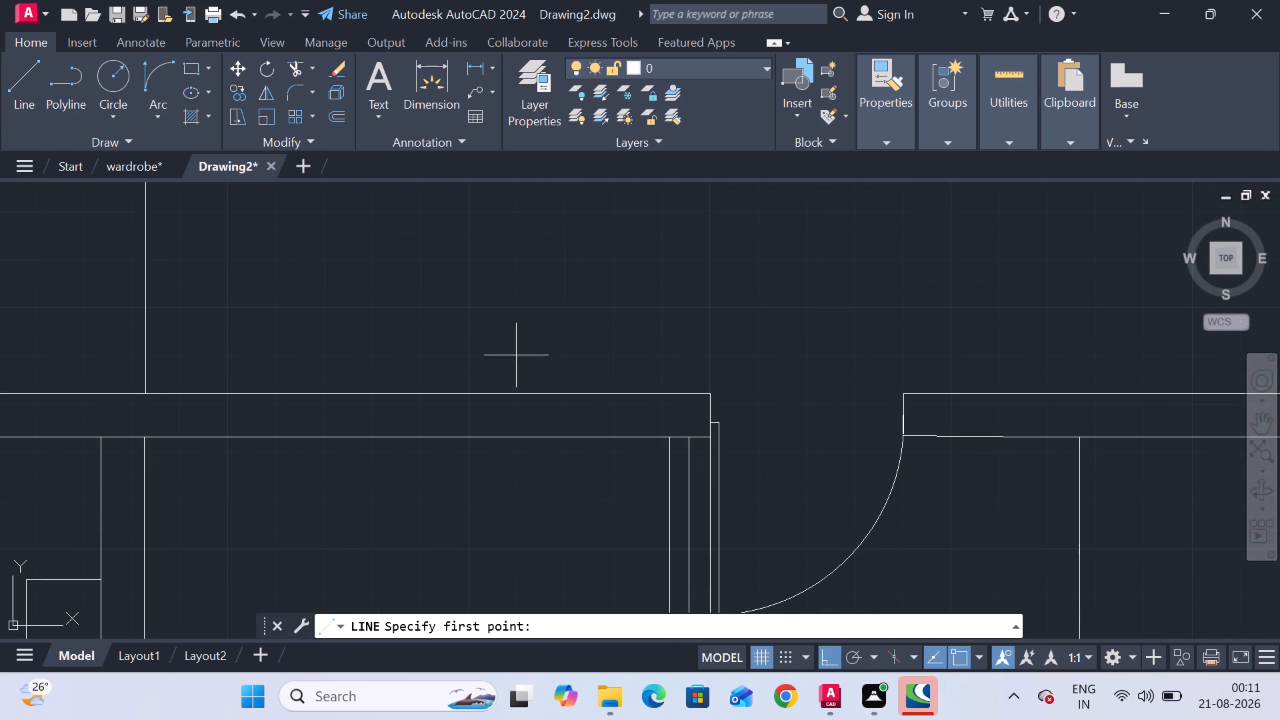
{"action": "scroll", "coordinate": [502, 378], "scroll_direction": "down", "scroll_amount": 1}
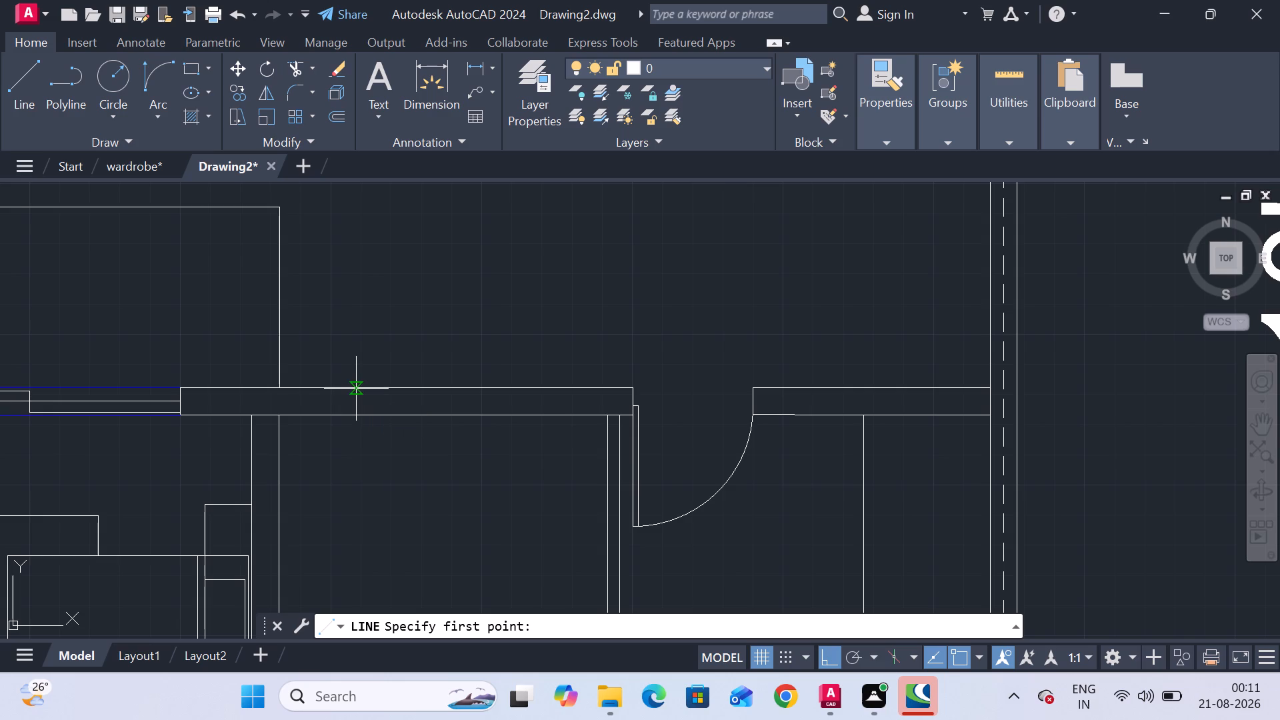
{"action": "scroll", "coordinate": [363, 413], "scroll_direction": "down", "scroll_amount": 2}
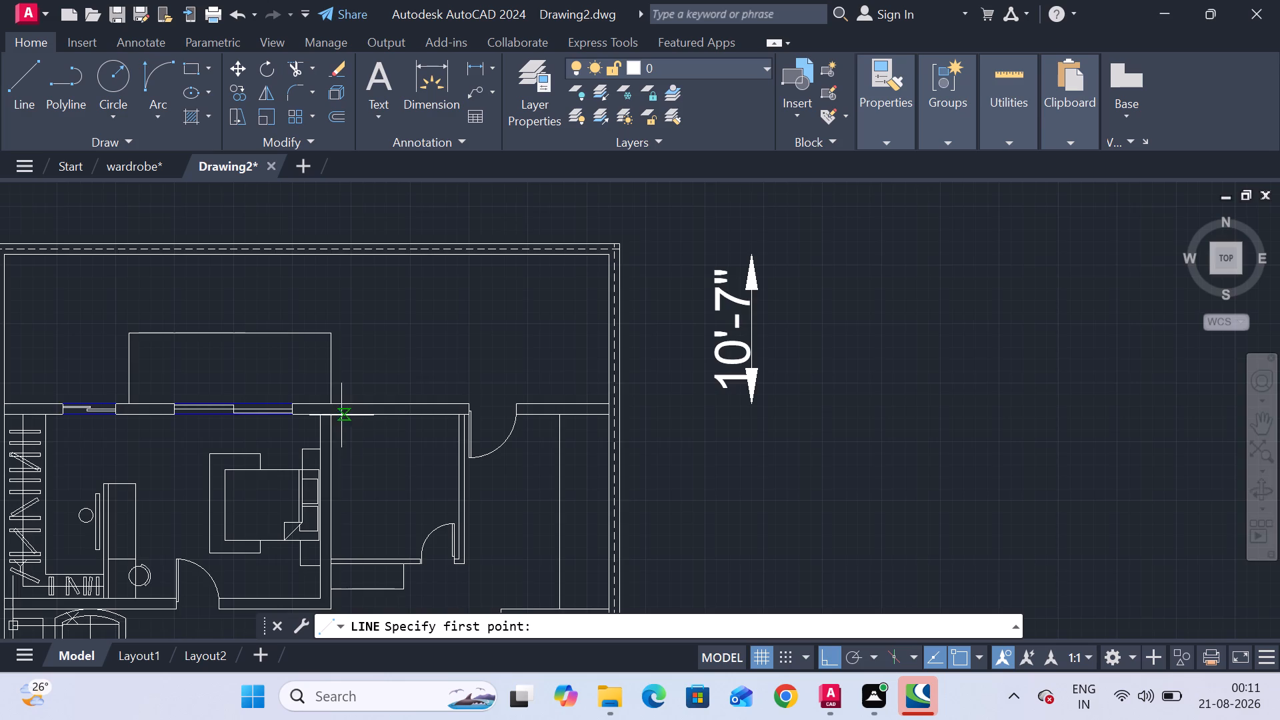
{"action": "scroll", "coordinate": [335, 413], "scroll_direction": "up", "scroll_amount": 2}
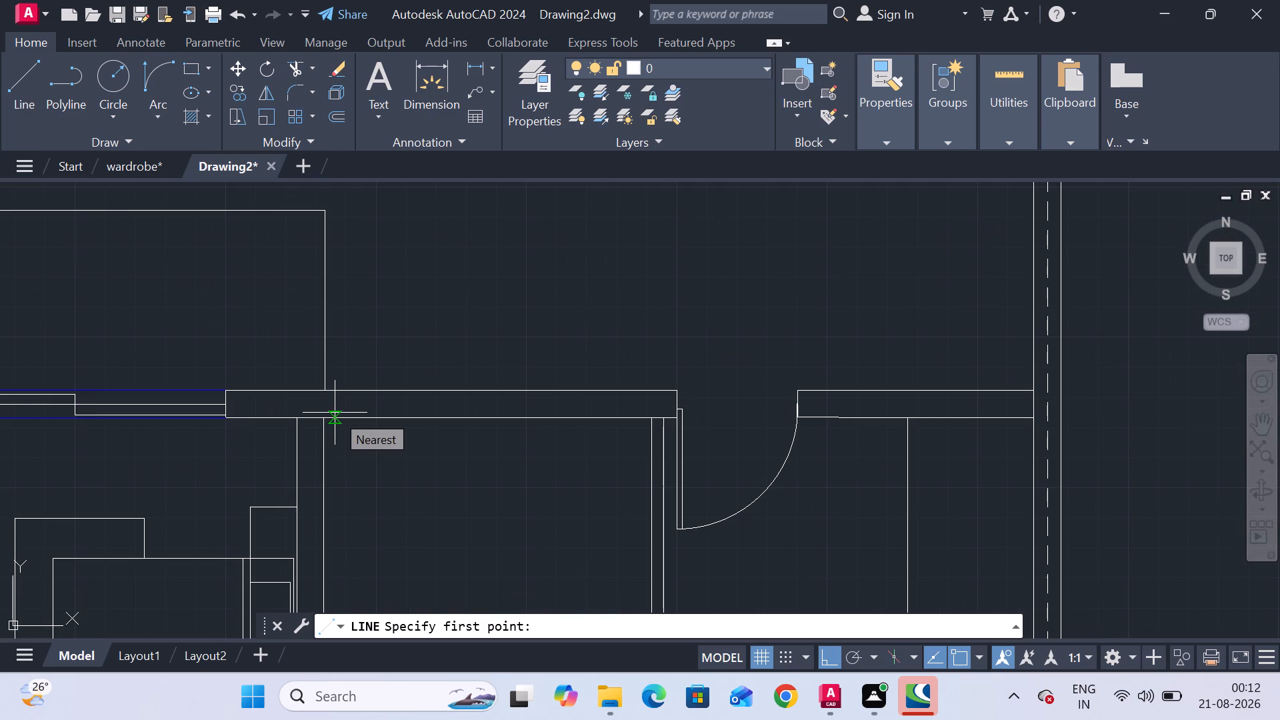
{"action": "scroll", "coordinate": [374, 371], "scroll_direction": "up", "scroll_amount": 2}
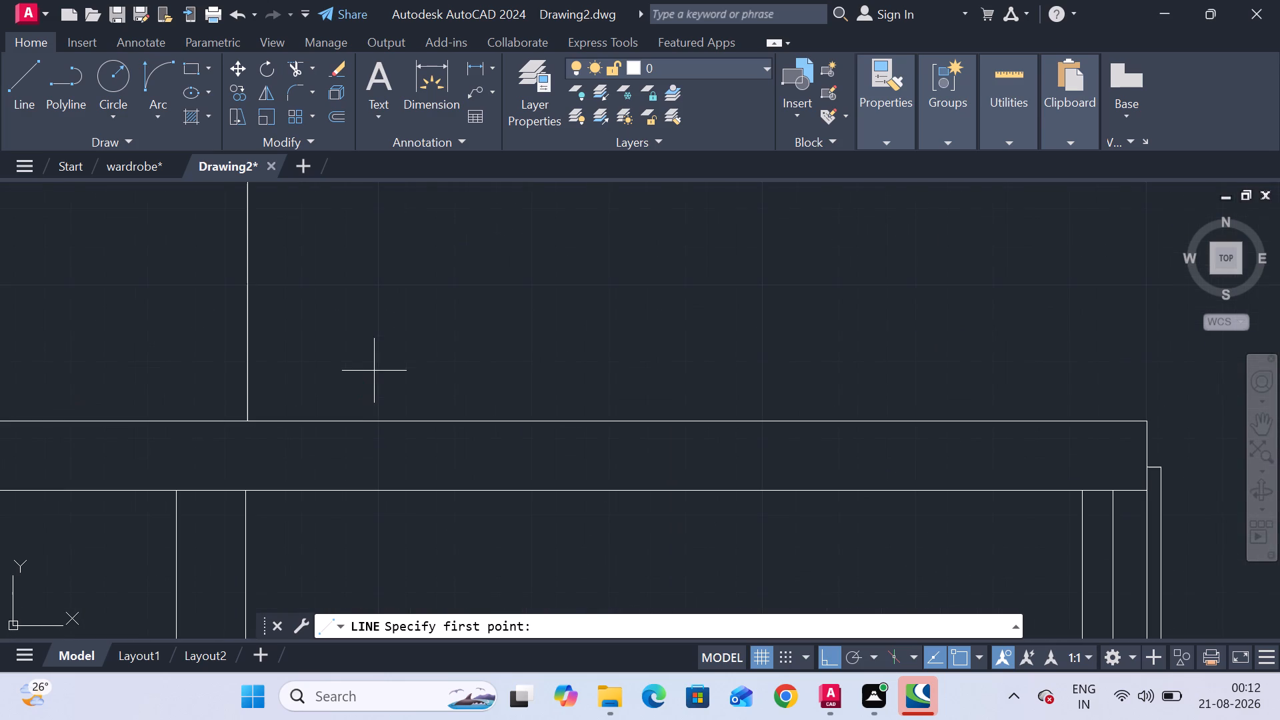
{"action": "left_click", "coordinate": [379, 420]}
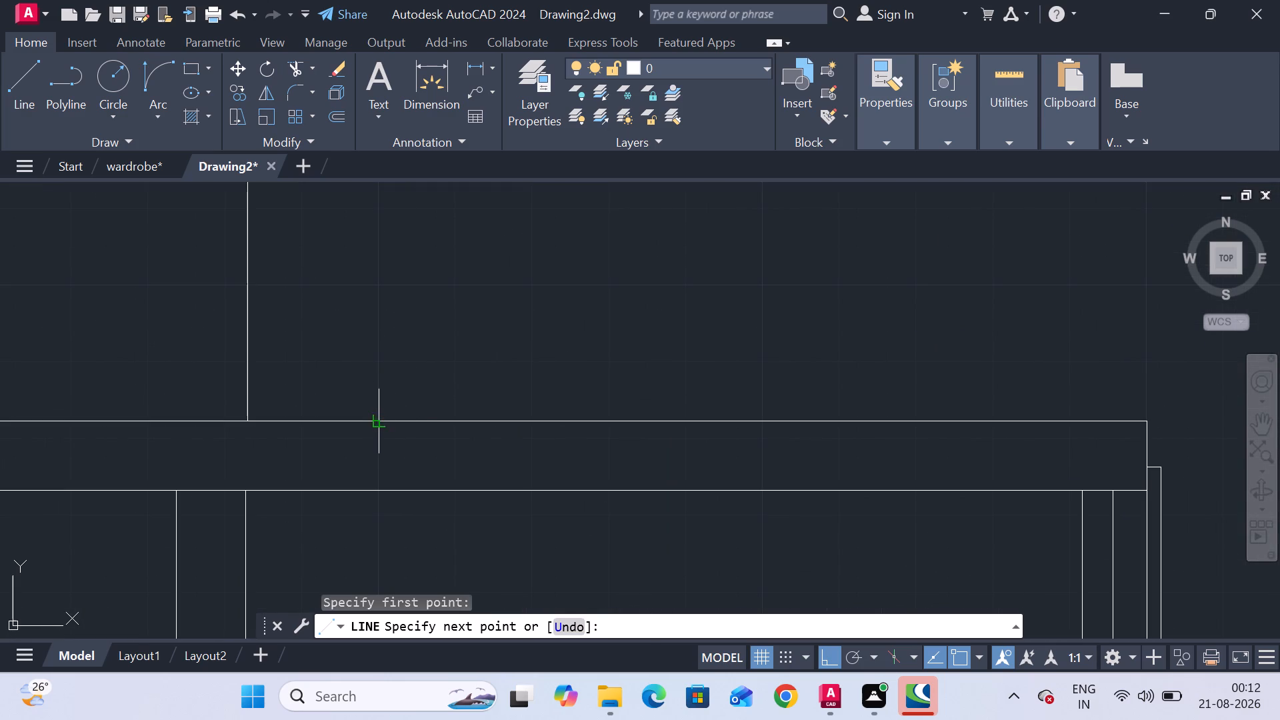
{"action": "left_click", "coordinate": [377, 485]}
{"action": "key", "text": "Escape"}
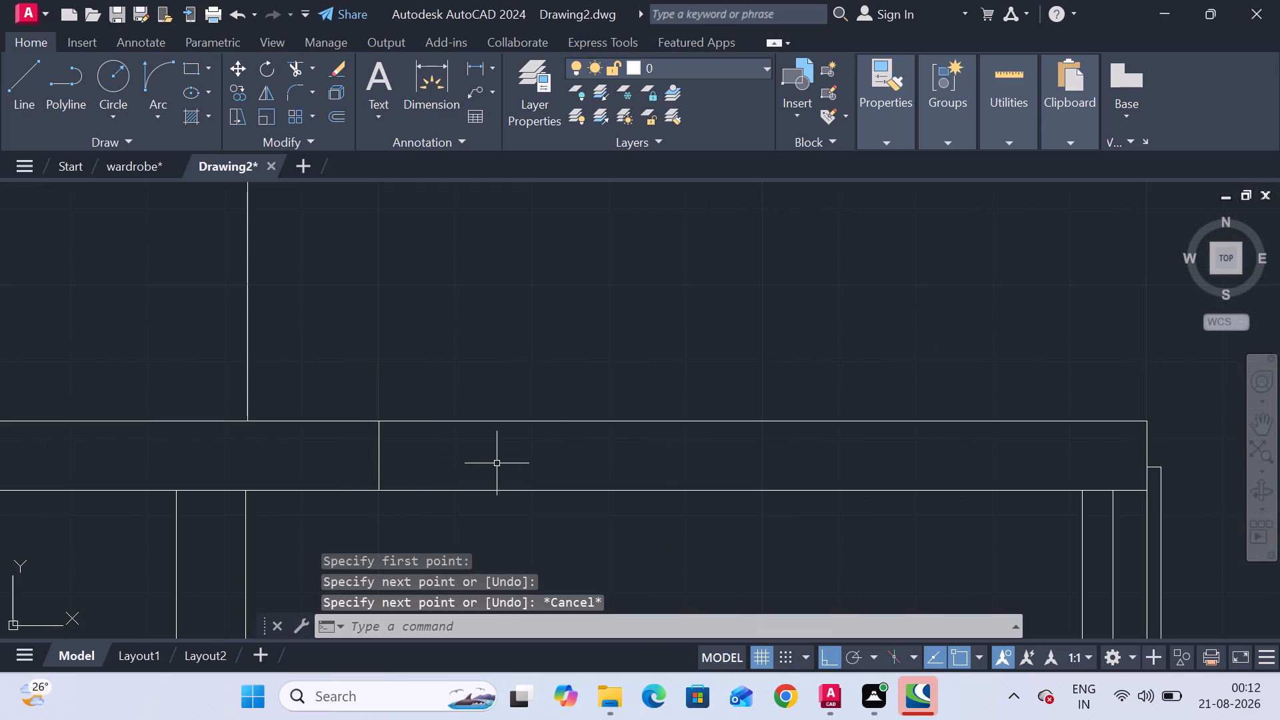
Draw two more short lines across the rear wall's thickness, spaced eastward between the first cross line and the door.
{"action": "left_click", "coordinate": [3, 94]}
{"action": "left_click", "coordinate": [13, 94]}
{"action": "scroll", "coordinate": [623, 372], "scroll_direction": "down", "scroll_amount": 1}
{"action": "middle_click_drag", "start_coordinate": [623, 372], "coordinate": [621, 369]}
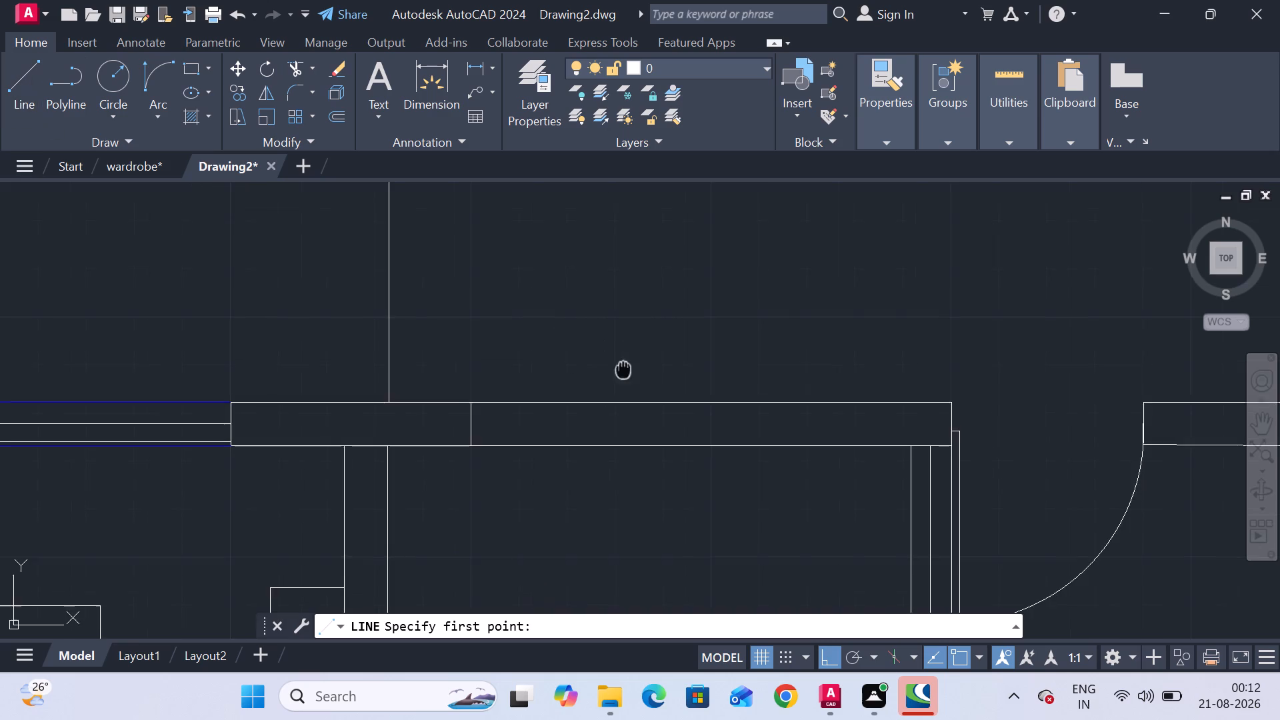
{"action": "middle_click_drag", "start_coordinate": [621, 369], "coordinate": [510, 348]}
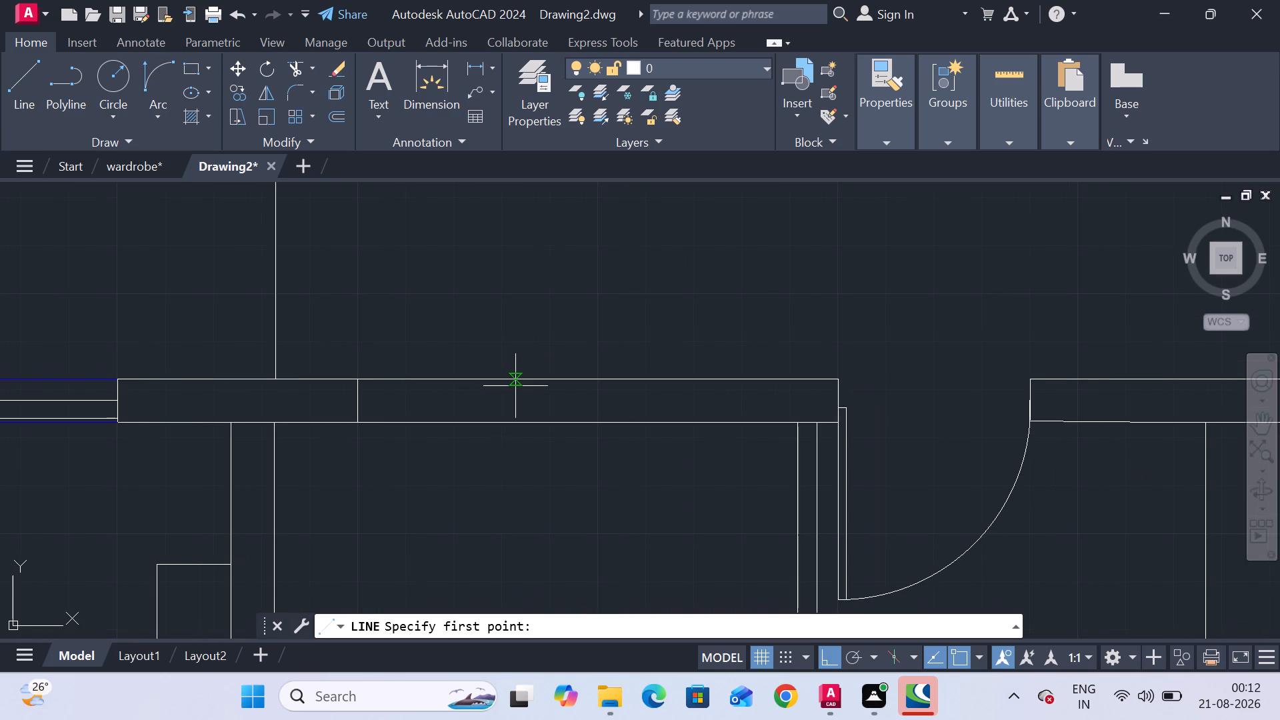
{"action": "left_click", "coordinate": [505, 378]}
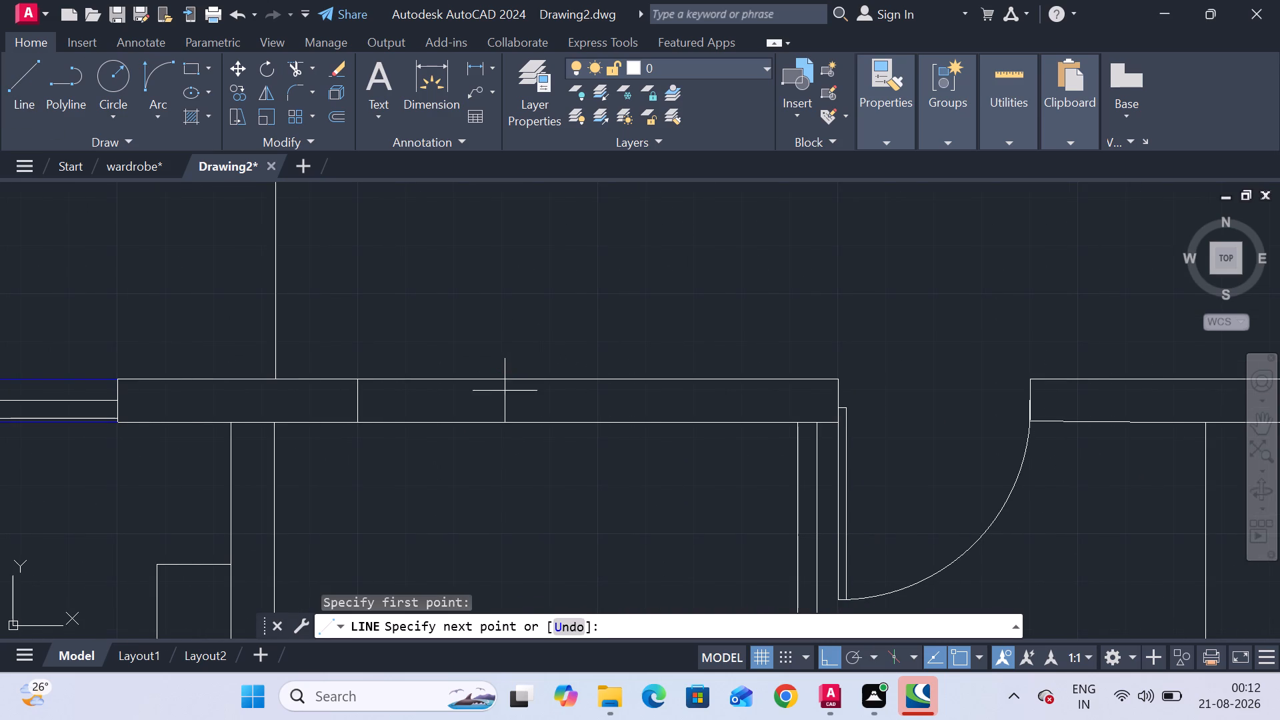
{"action": "left_click", "coordinate": [505, 421]}
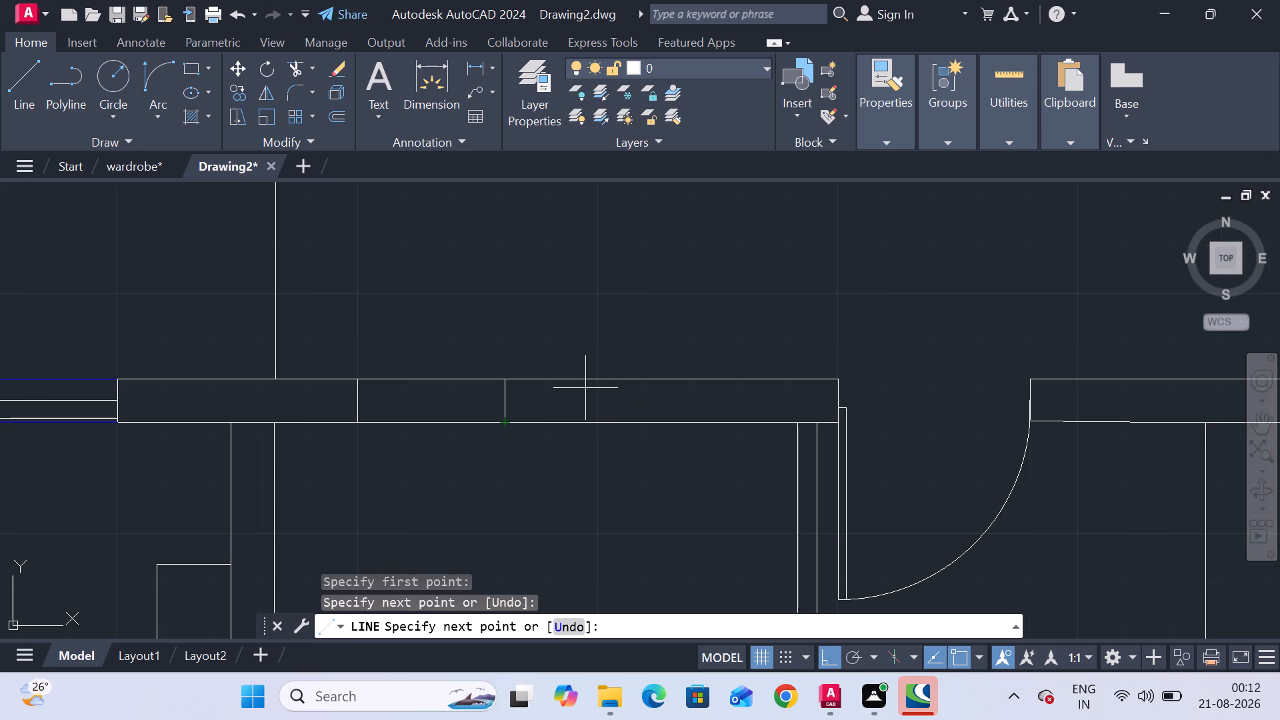
{"action": "key", "text": "Escape"}
{"action": "left_click", "coordinate": [17, 108]}
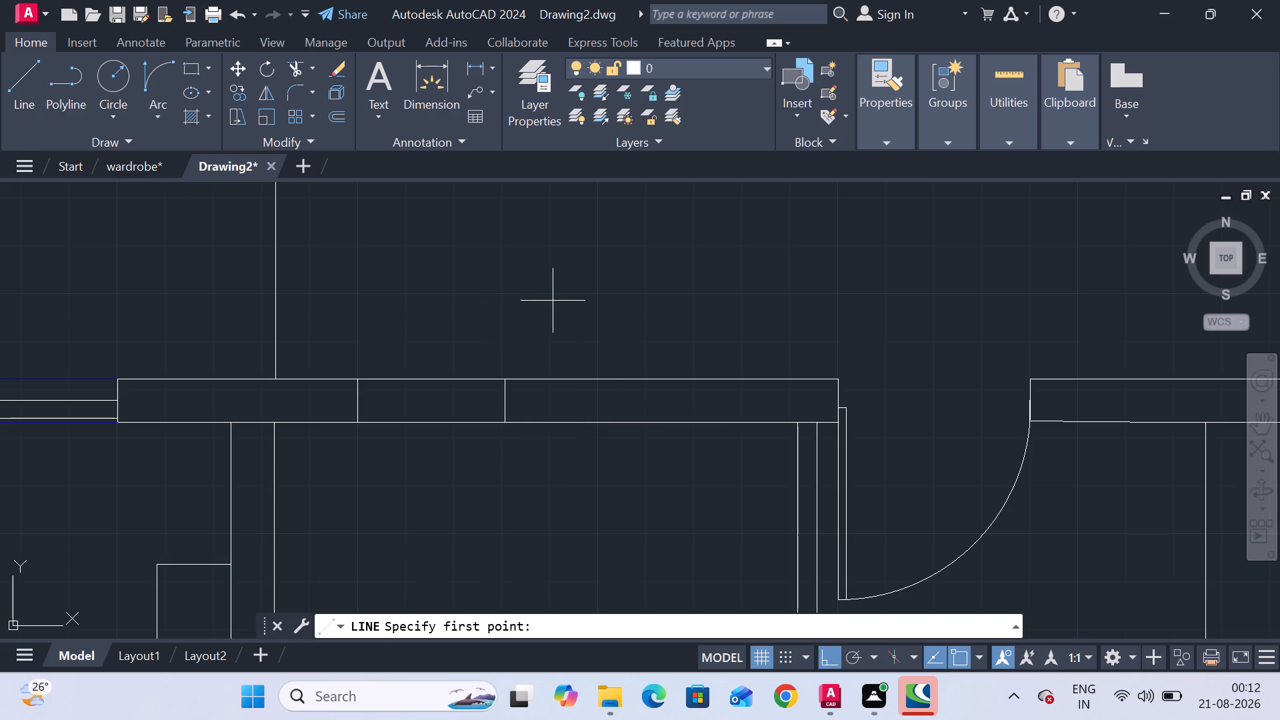
{"action": "left_click", "coordinate": [595, 379]}
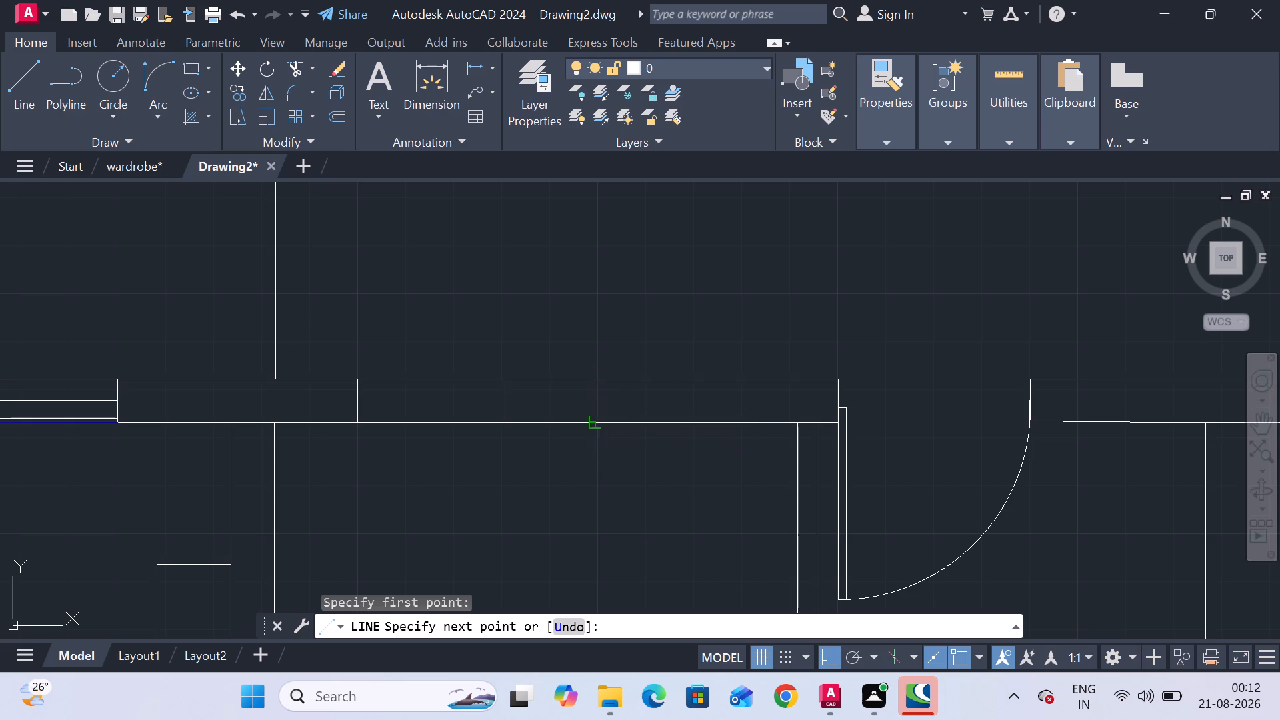
{"action": "left_click", "coordinate": [599, 419]}
{"action": "key", "text": "Escape"}
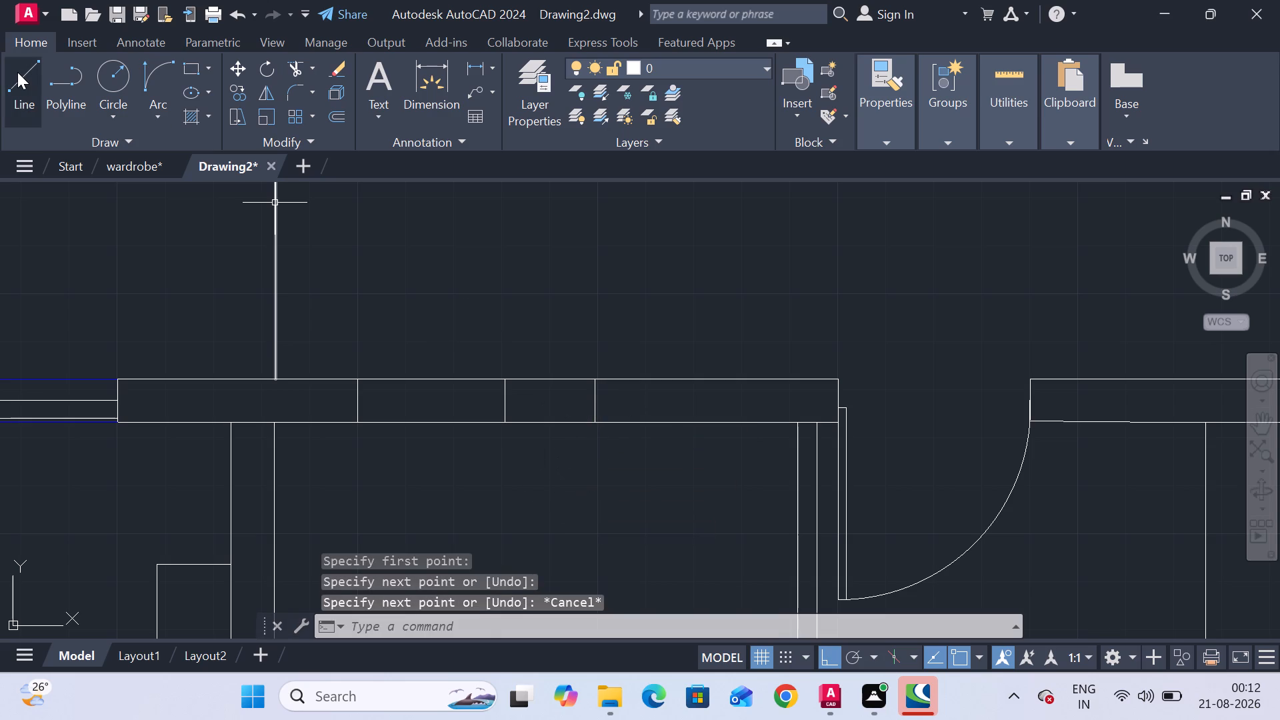
Draw a fourth short line across the rear wall's thickness, between the third cross line and the door.
{"action": "left_click", "coordinate": [17, 72]}
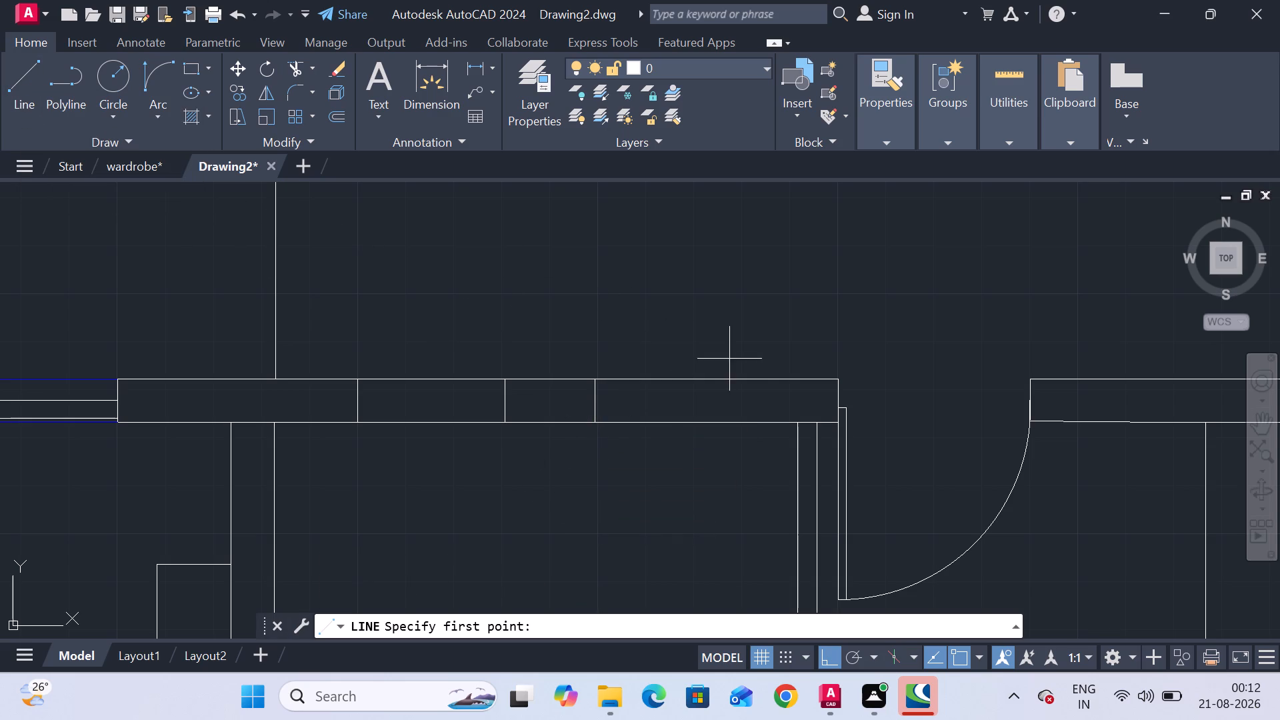
{"action": "left_click", "coordinate": [745, 383]}
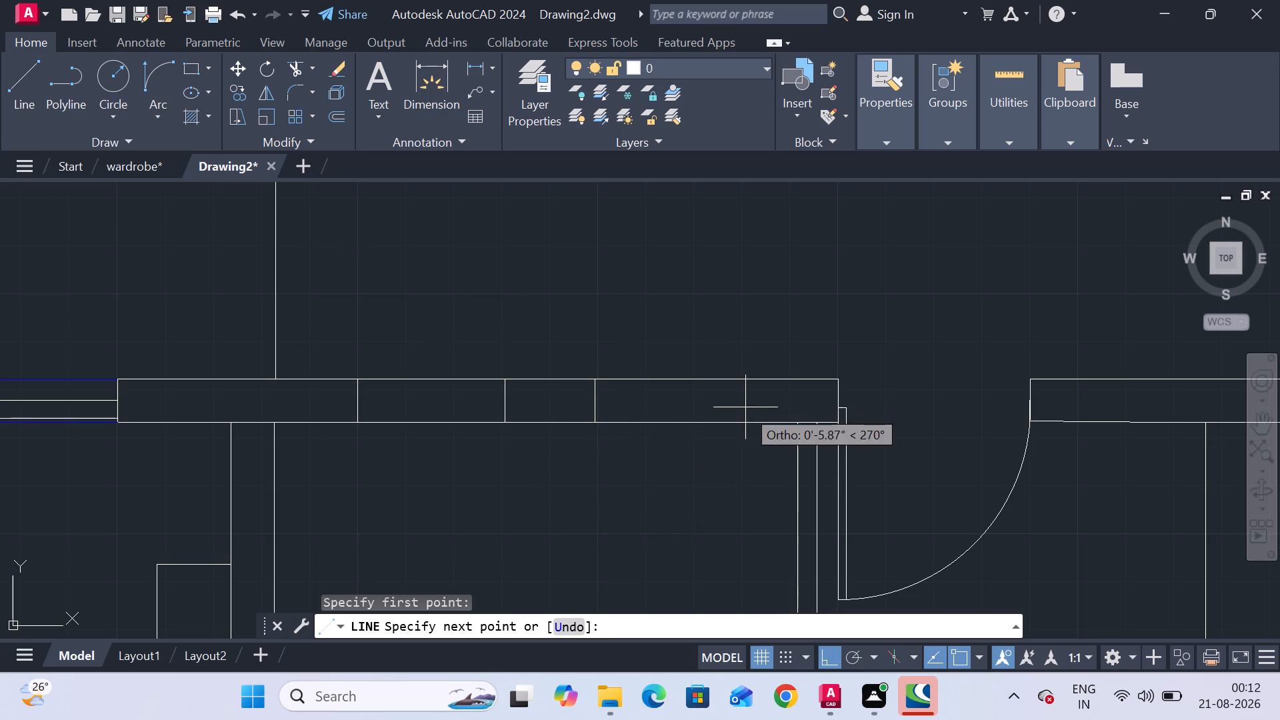
{"action": "left_click", "coordinate": [745, 421]}
{"action": "key", "text": "Escape"}
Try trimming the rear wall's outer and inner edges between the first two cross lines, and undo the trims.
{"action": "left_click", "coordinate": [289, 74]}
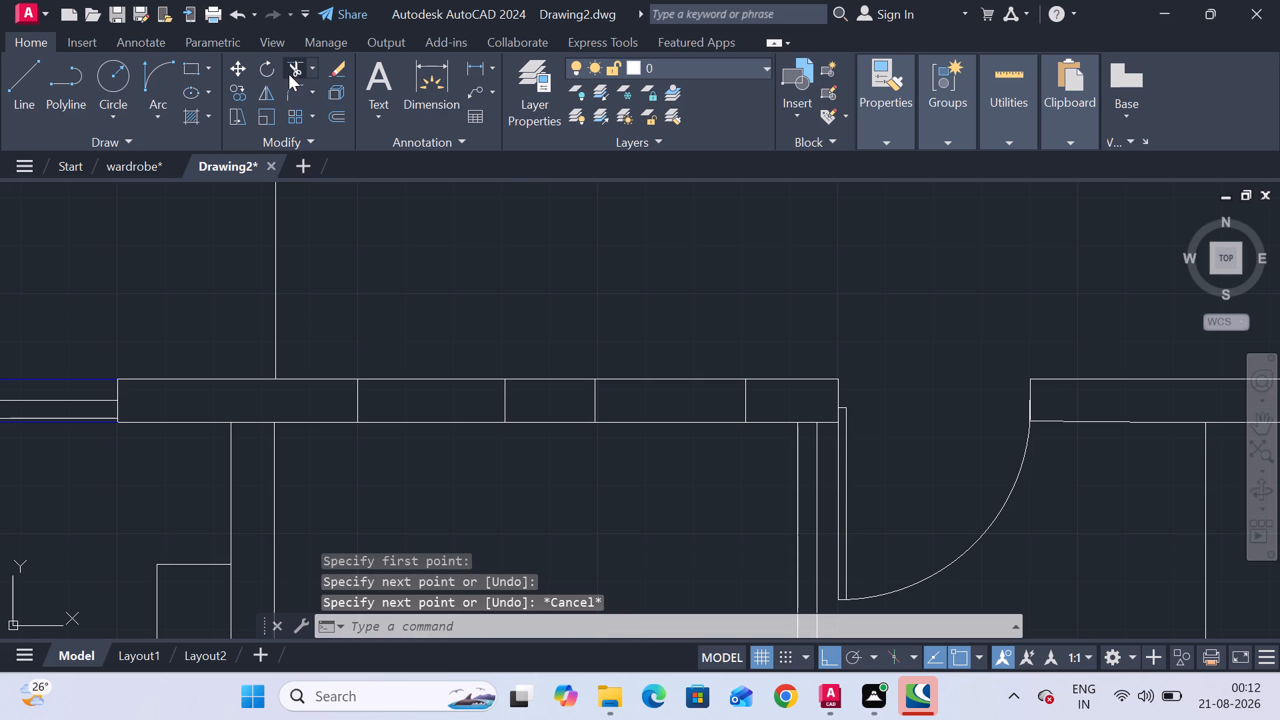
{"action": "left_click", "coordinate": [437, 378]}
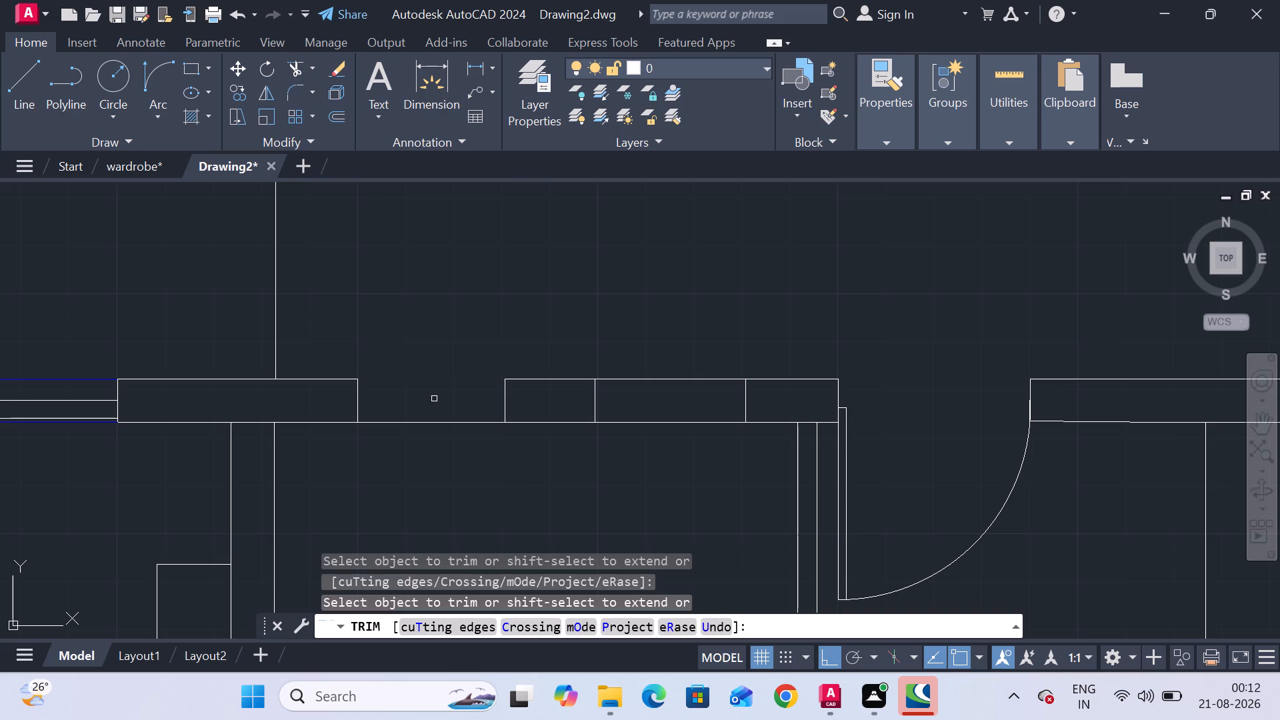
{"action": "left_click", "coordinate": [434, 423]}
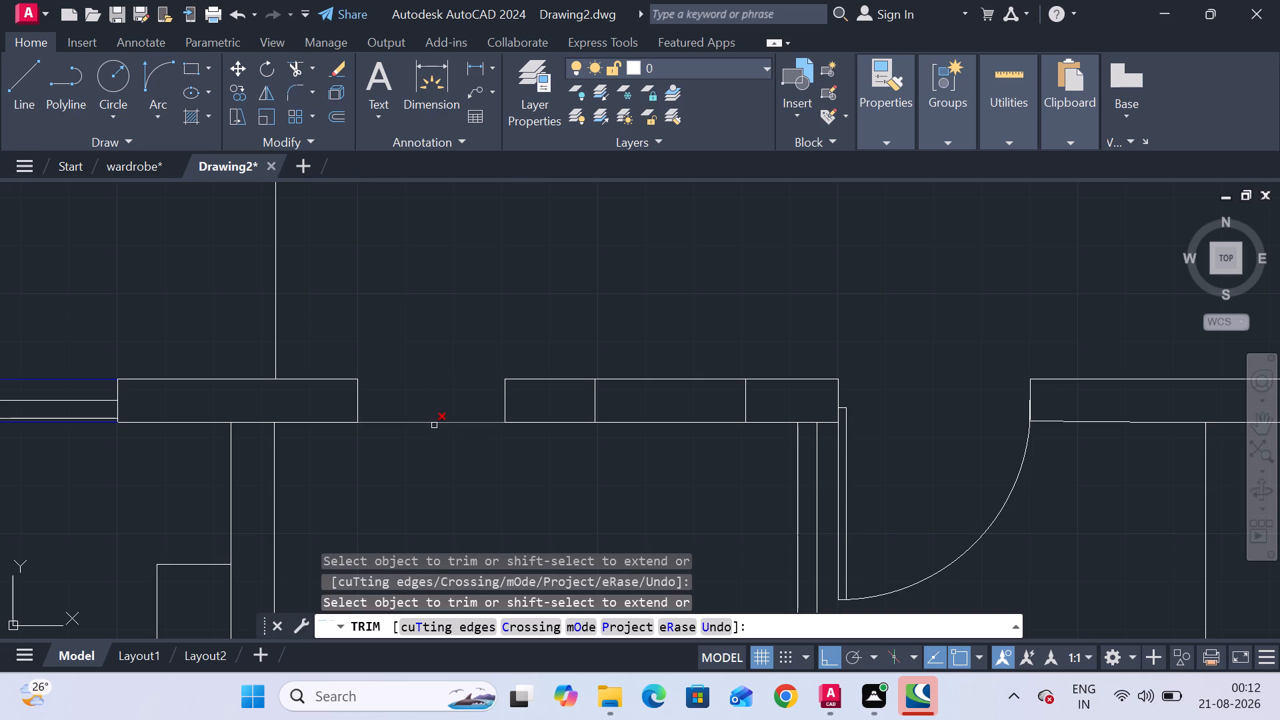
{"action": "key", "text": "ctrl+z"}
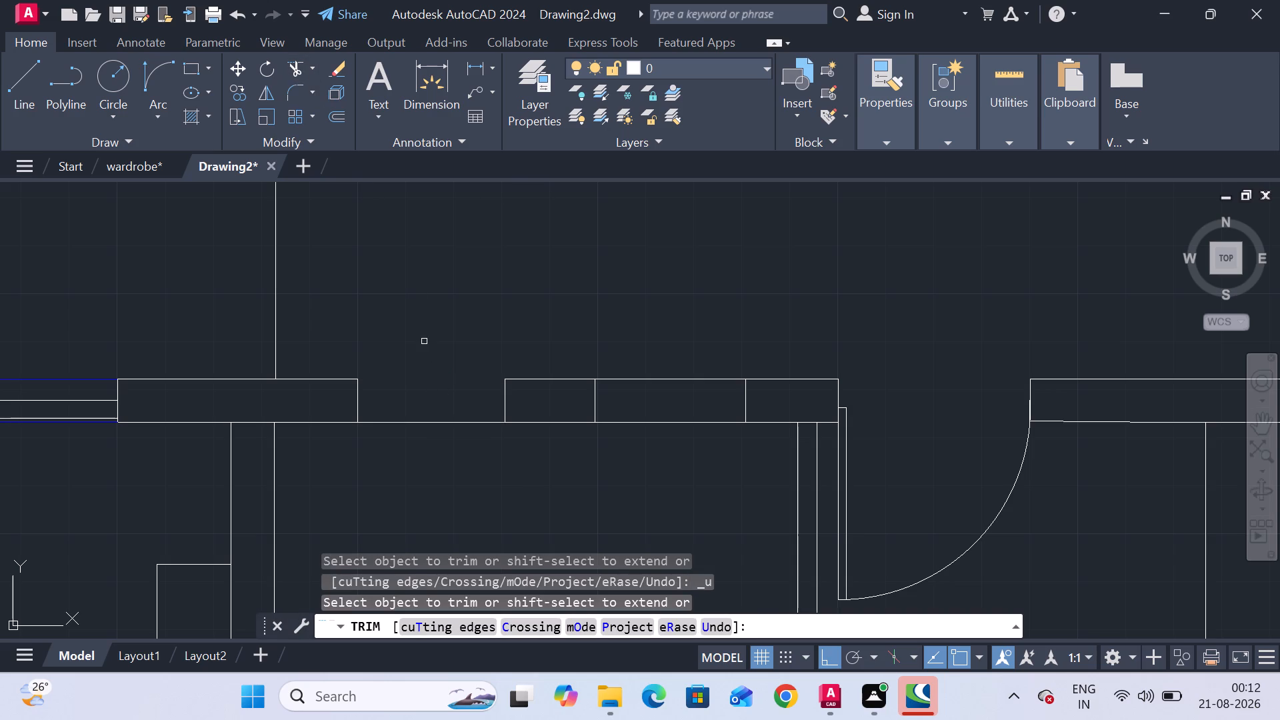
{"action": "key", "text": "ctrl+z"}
Draw a centre line along the wall between the first two cross lines, with a divider across the wall's thickness near its middle.
{"action": "left_click", "coordinate": [23, 71]}
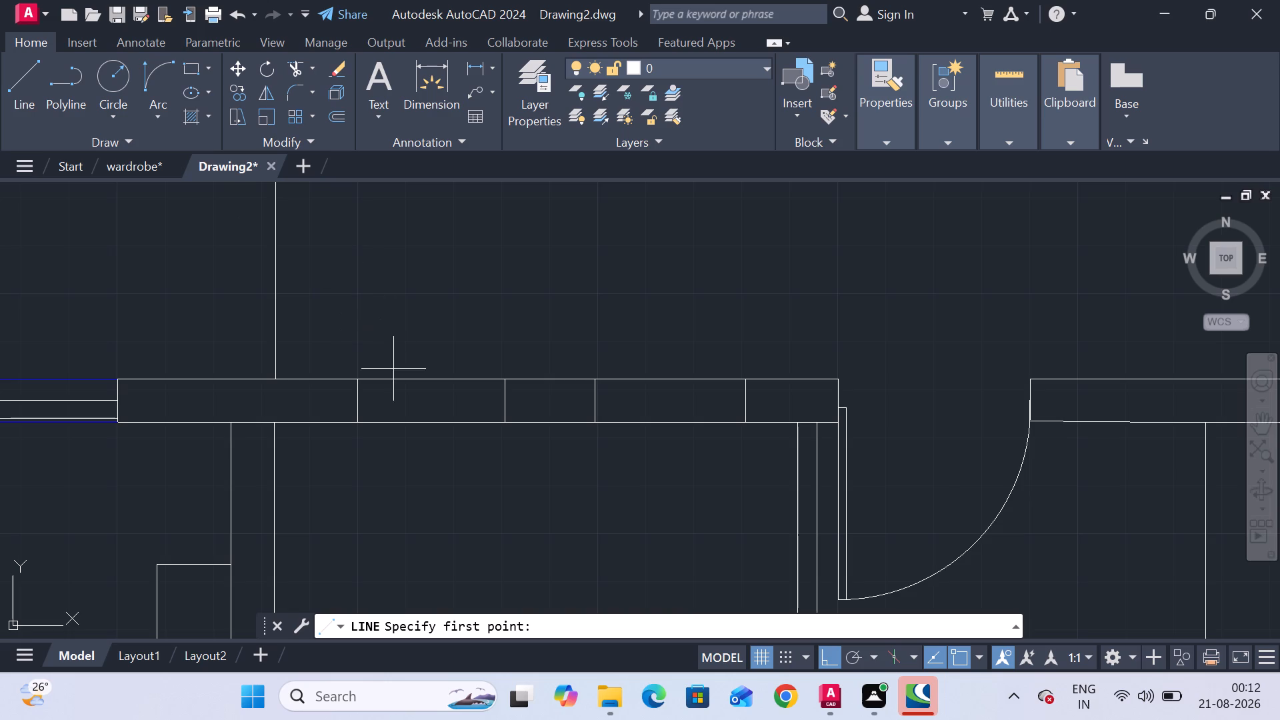
{"action": "scroll", "coordinate": [393, 369], "scroll_direction": "up", "scroll_amount": 1}
{"action": "left_click", "coordinate": [339, 418]}
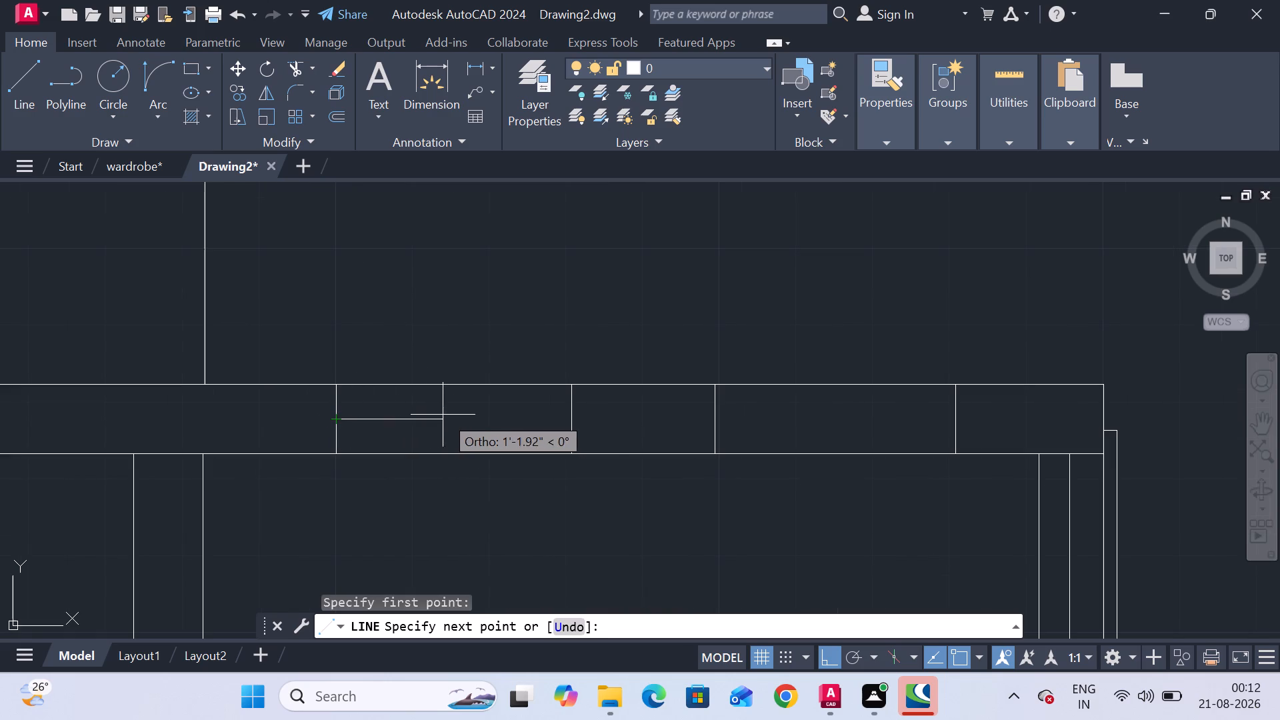
{"action": "left_click", "coordinate": [457, 419]}
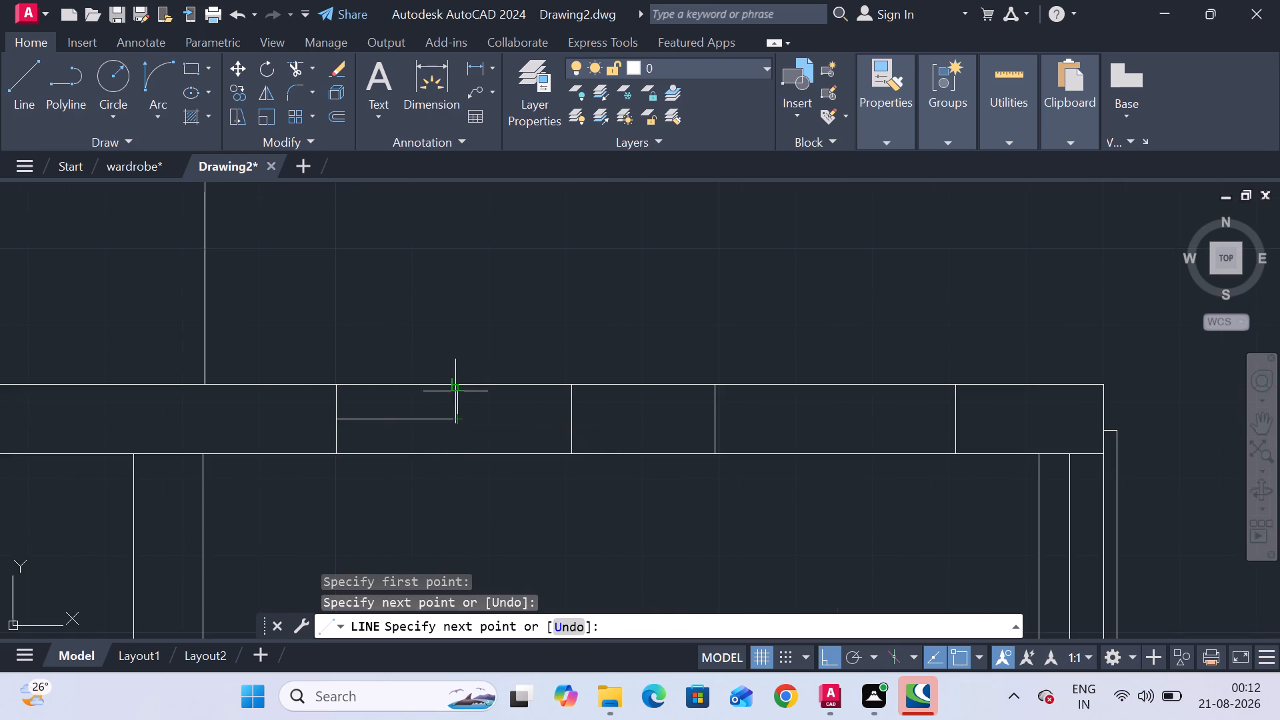
{"action": "left_click", "coordinate": [455, 385]}
{"action": "left_click", "coordinate": [455, 414]}
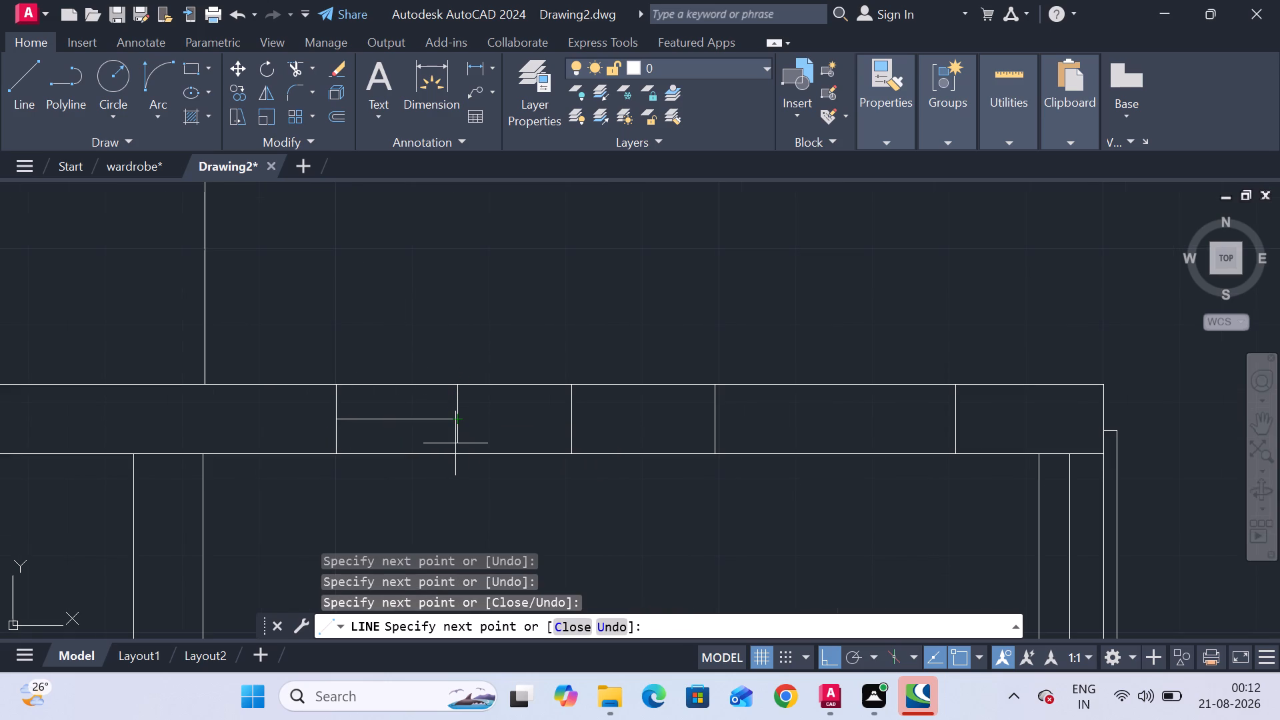
{"action": "left_click", "coordinate": [455, 451]}
{"action": "left_click", "coordinate": [457, 419]}
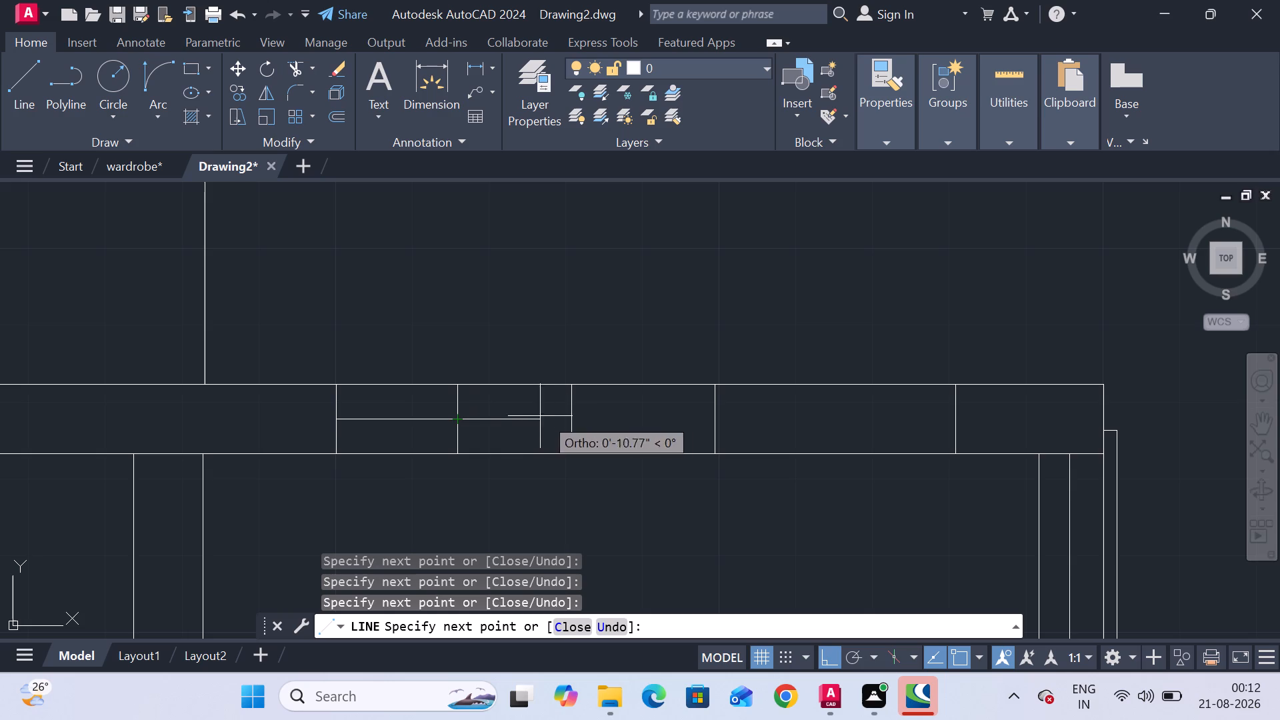
{"action": "left_click", "coordinate": [567, 419]}
{"action": "key", "text": "Escape"}
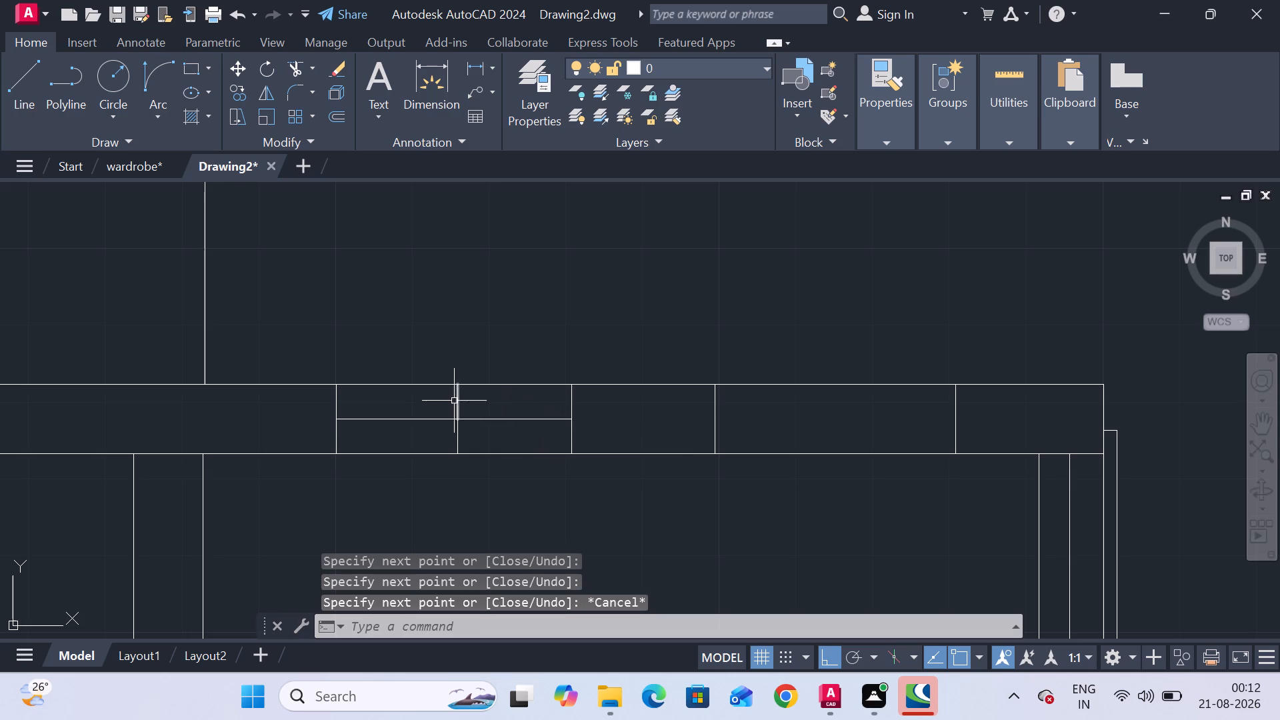
Draw a line along the wall's north edge over the opening's west half and move it south, partway to the centre line.
{"action": "scroll", "coordinate": [429, 384], "scroll_direction": "up", "scroll_amount": 2}
{"action": "scroll", "coordinate": [429, 387], "scroll_direction": "down", "scroll_amount": 2}
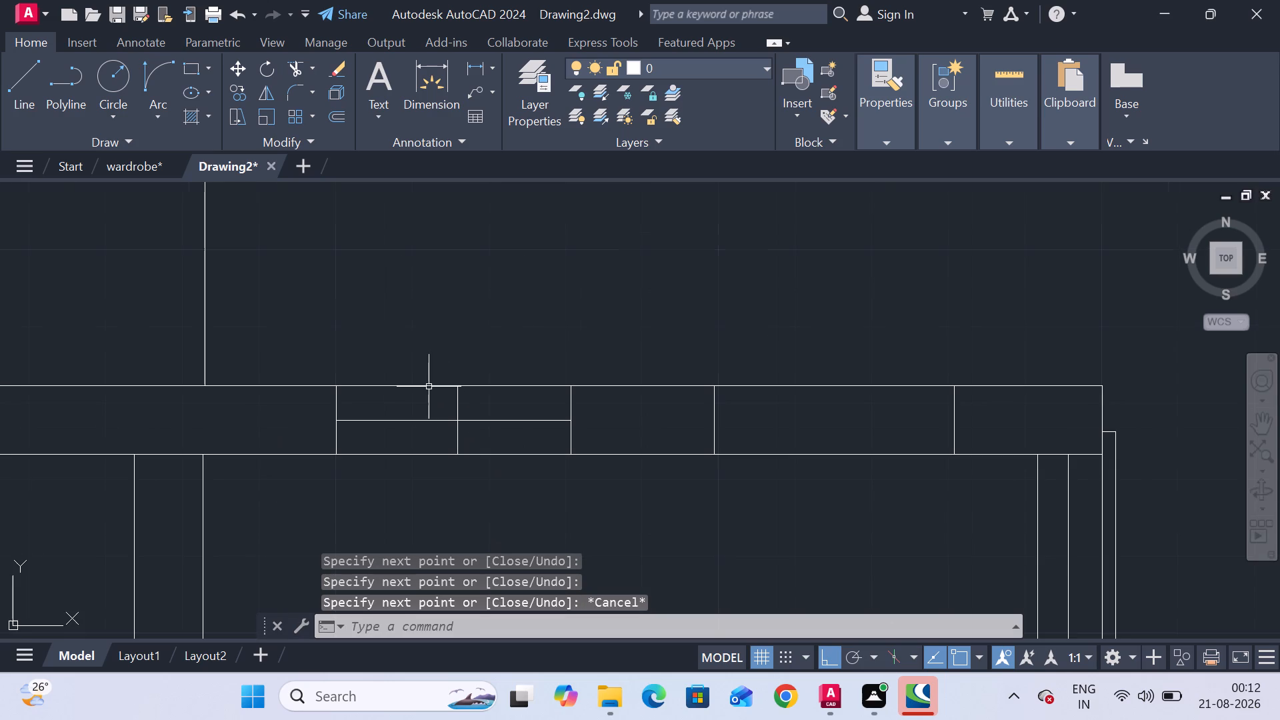
{"action": "left_click", "coordinate": [10, 65]}
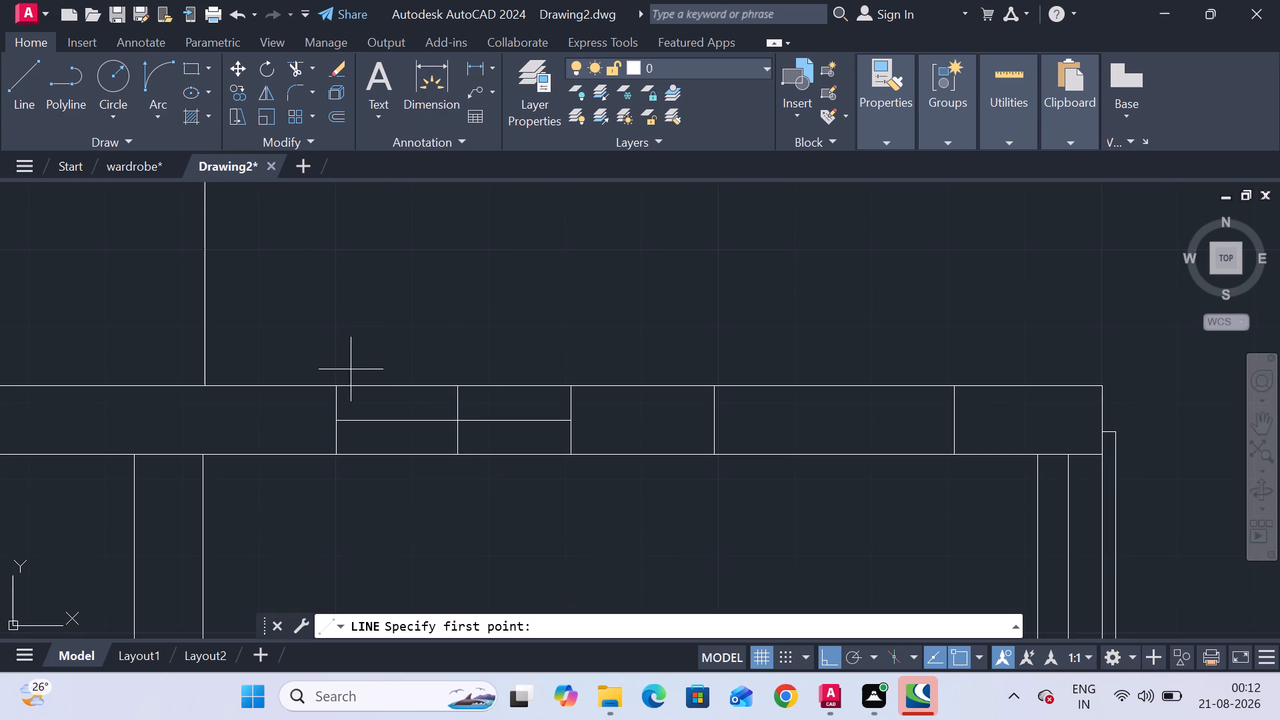
{"action": "scroll", "coordinate": [351, 369], "scroll_direction": "up", "scroll_amount": 2}
{"action": "left_click", "coordinate": [316, 413]}
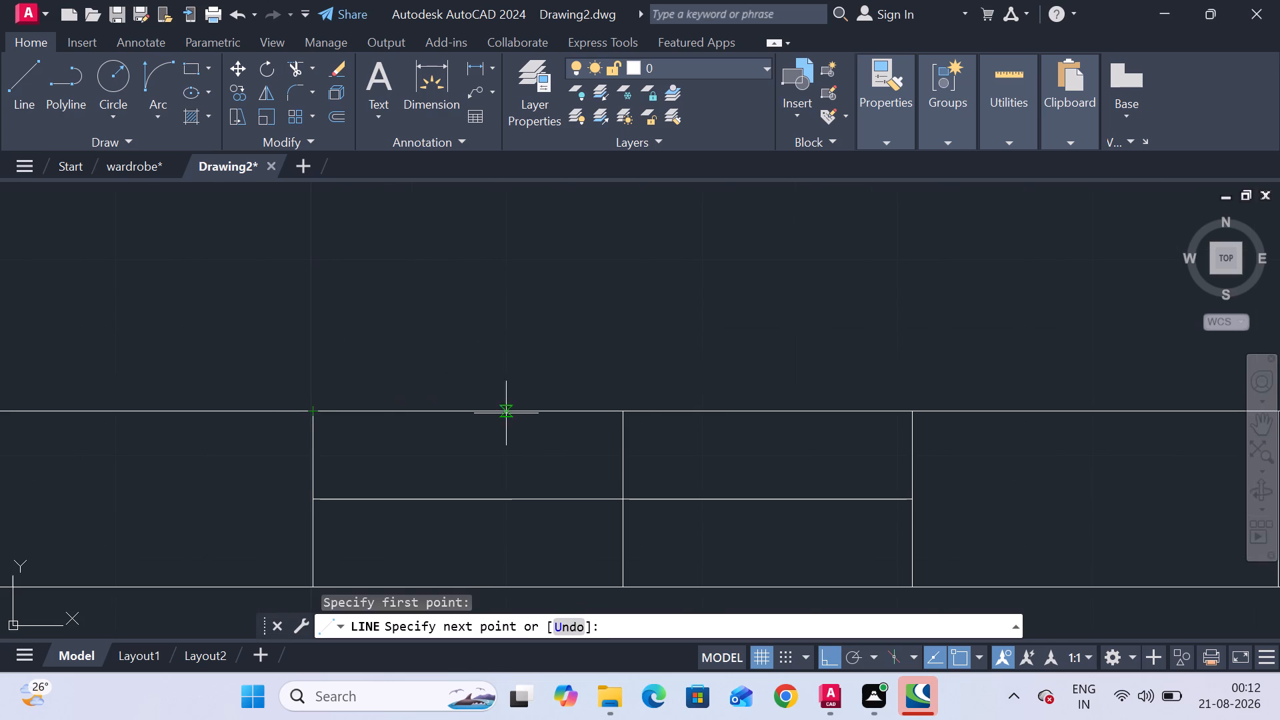
{"action": "left_click", "coordinate": [619, 413]}
{"action": "key", "text": "Escape"}
{"action": "scroll", "coordinate": [577, 401], "scroll_direction": "down", "scroll_amount": 1}
{"action": "middle_click_drag", "start_coordinate": [567, 381], "coordinate": [567, 374]}
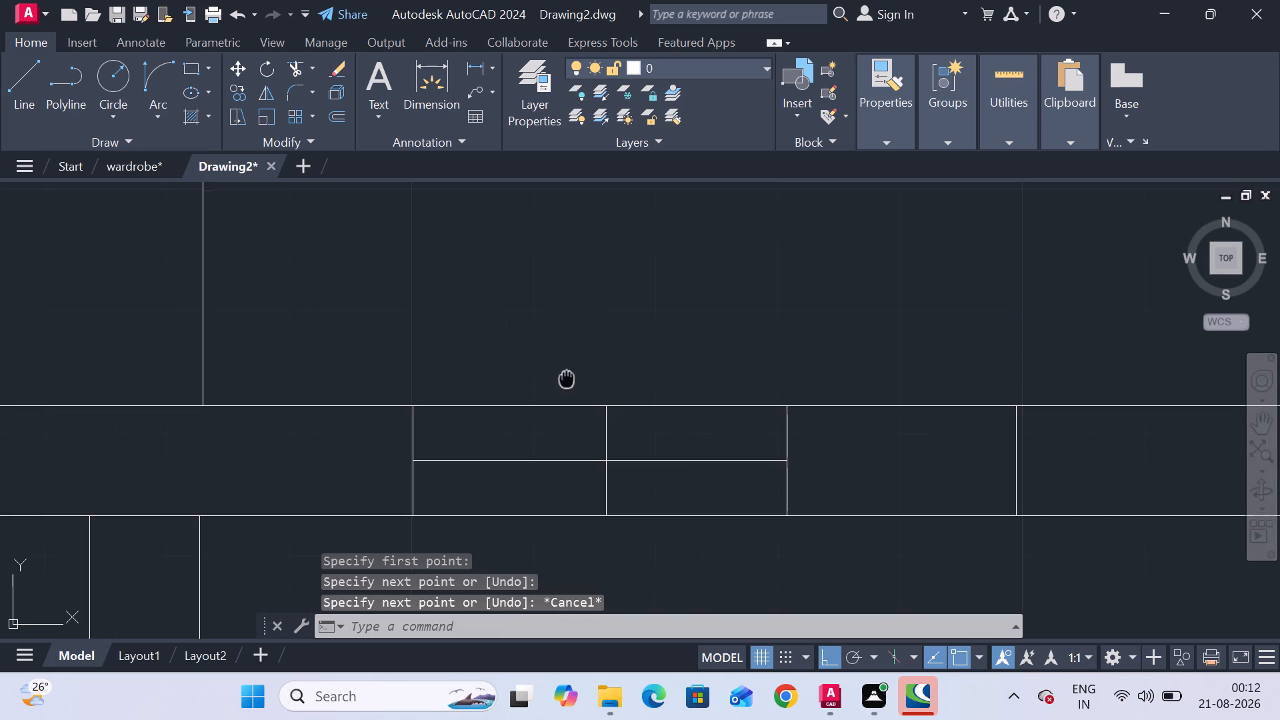
{"action": "middle_click_drag", "start_coordinate": [567, 374], "coordinate": [550, 323]}
{"action": "left_click", "coordinate": [533, 351]}
{"action": "scroll", "coordinate": [507, 347], "scroll_direction": "up", "scroll_amount": 2}
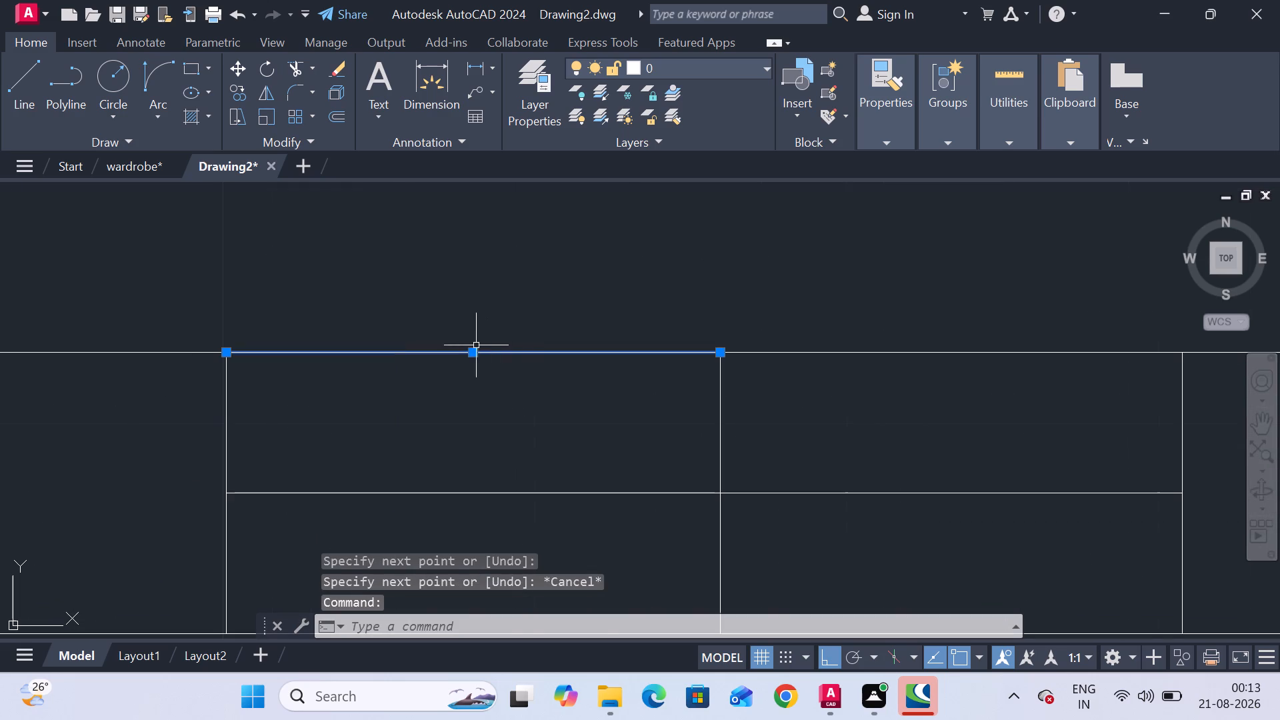
{"action": "left_click", "coordinate": [473, 354]}
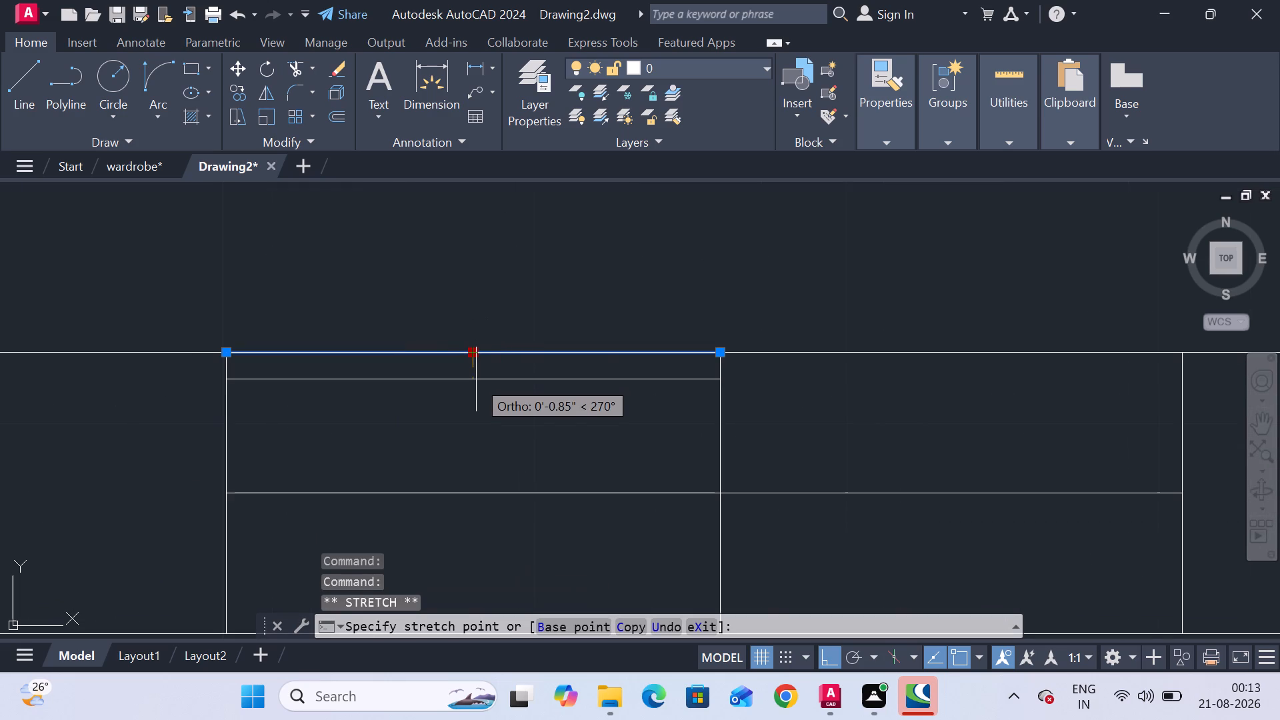
{"action": "left_click", "coordinate": [477, 413]}
{"action": "scroll", "coordinate": [483, 413], "scroll_direction": "down", "scroll_amount": 2}
{"action": "middle_click_drag", "start_coordinate": [484, 413], "coordinate": [468, 398]}
{"action": "key", "text": "Escape"}
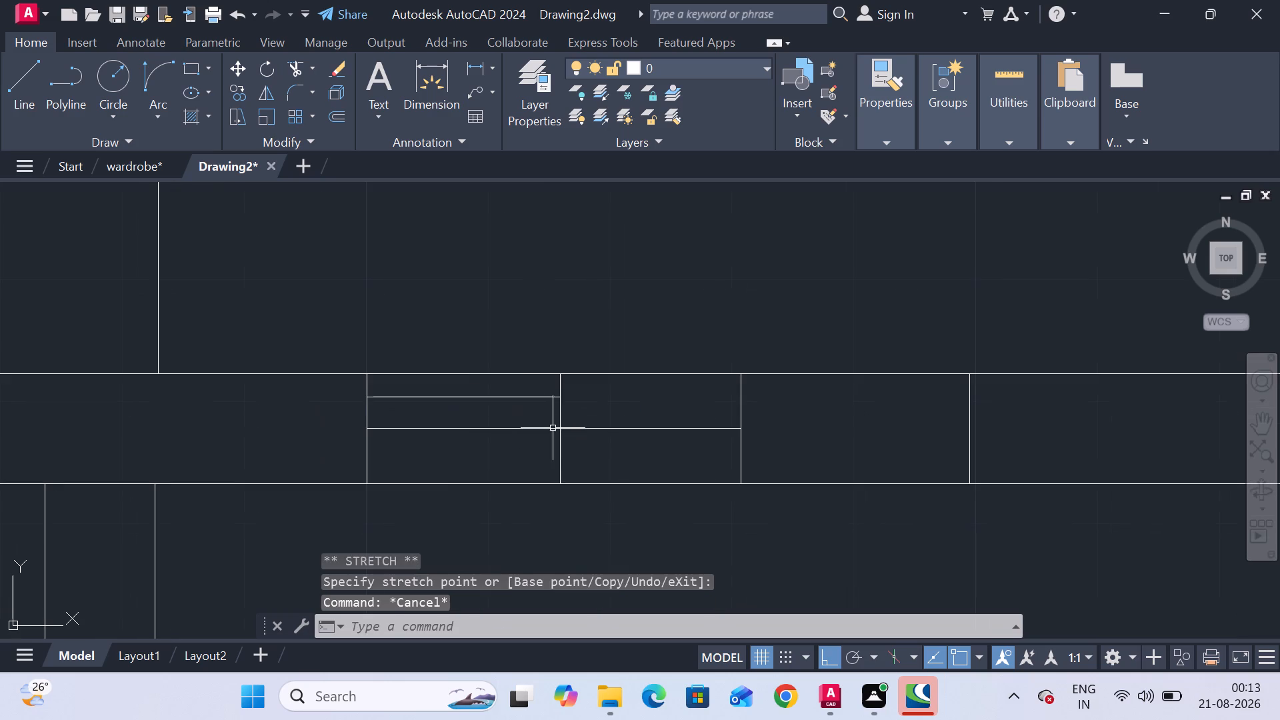
Draw a line along the wall's south edge over the opening's east half and move it north, partway to the centre line.
{"action": "left_click", "coordinate": [561, 459]}
{"action": "middle_click_drag", "start_coordinate": [571, 435], "coordinate": [552, 427]}
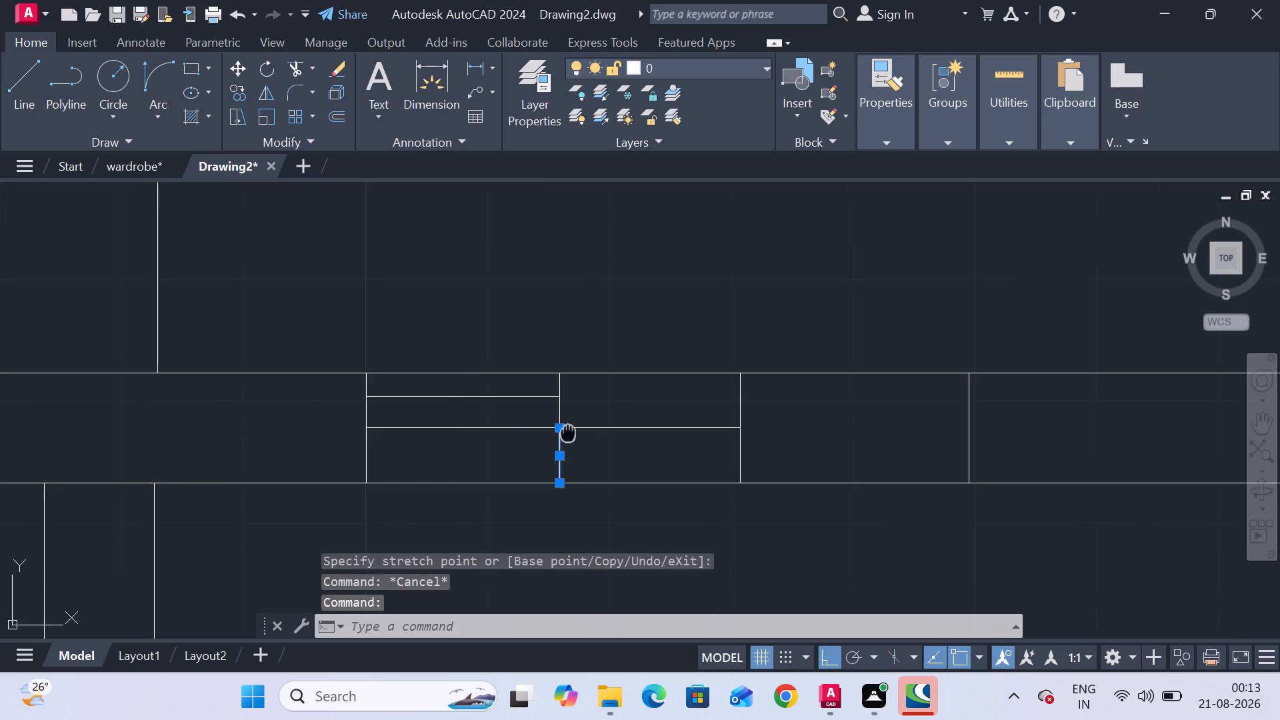
{"action": "middle_click_drag", "start_coordinate": [552, 427], "coordinate": [422, 395]}
{"action": "key", "text": "Escape"}
{"action": "left_click", "coordinate": [25, 98]}
{"action": "scroll", "coordinate": [443, 402], "scroll_direction": "up", "scroll_amount": 2}
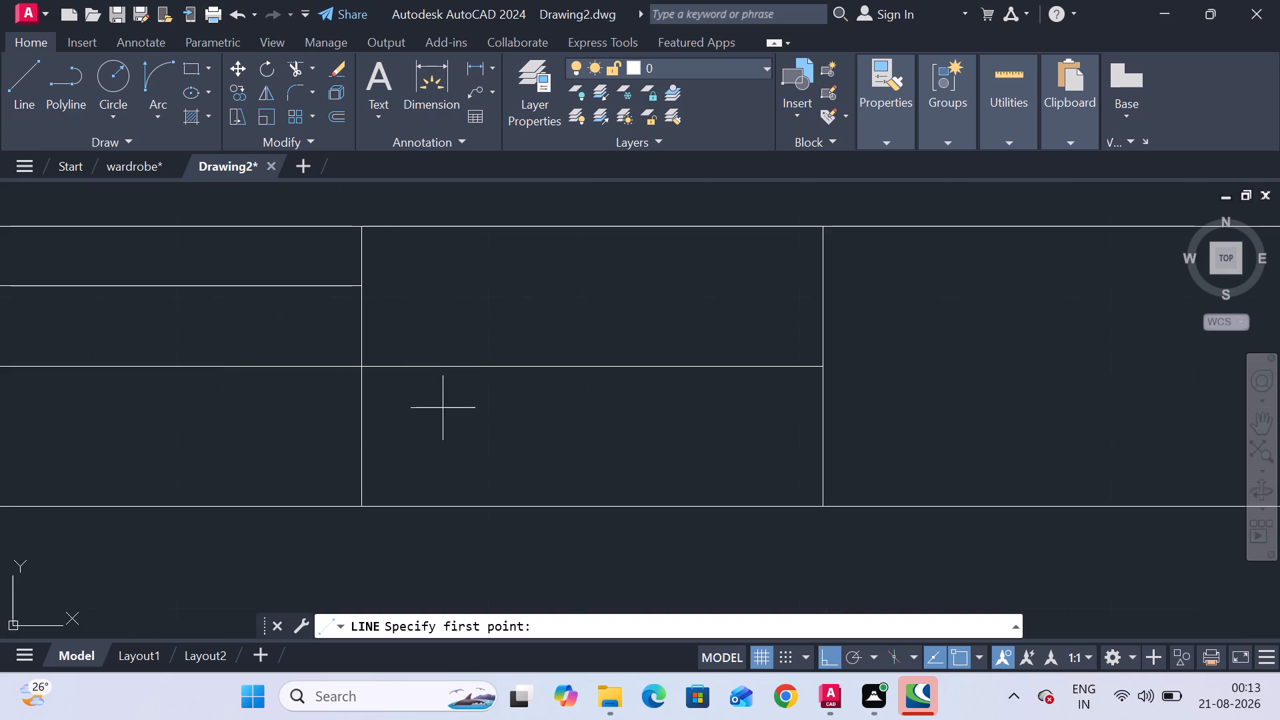
{"action": "left_click", "coordinate": [369, 504]}
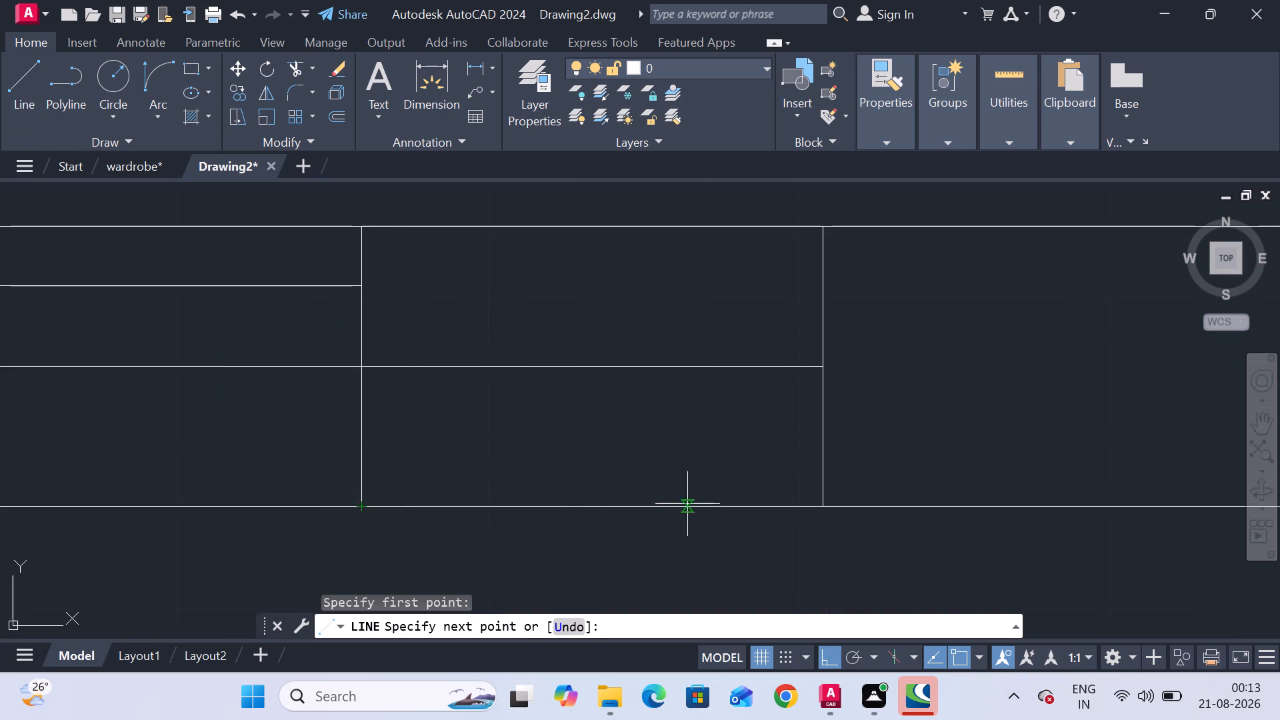
{"action": "left_click", "coordinate": [823, 502]}
{"action": "key", "text": "Escape"}
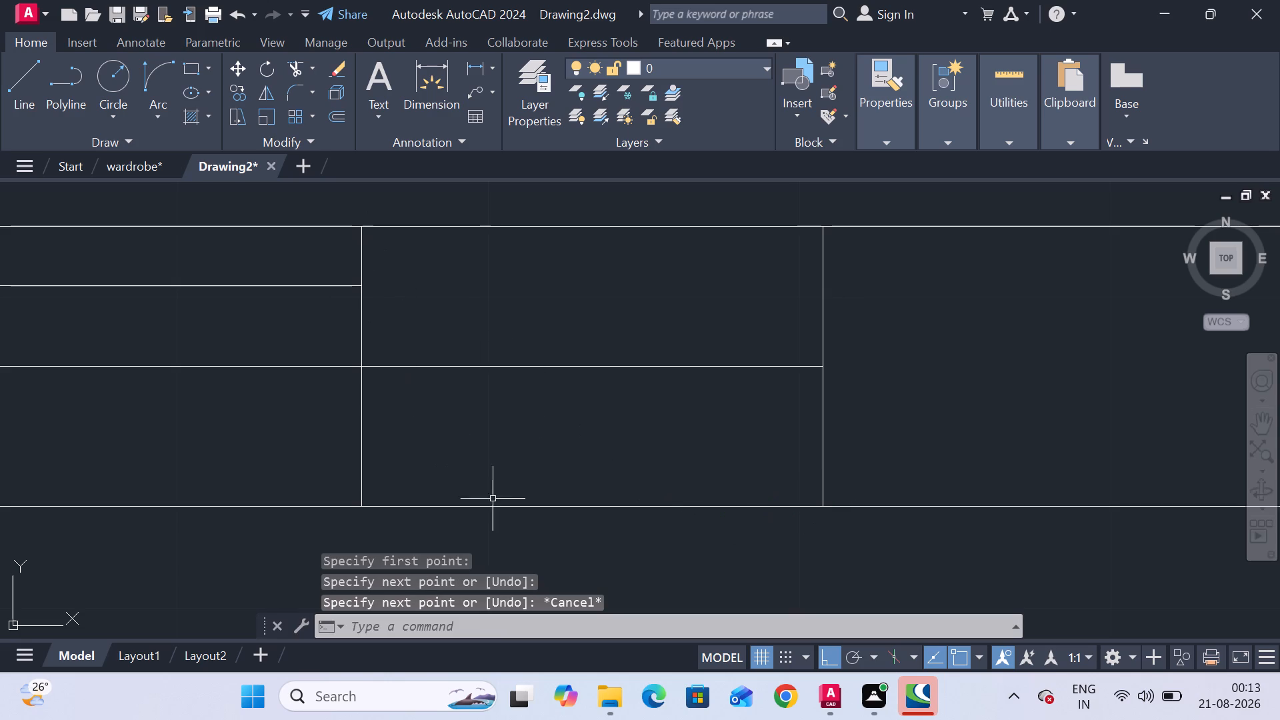
{"action": "left_click", "coordinate": [496, 507]}
{"action": "left_click", "coordinate": [594, 507]}
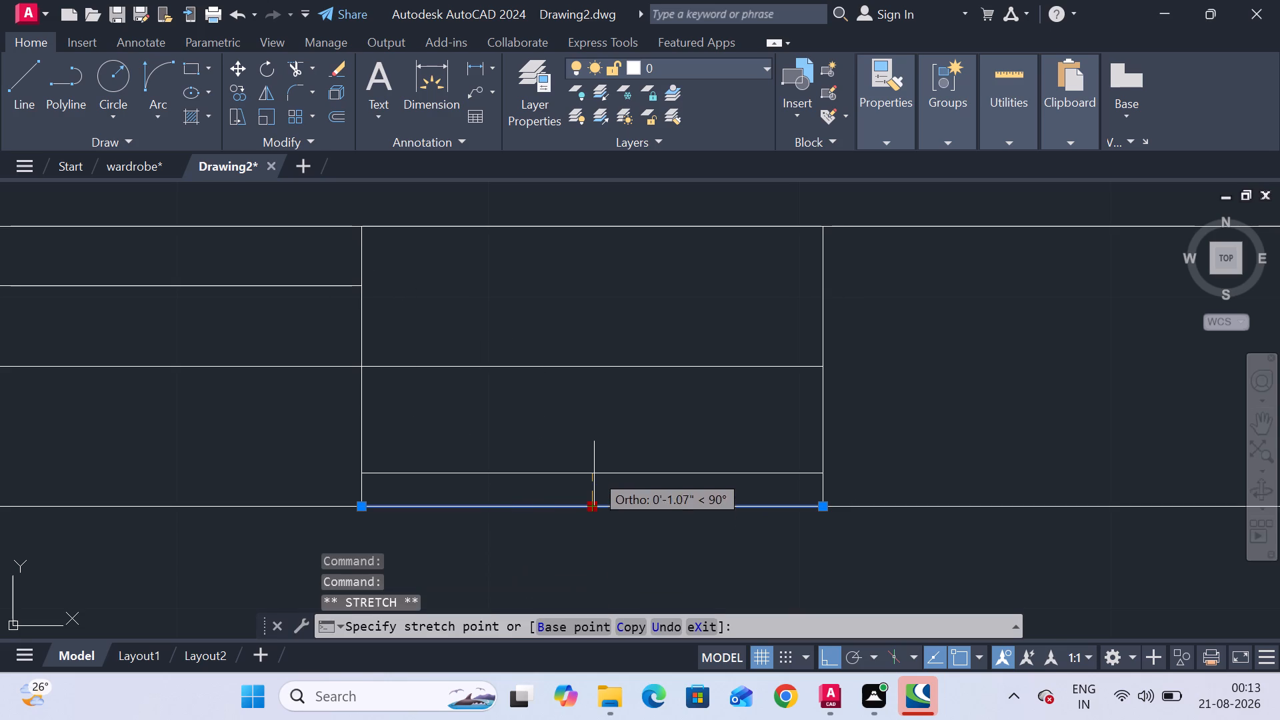
{"action": "left_click", "coordinate": [587, 443]}
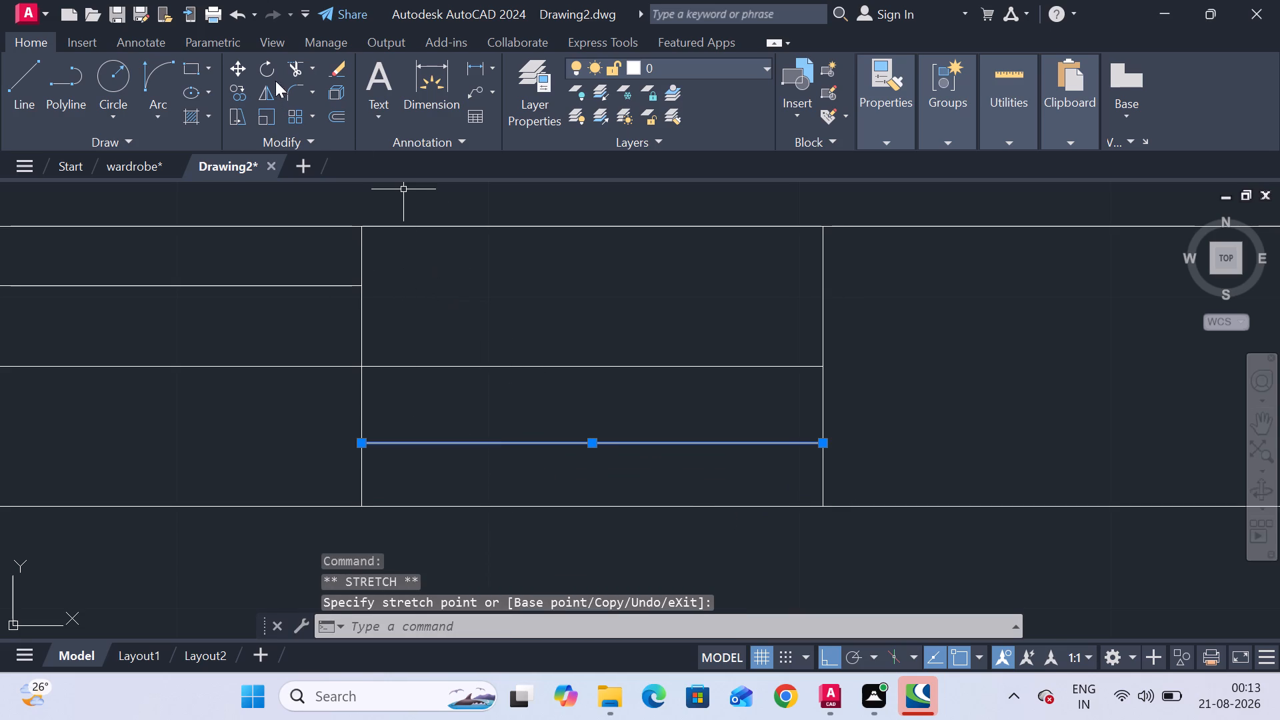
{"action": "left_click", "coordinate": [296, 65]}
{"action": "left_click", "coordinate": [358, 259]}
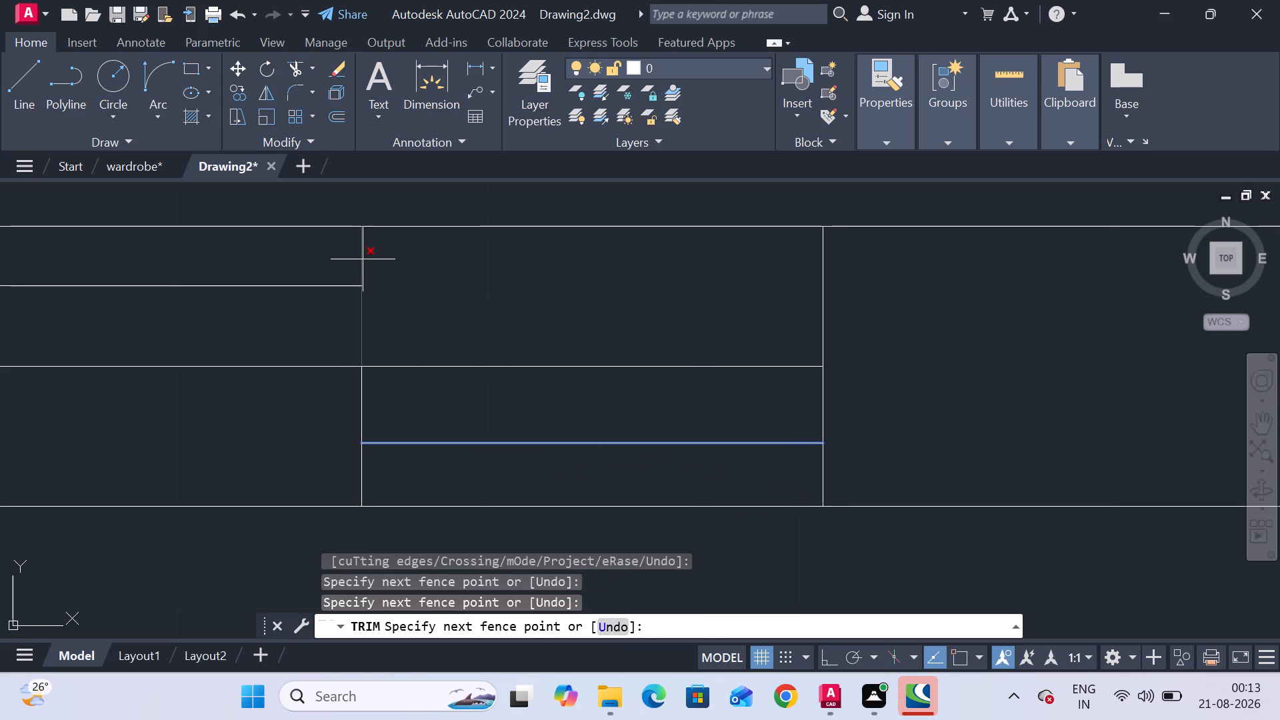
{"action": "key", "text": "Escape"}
Trim the middle divider's ends north of the west panel line and south of the east panel line, forming a sliding-window symbol.
{"action": "scroll", "coordinate": [351, 260], "scroll_direction": "up", "scroll_amount": 2}
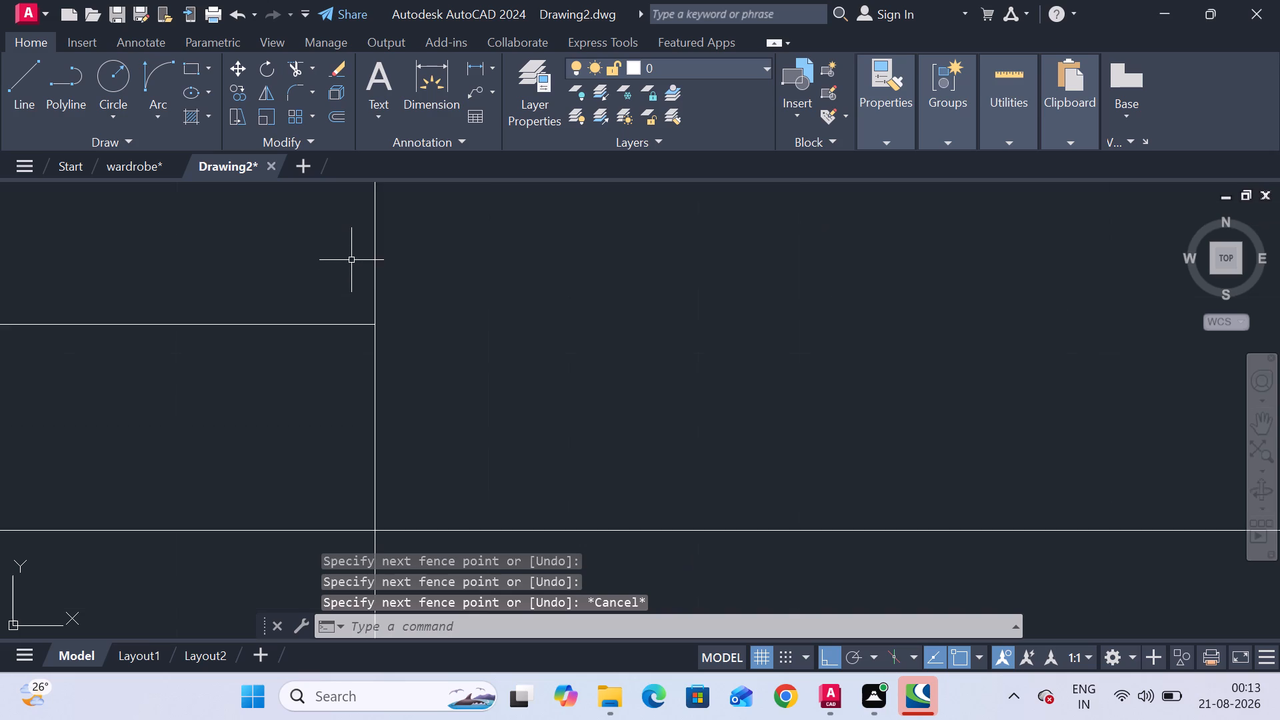
{"action": "scroll", "coordinate": [351, 260], "scroll_direction": "down", "scroll_amount": 2}
{"action": "left_click", "coordinate": [300, 67]}
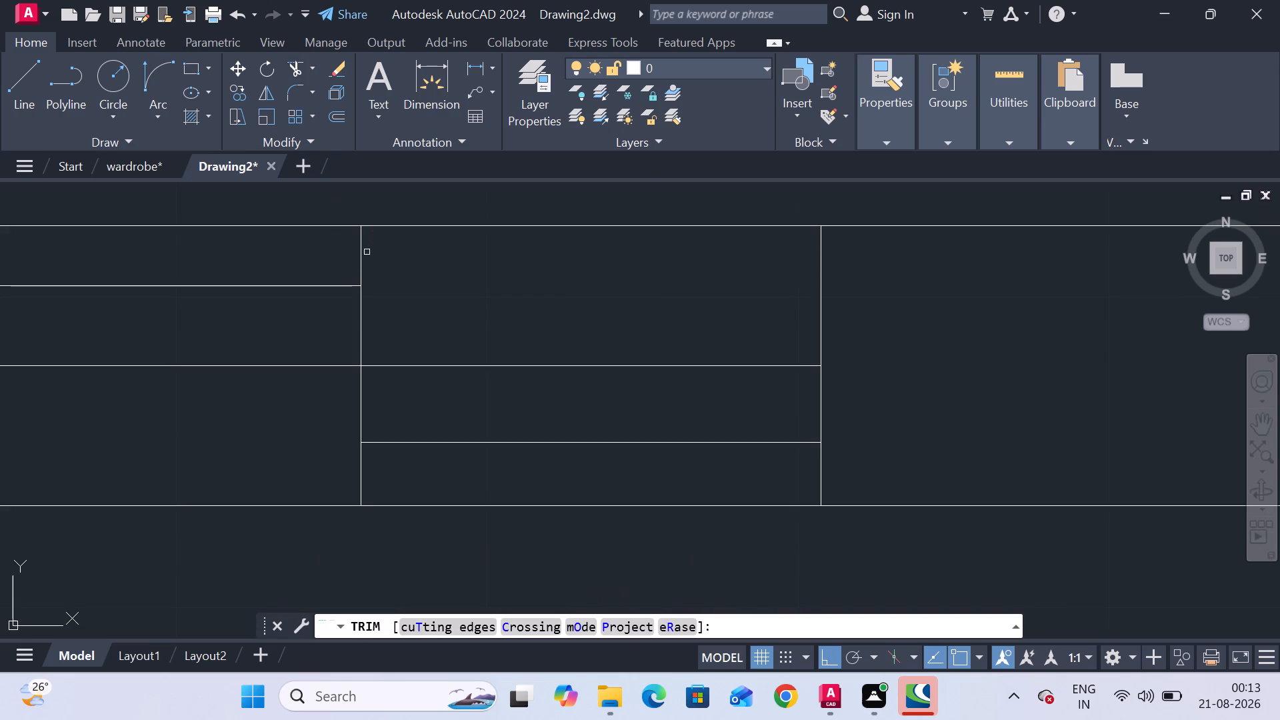
{"action": "left_click", "coordinate": [361, 261]}
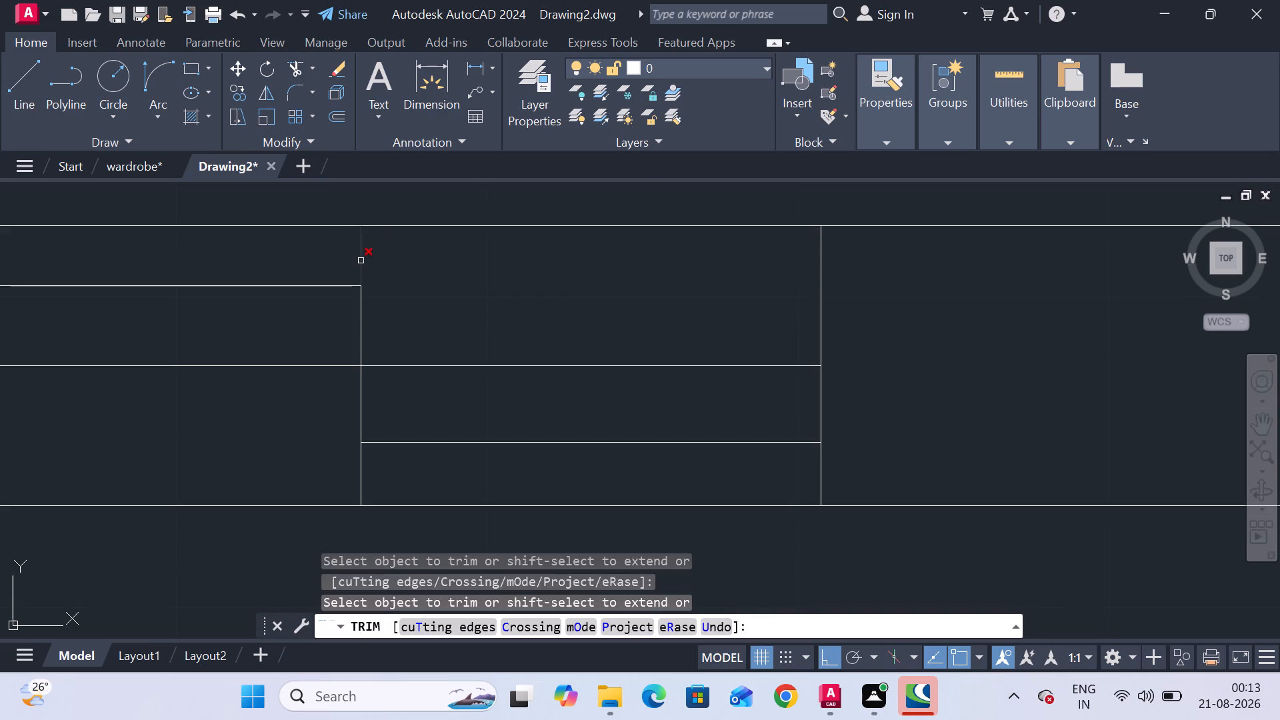
{"action": "left_click", "coordinate": [361, 261]}
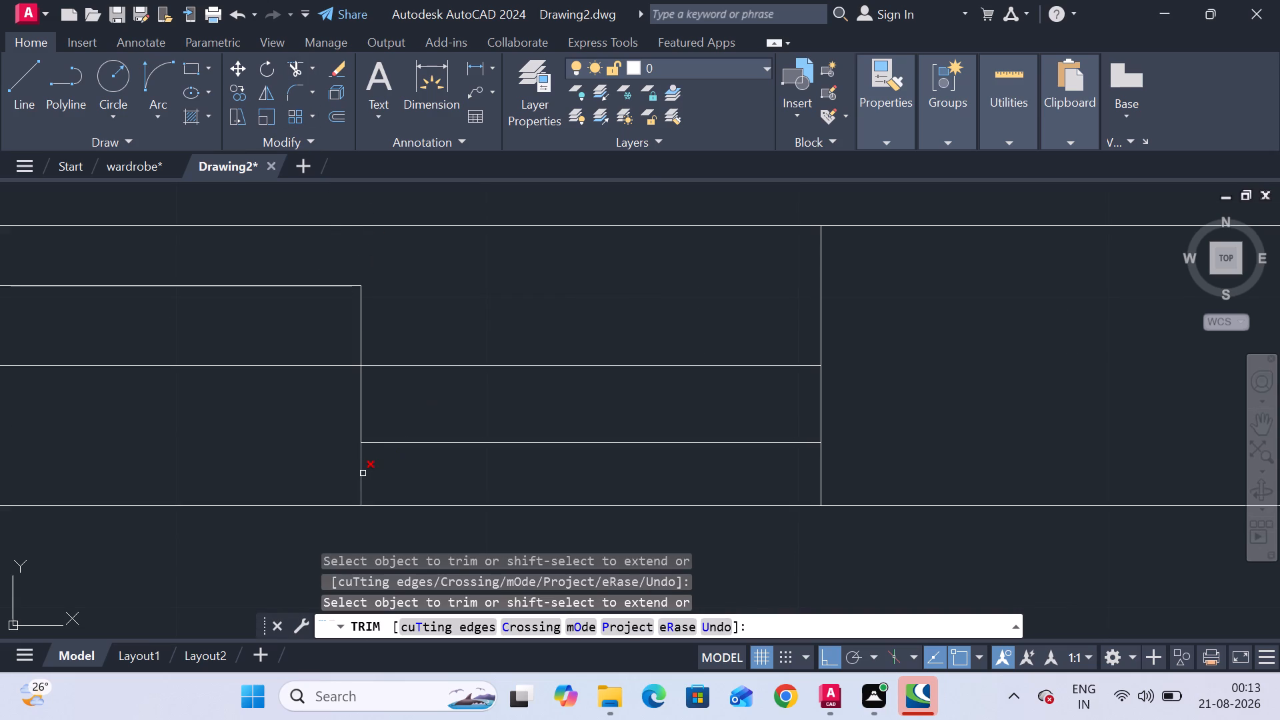
{"action": "left_click", "coordinate": [363, 475]}
{"action": "left_click", "coordinate": [358, 475]}
{"action": "scroll", "coordinate": [403, 457], "scroll_direction": "down", "scroll_amount": 2}
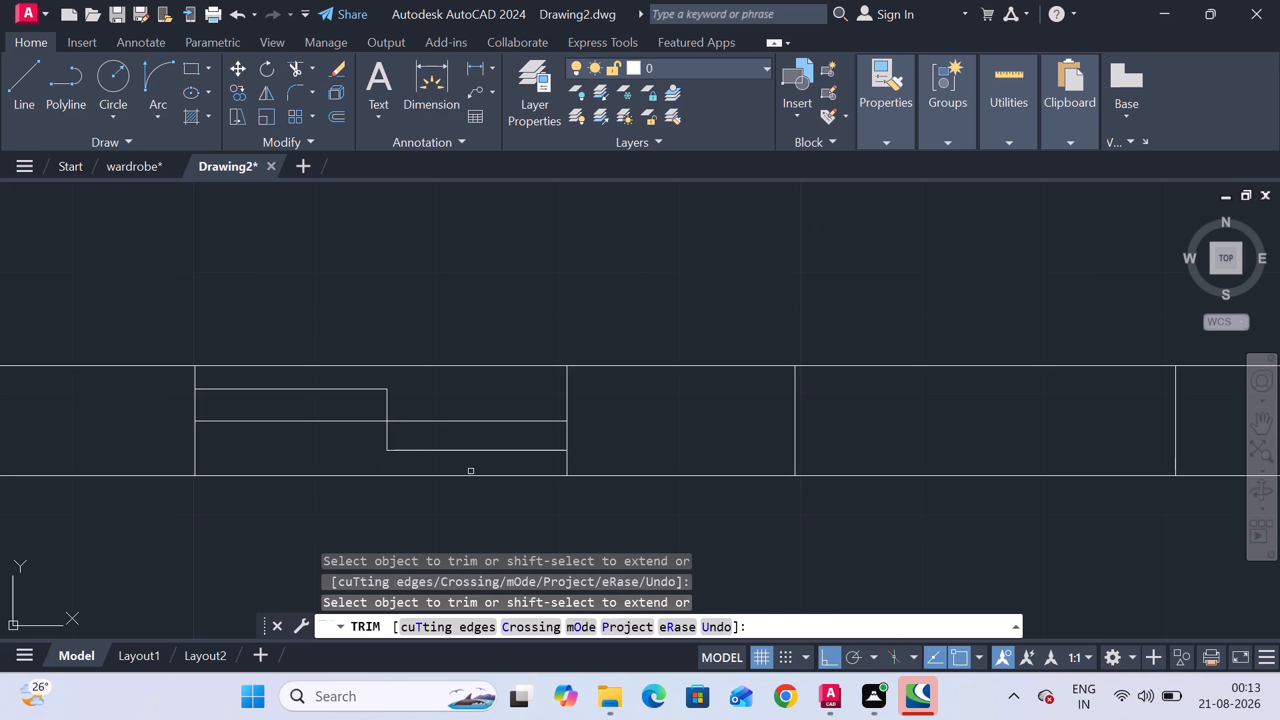
{"action": "key", "text": "Escape"}
{"action": "key", "text": "Escape"}
{"action": "scroll", "coordinate": [643, 497], "scroll_direction": "down", "scroll_amount": 1}
{"action": "key", "text": "Escape"}
Draw a thin sliding panel from the west jamb of the second small rear-wall window opening, reaching past the opening's middle.
{"action": "middle_click_drag", "start_coordinate": [645, 497], "coordinate": [459, 475]}
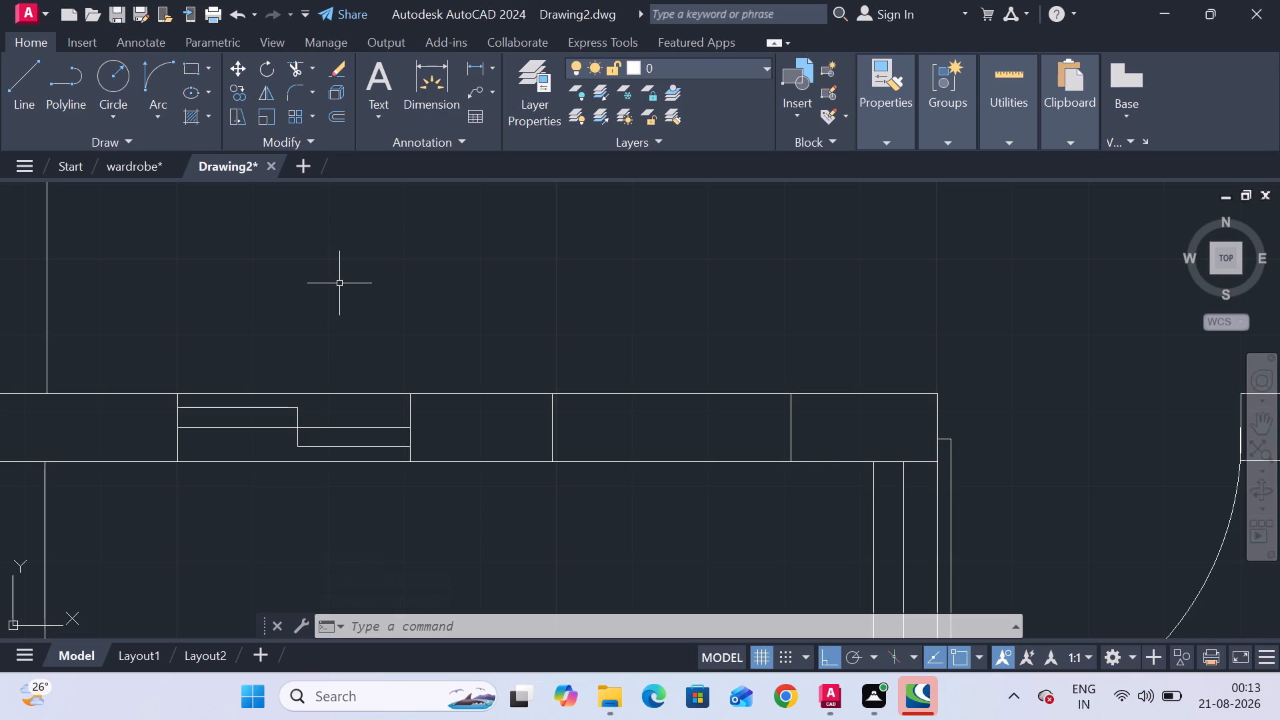
{"action": "middle_click_drag", "start_coordinate": [348, 267], "coordinate": [155, 235]}
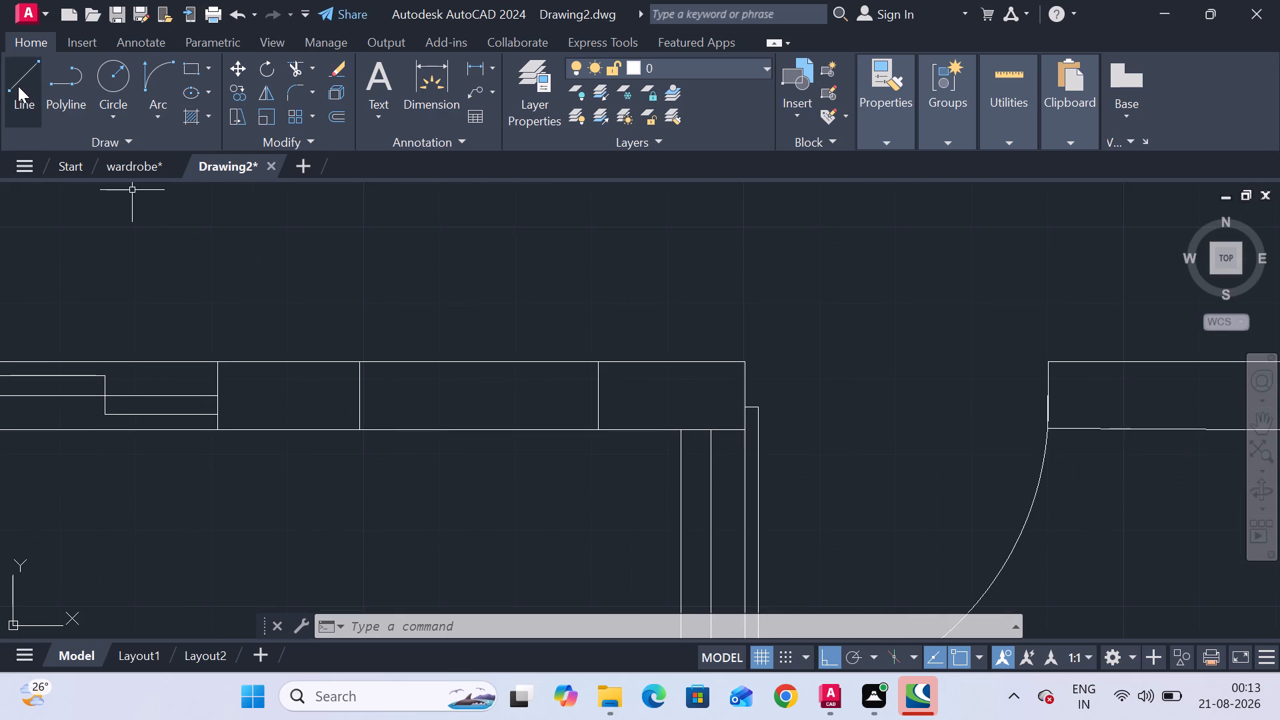
{"action": "left_click", "coordinate": [190, 65]}
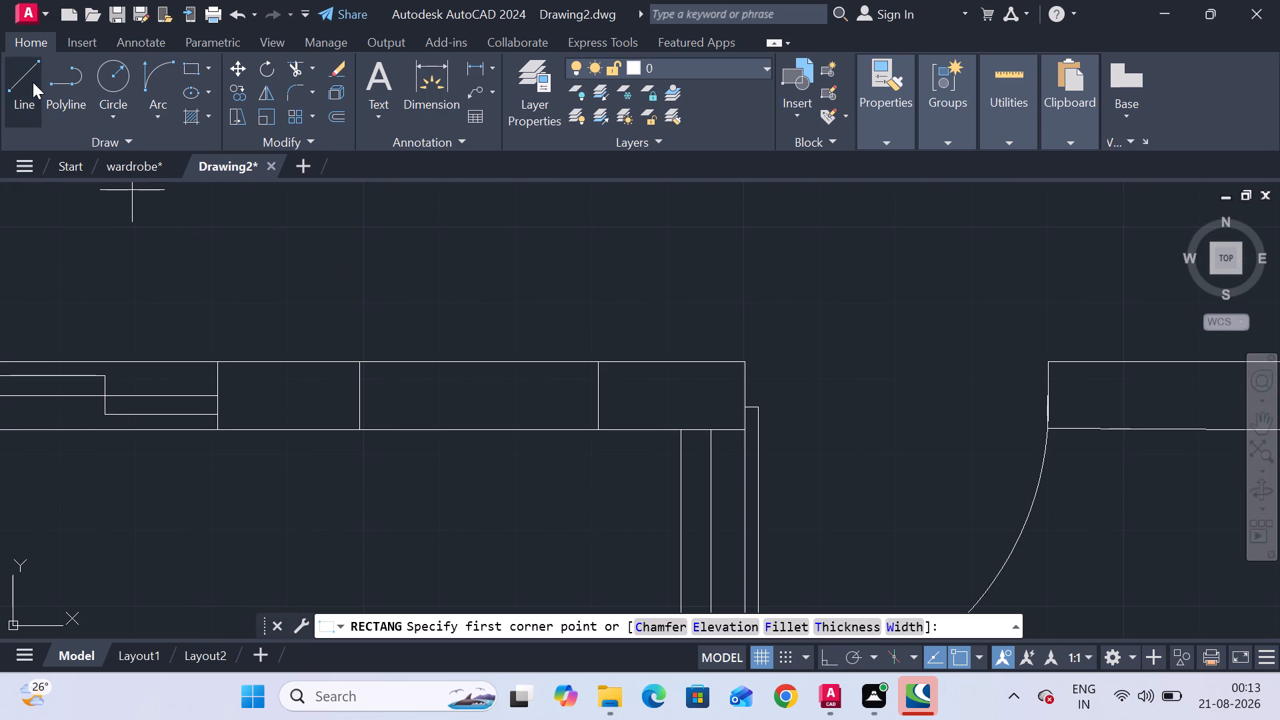
{"action": "left_click", "coordinate": [31, 82]}
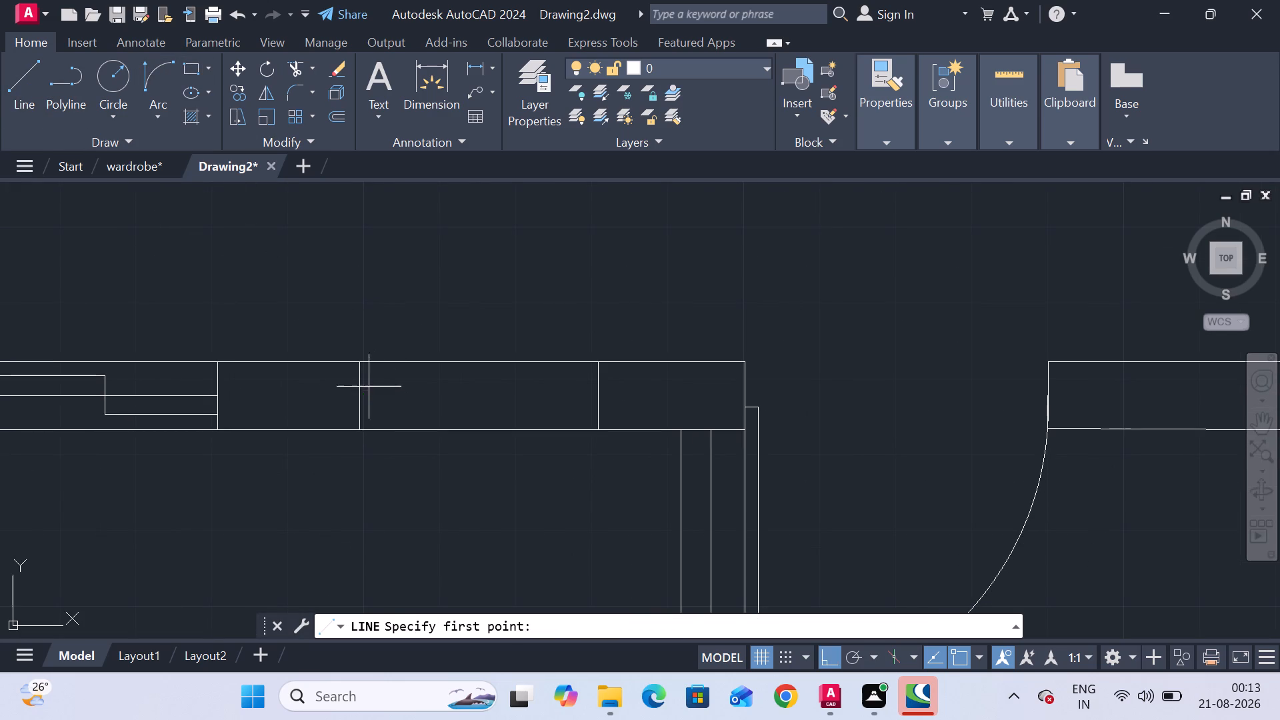
{"action": "left_click", "coordinate": [360, 381]}
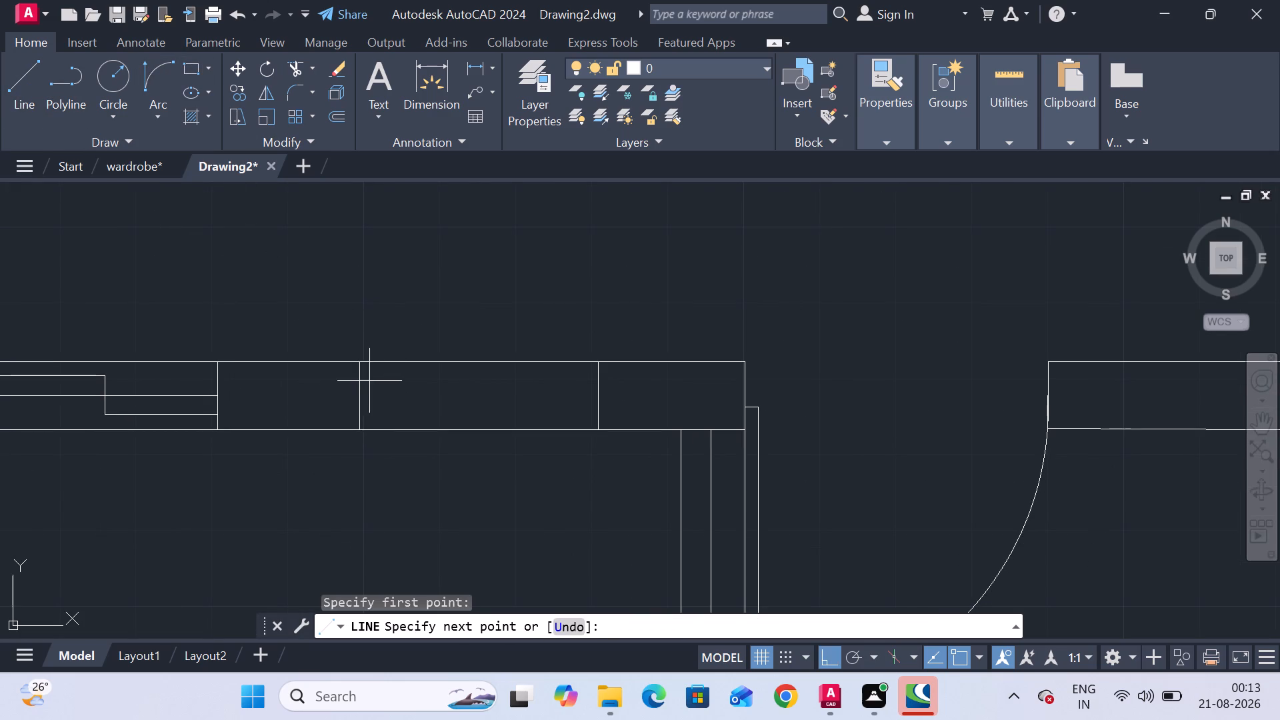
{"action": "left_click", "coordinate": [514, 379]}
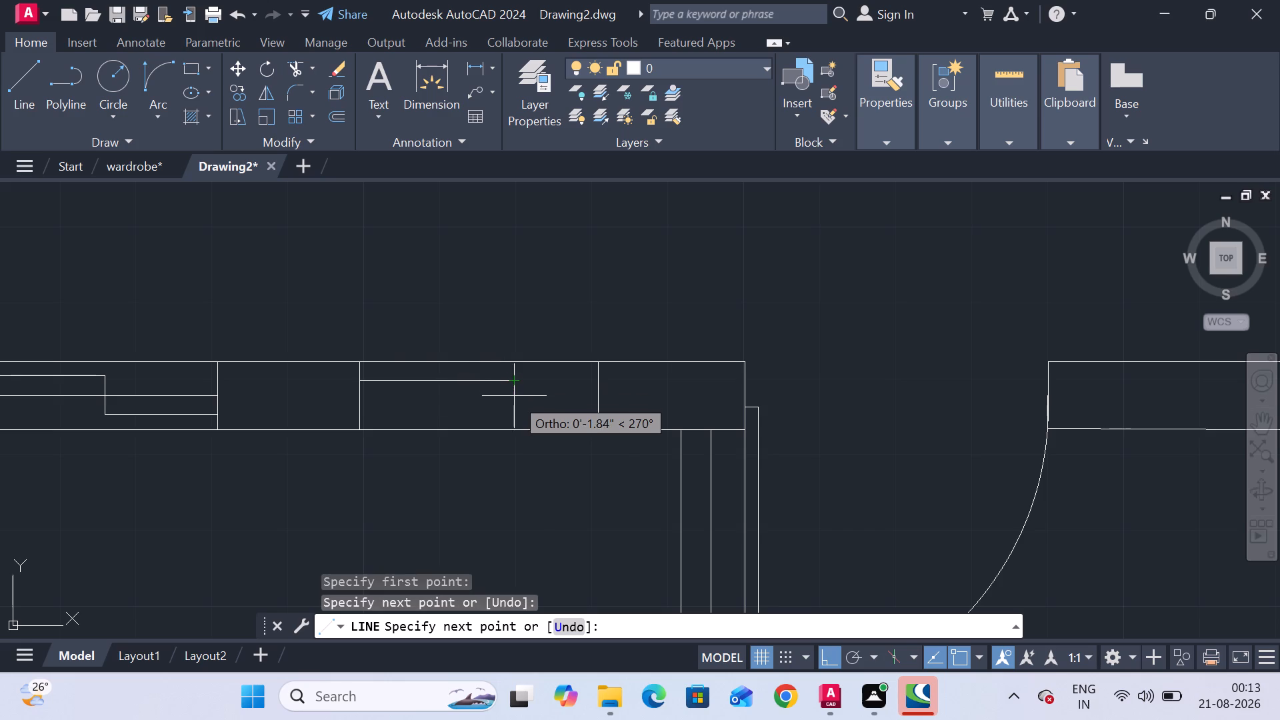
{"action": "left_click", "coordinate": [514, 399]}
{"action": "left_click", "coordinate": [361, 400]}
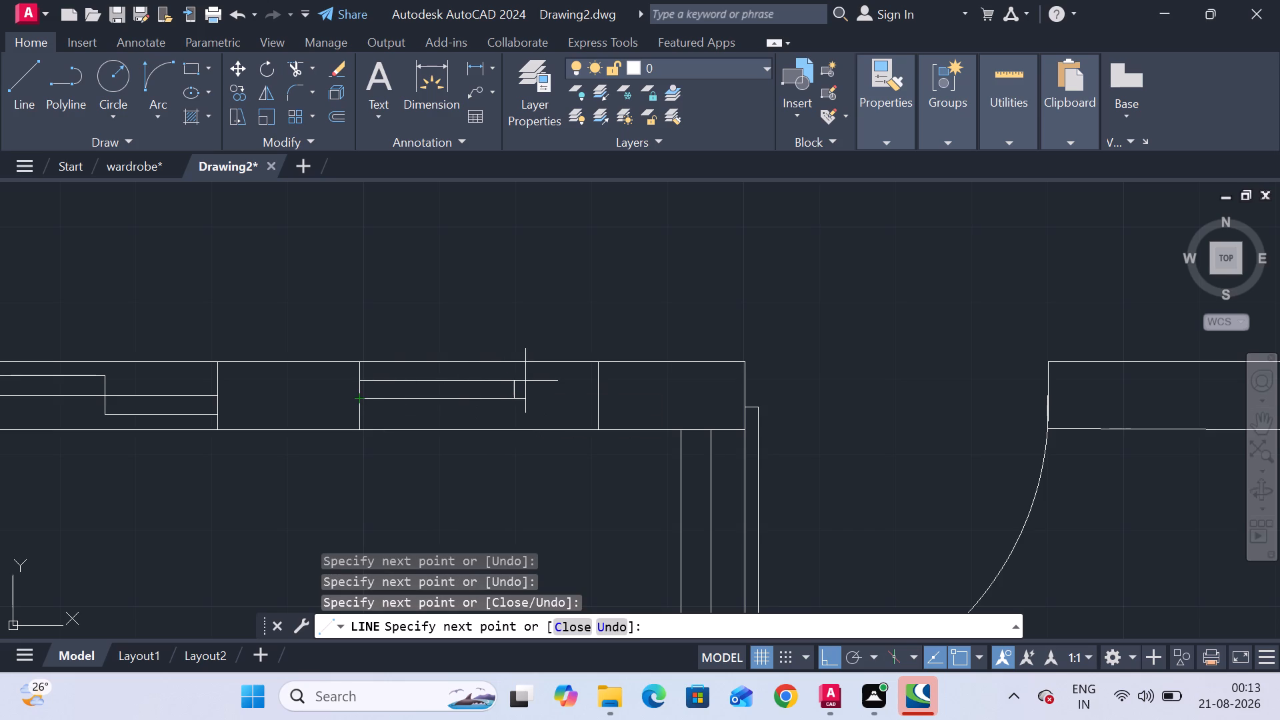
{"action": "key", "text": "Escape"}
Draw an overlapping second panel south of the first, running from near the opening's middle to its east jamb.
{"action": "left_click", "coordinate": [40, 101]}
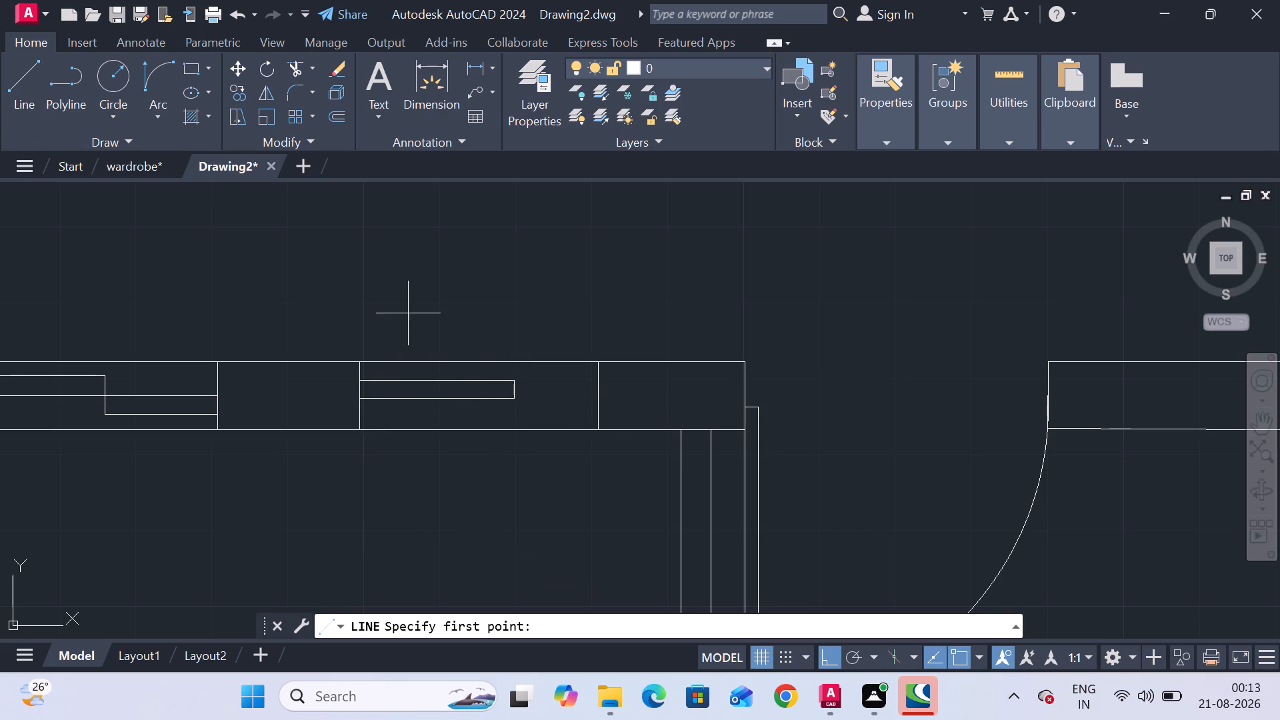
{"action": "scroll", "coordinate": [519, 429], "scroll_direction": "up", "scroll_amount": 1}
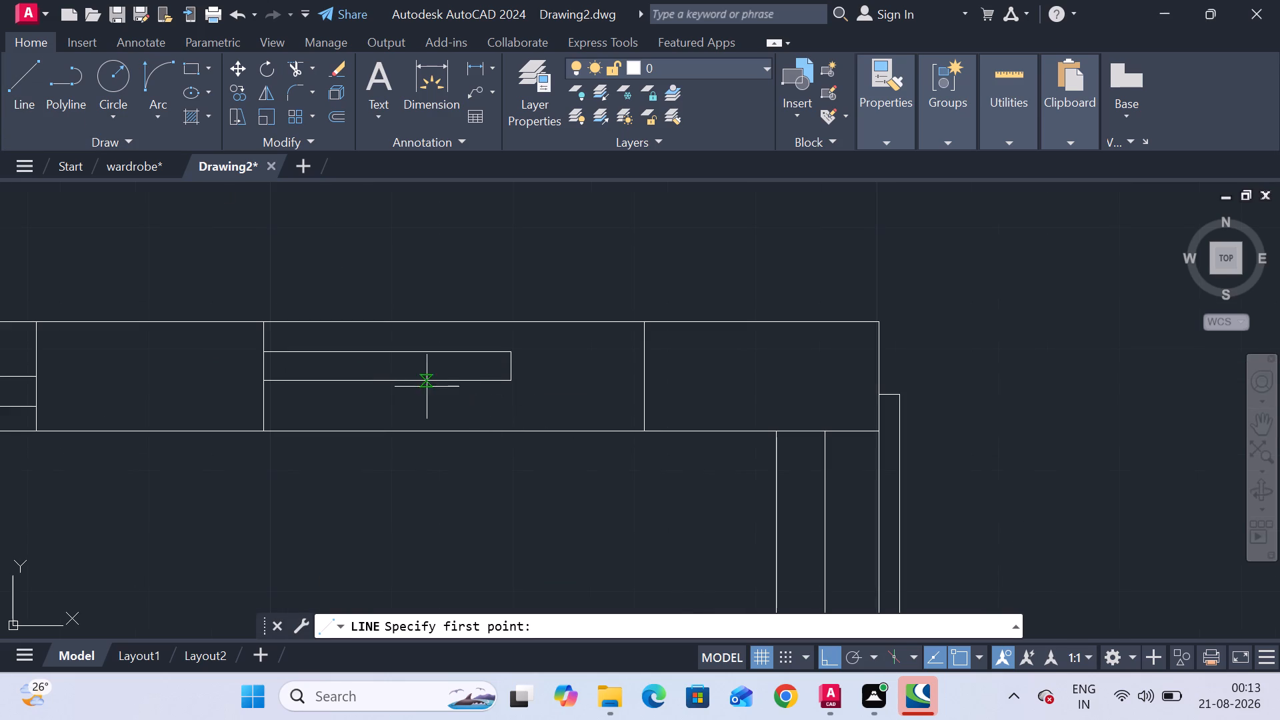
{"action": "left_click", "coordinate": [448, 380]}
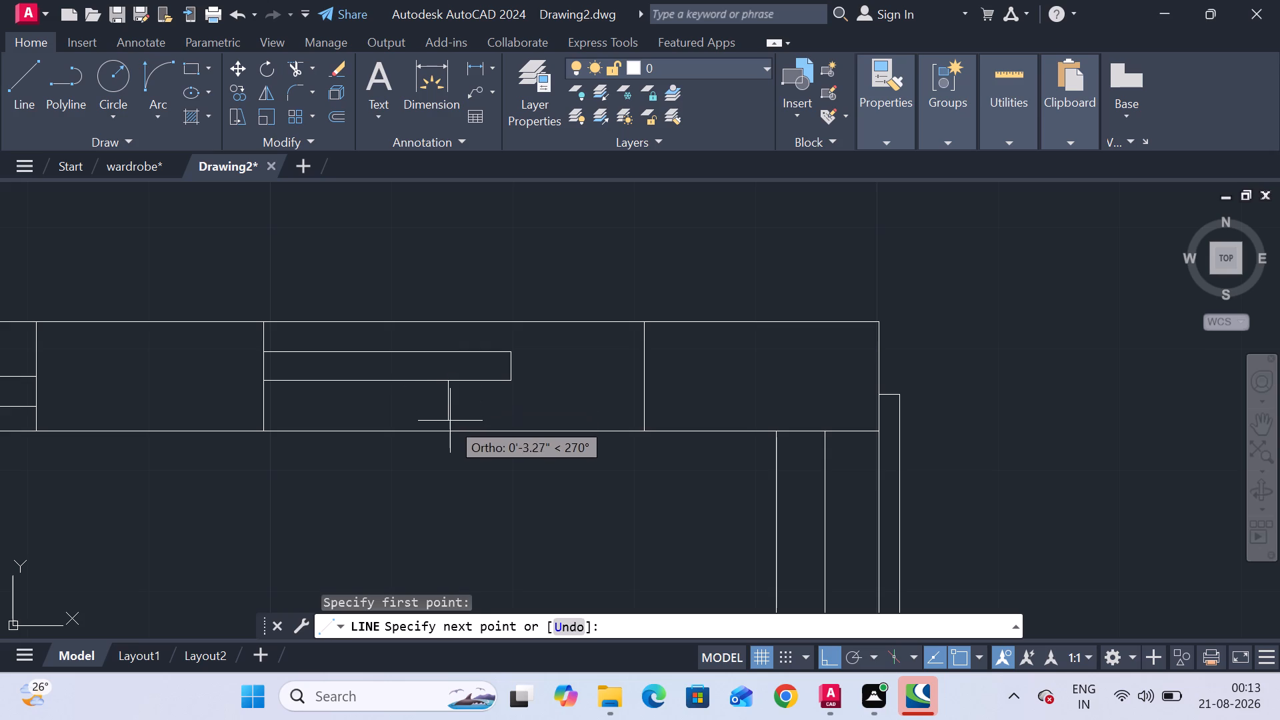
{"action": "left_click", "coordinate": [450, 423]}
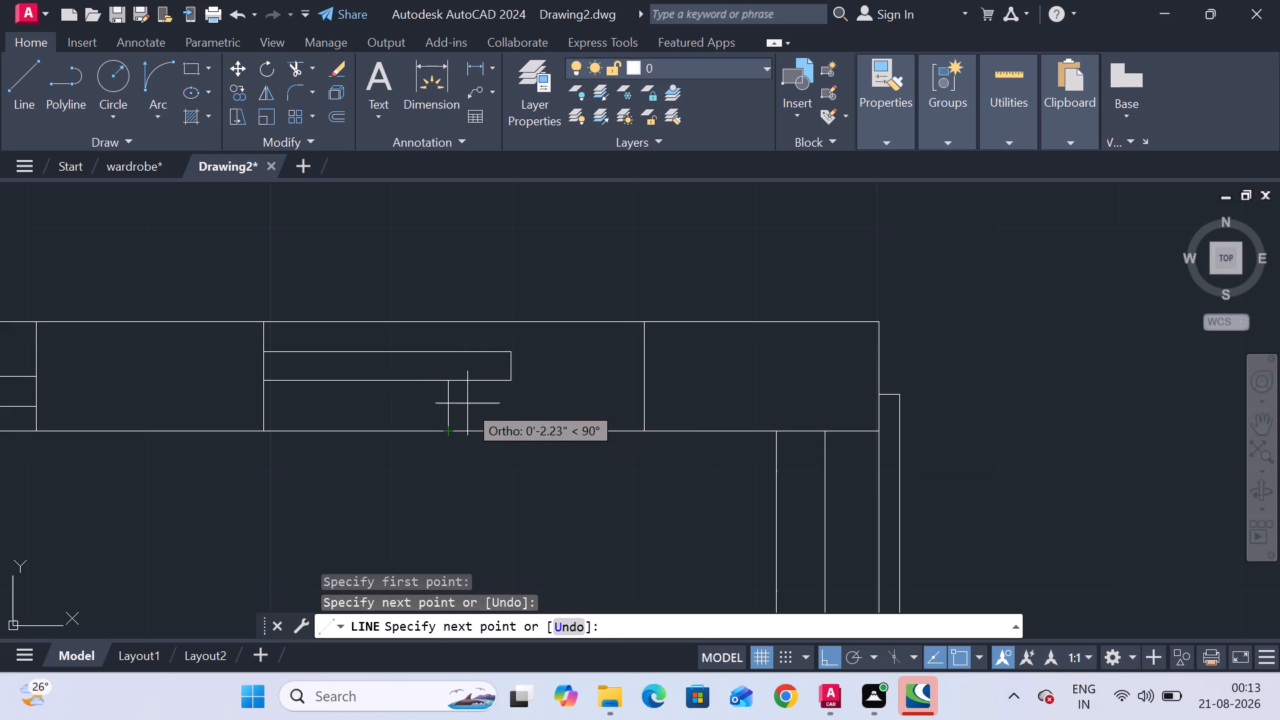
{"action": "key", "text": "ctrl+z"}
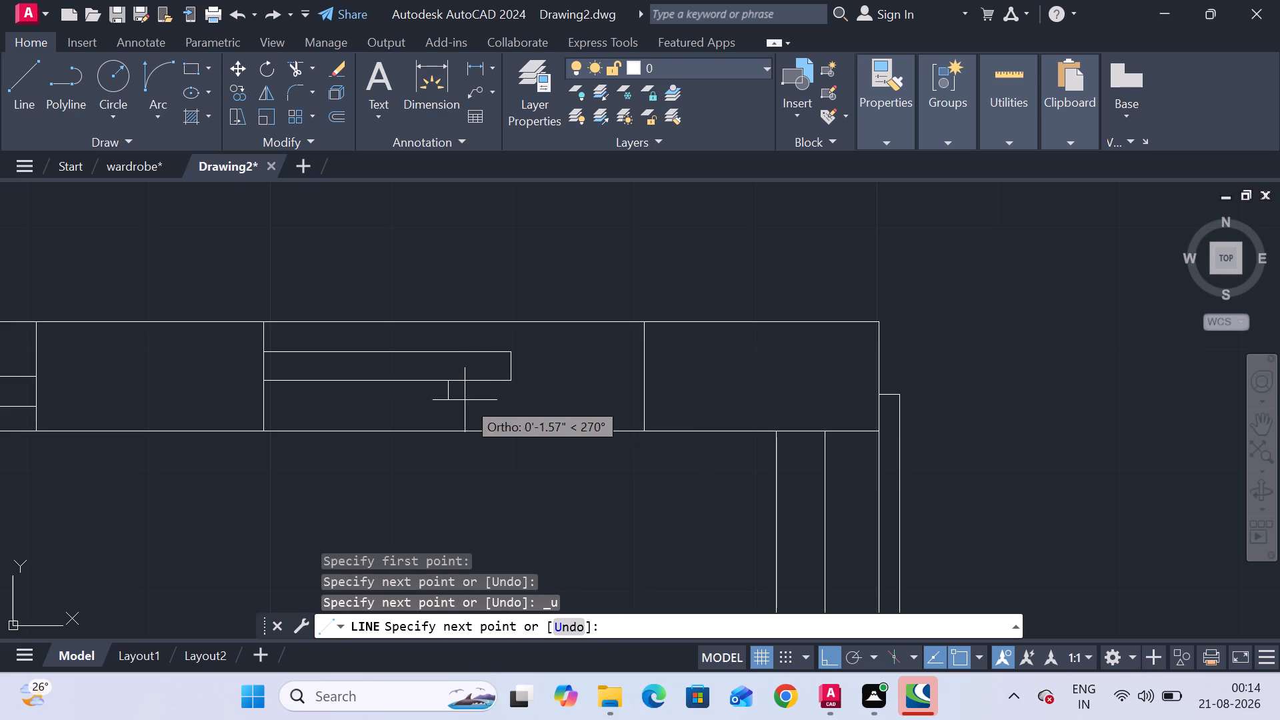
{"action": "left_click", "coordinate": [450, 418]}
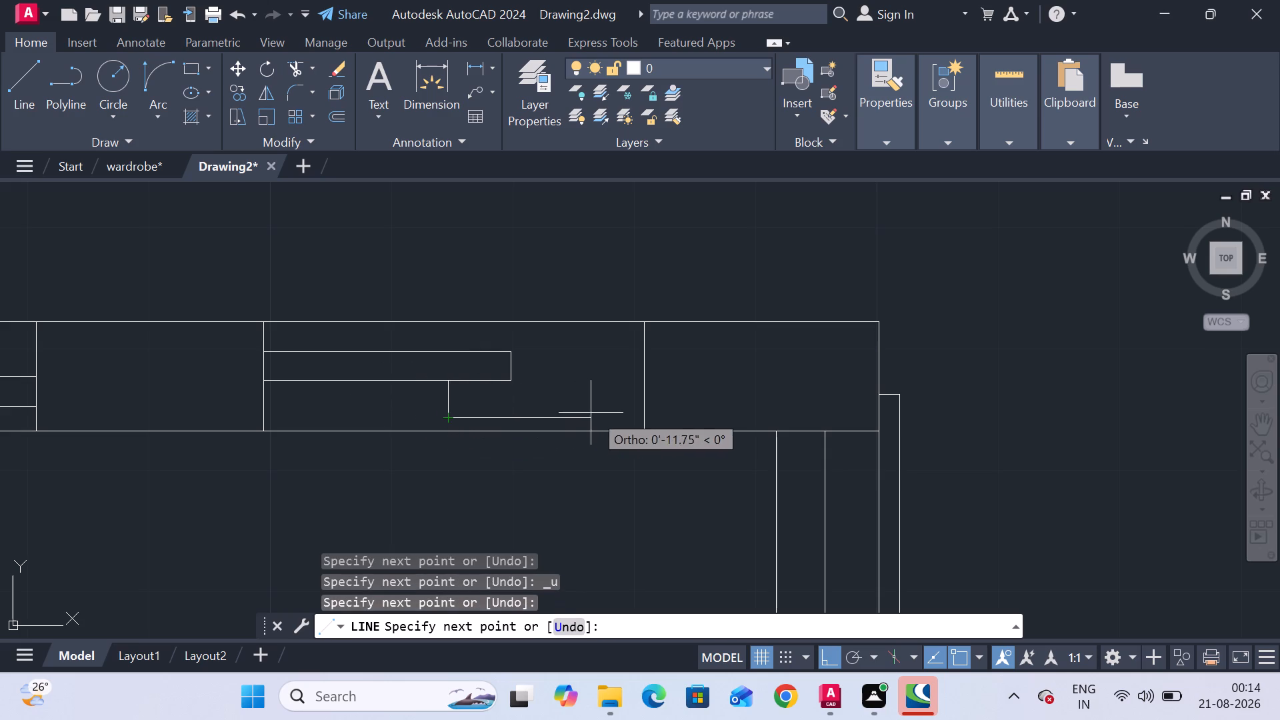
{"action": "left_click", "coordinate": [647, 420]}
{"action": "key", "text": "Escape"}
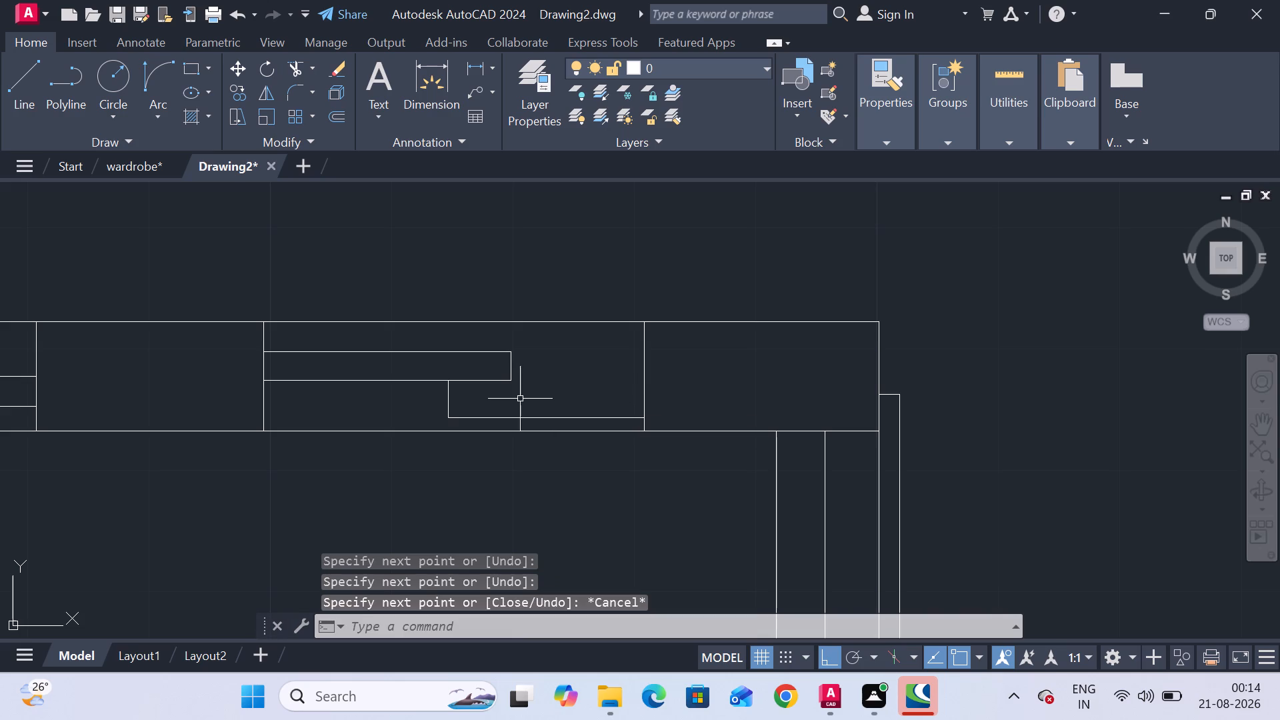
{"action": "key", "text": "space"}
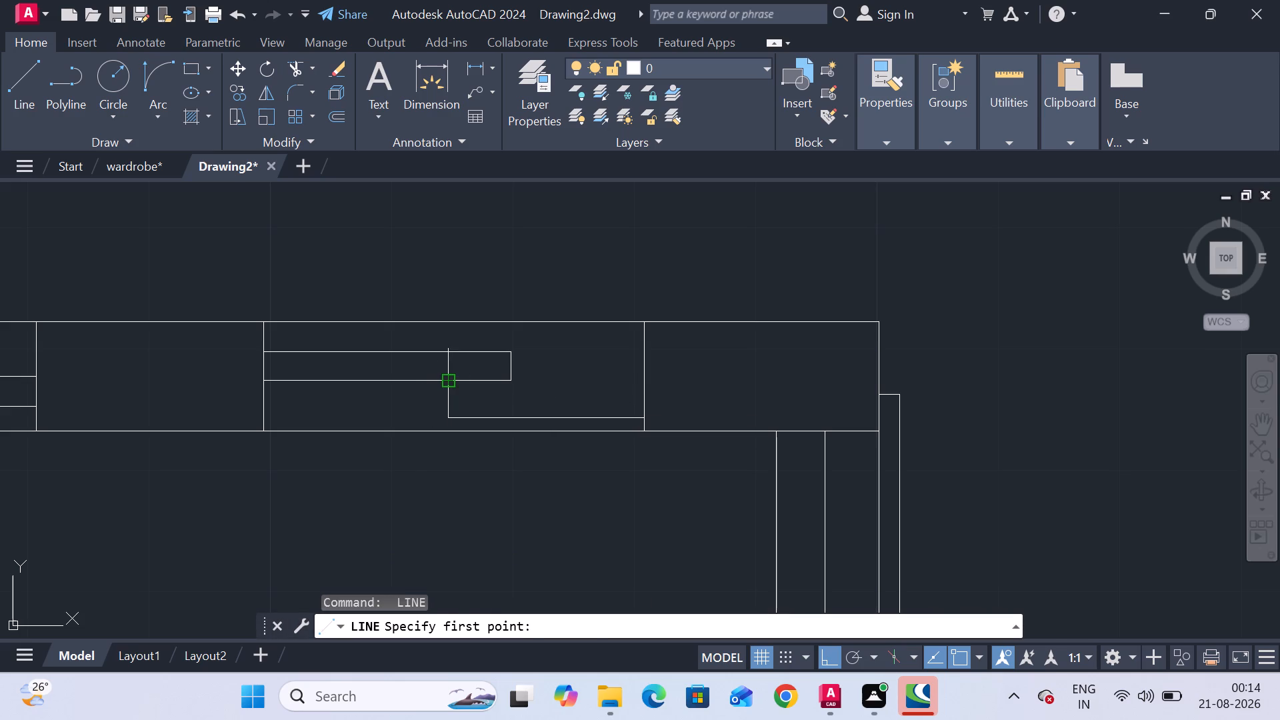
{"action": "left_click", "coordinate": [453, 384]}
{"action": "left_click", "coordinate": [643, 382]}
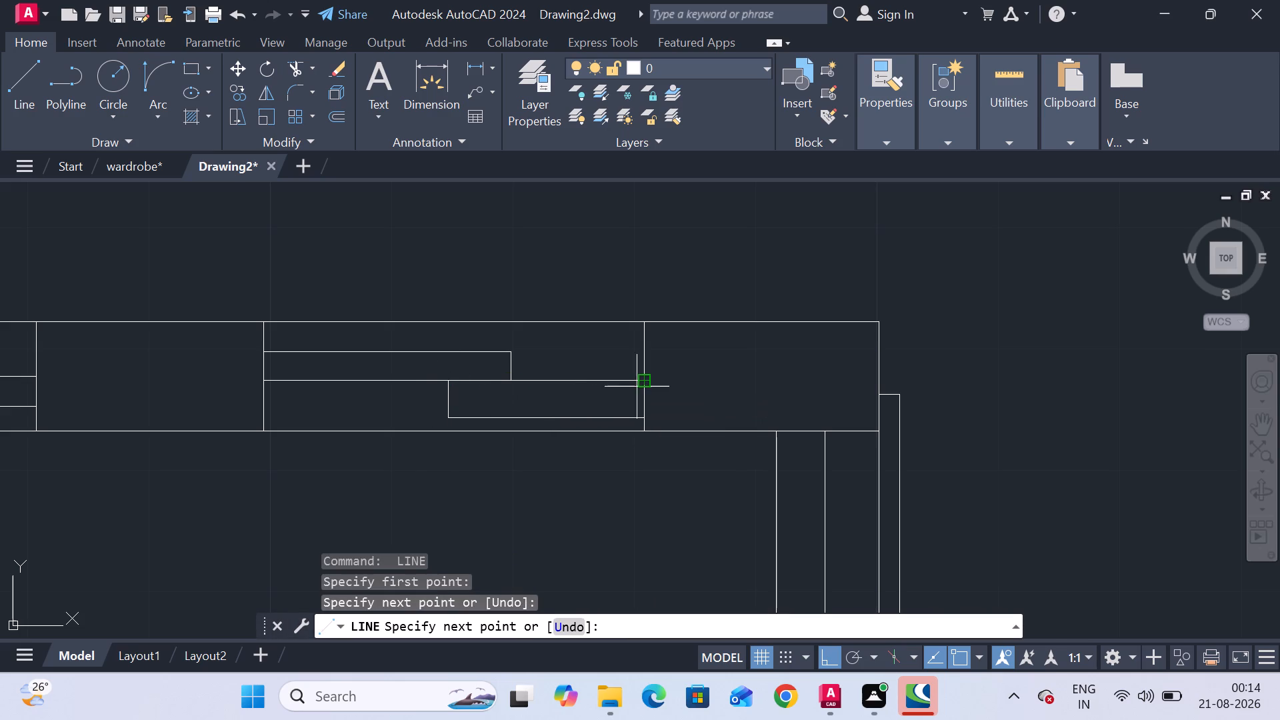
{"action": "key", "text": "Escape"}
Move the east panel's south line slightly north to thin the panel, and trim the leftover stub at its west end.
{"action": "left_click", "coordinate": [536, 419]}
{"action": "left_click", "coordinate": [547, 419]}
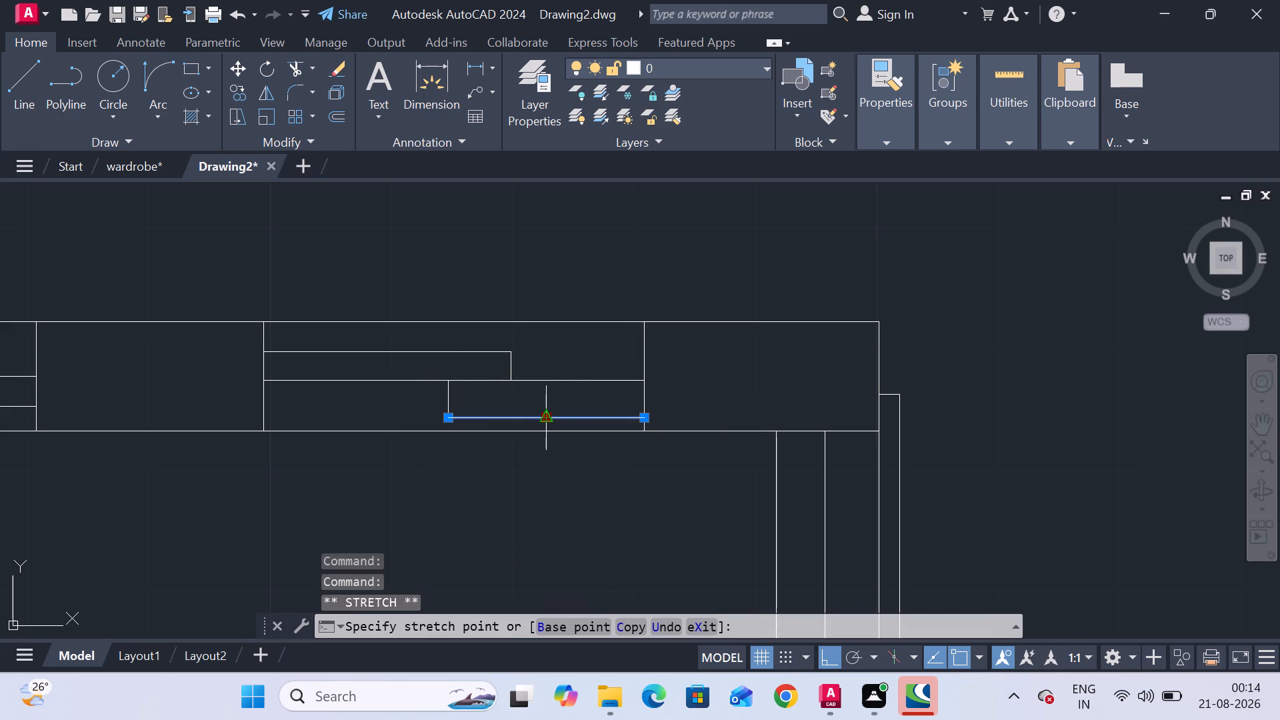
{"action": "left_click", "coordinate": [547, 407]}
{"action": "key", "text": "Escape"}
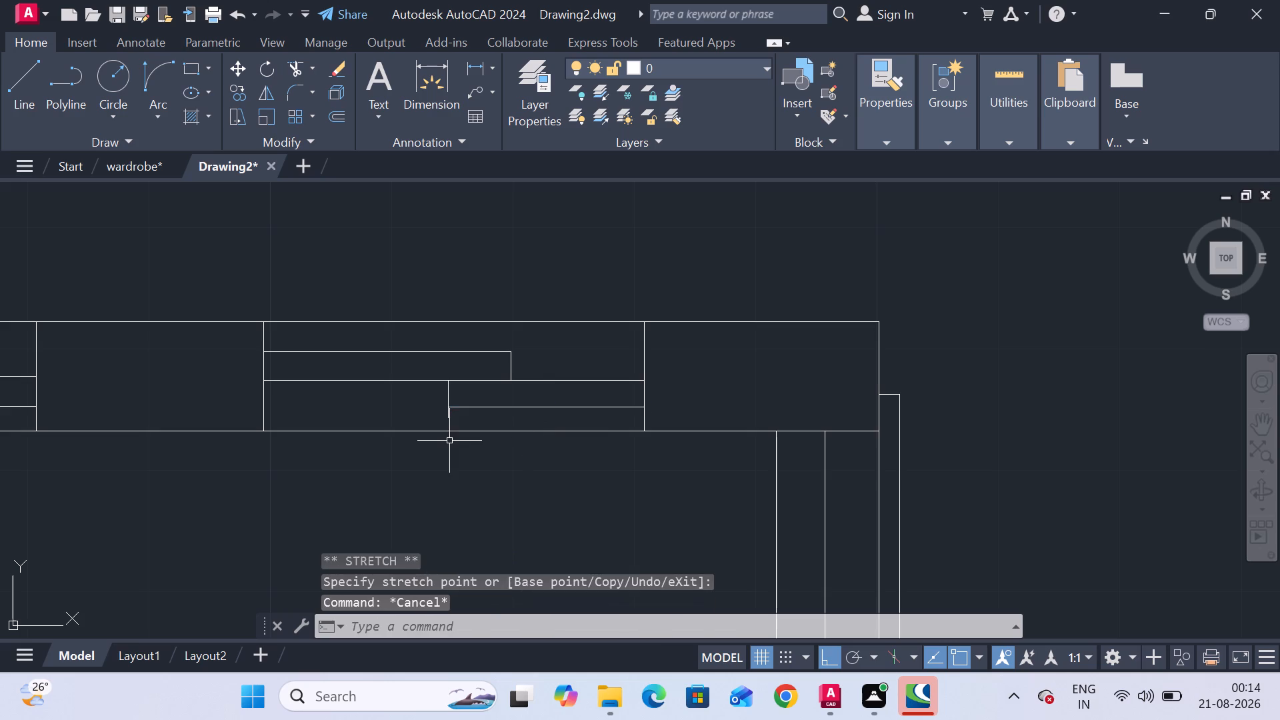
{"action": "left_click", "coordinate": [300, 71]}
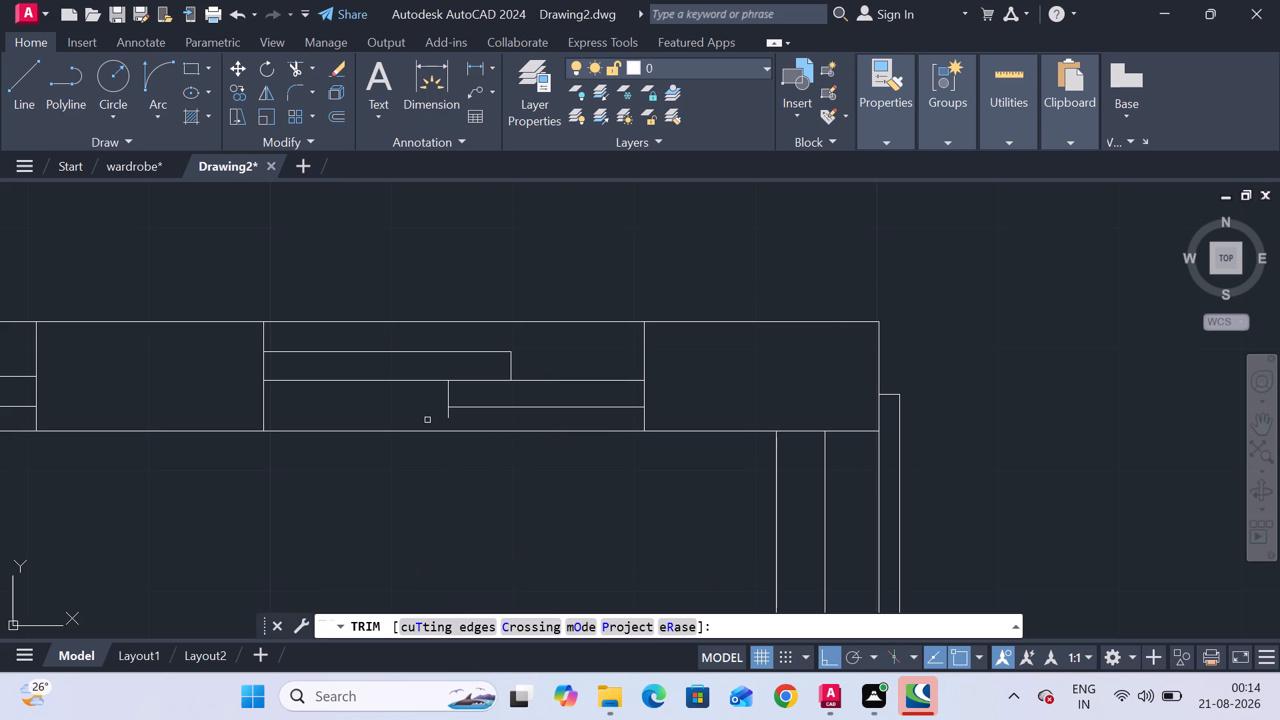
{"action": "left_click", "coordinate": [450, 417]}
{"action": "key", "text": "Escape"}
{"action": "key", "text": "Escape"}
{"action": "key", "text": "Escape"}
{"action": "key", "text": "Escape"}
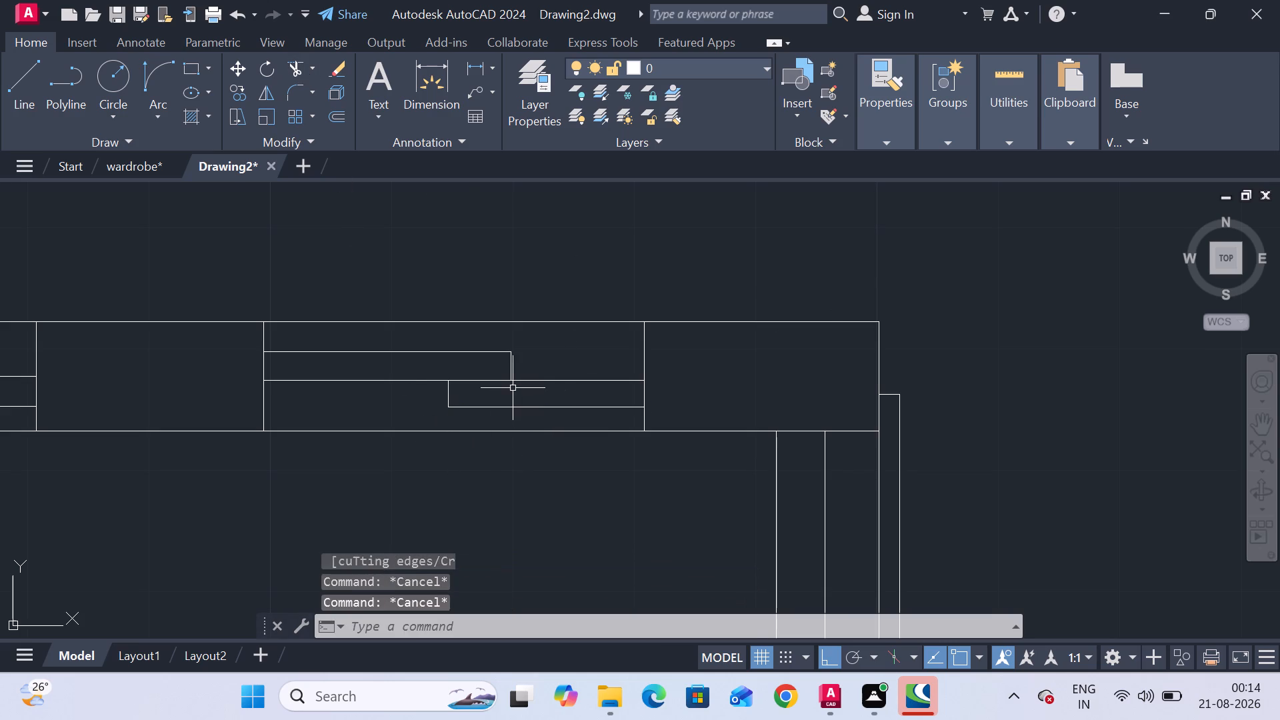
{"action": "key", "text": "Escape"}
{"action": "key", "text": "Escape"}
Draw an outline from the first small window's east jamb, about 3'-4" north into the rear open area and east to the boundary wall.
{"action": "scroll", "coordinate": [513, 388], "scroll_direction": "down", "scroll_amount": 3}
{"action": "middle_click_drag", "start_coordinate": [489, 468], "coordinate": [517, 387]}
{"action": "scroll", "coordinate": [517, 387], "scroll_direction": "down", "scroll_amount": 2}
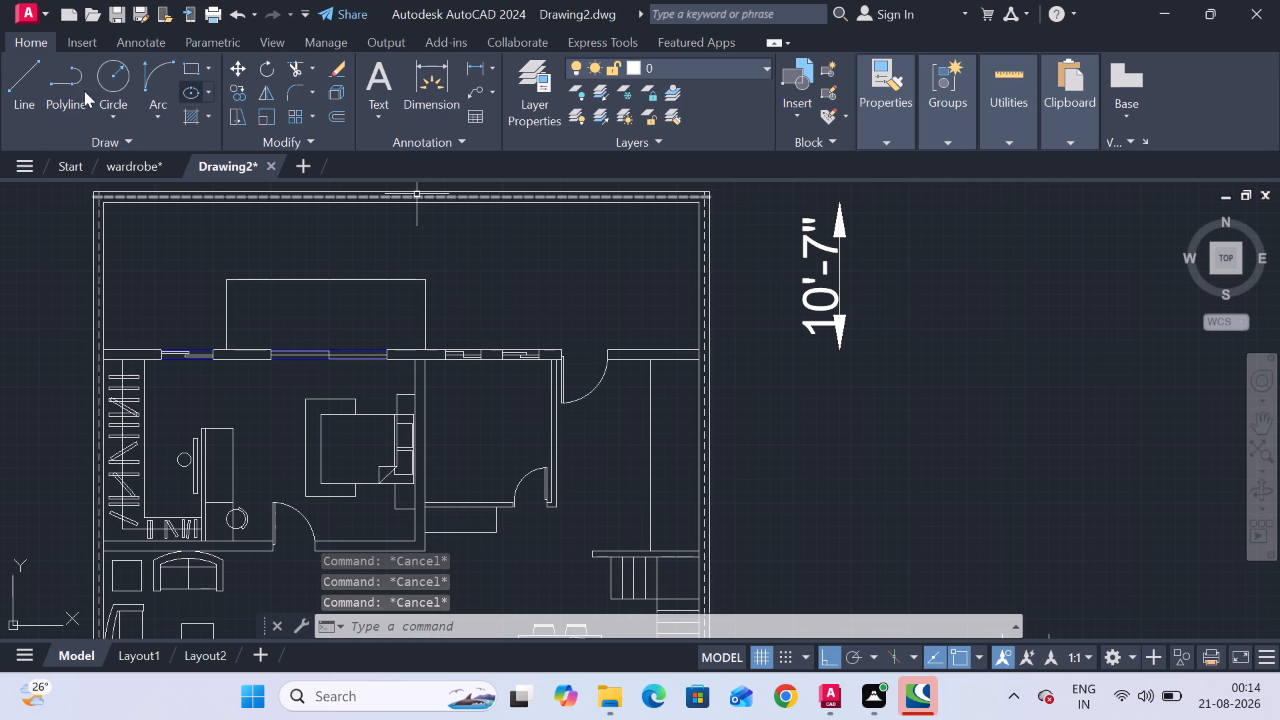
{"action": "left_click", "coordinate": [15, 92]}
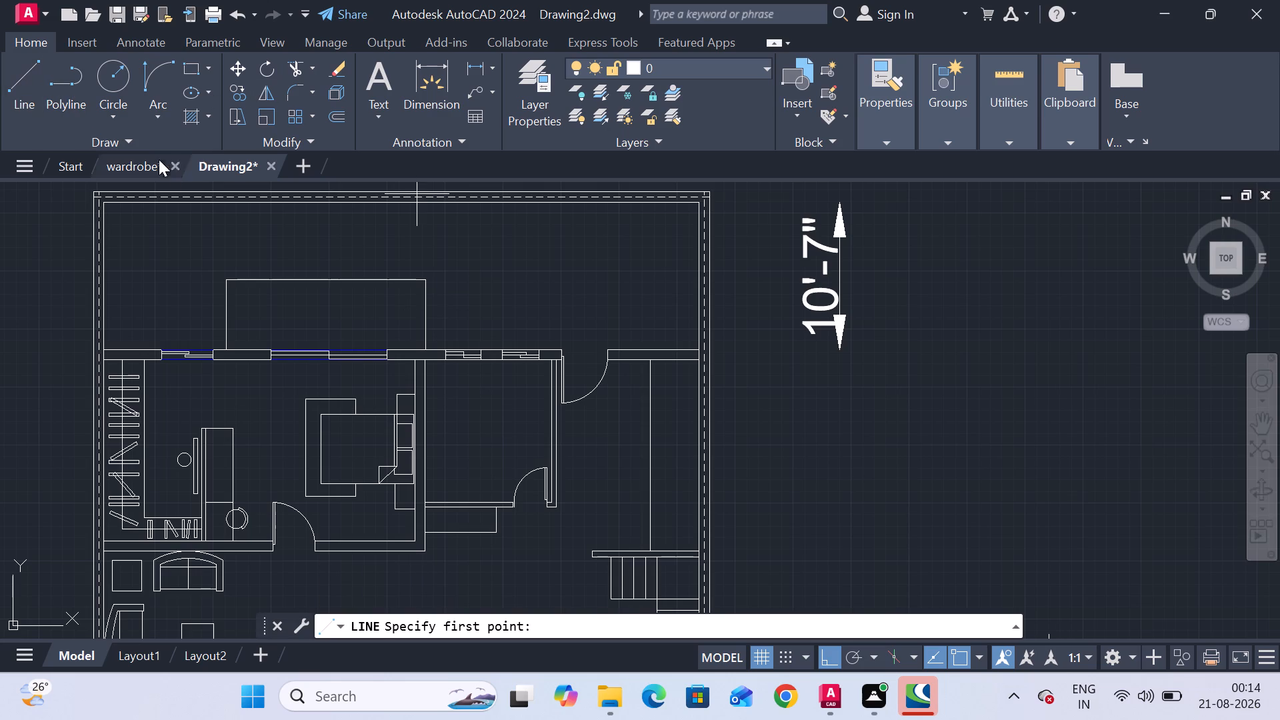
{"action": "scroll", "coordinate": [533, 319], "scroll_direction": "up", "scroll_amount": 2}
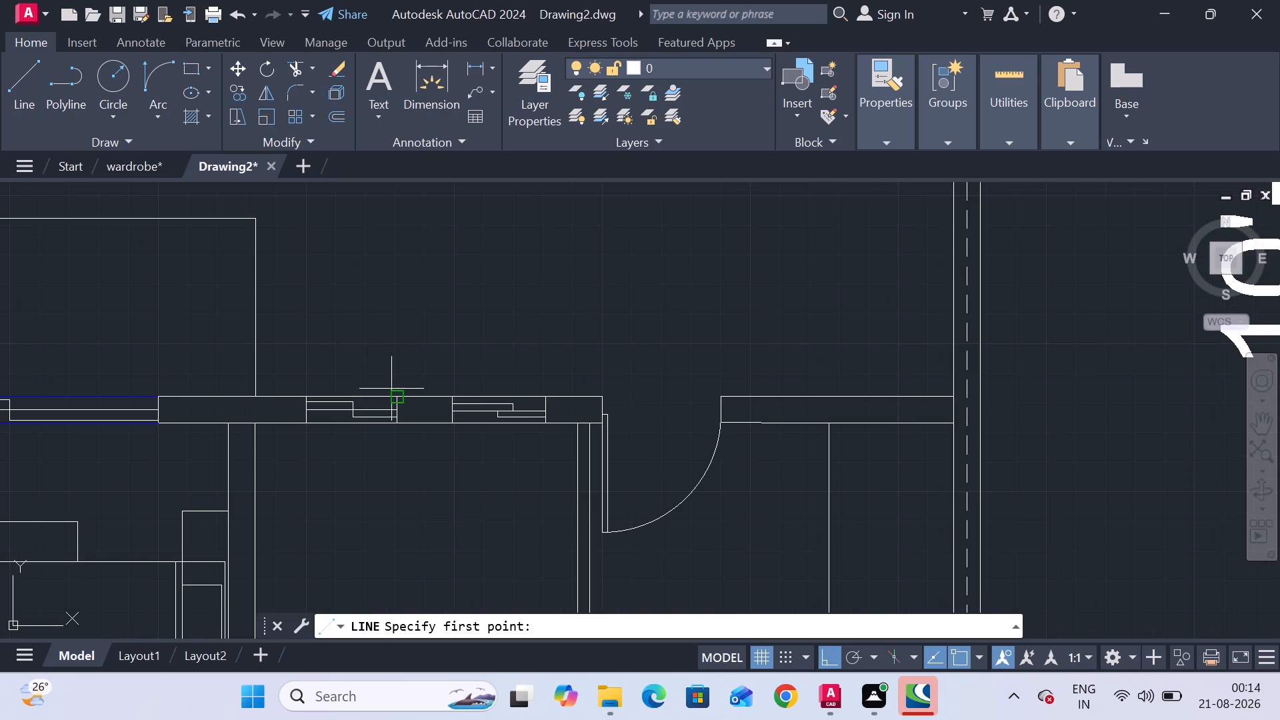
{"action": "left_click", "coordinate": [399, 391]}
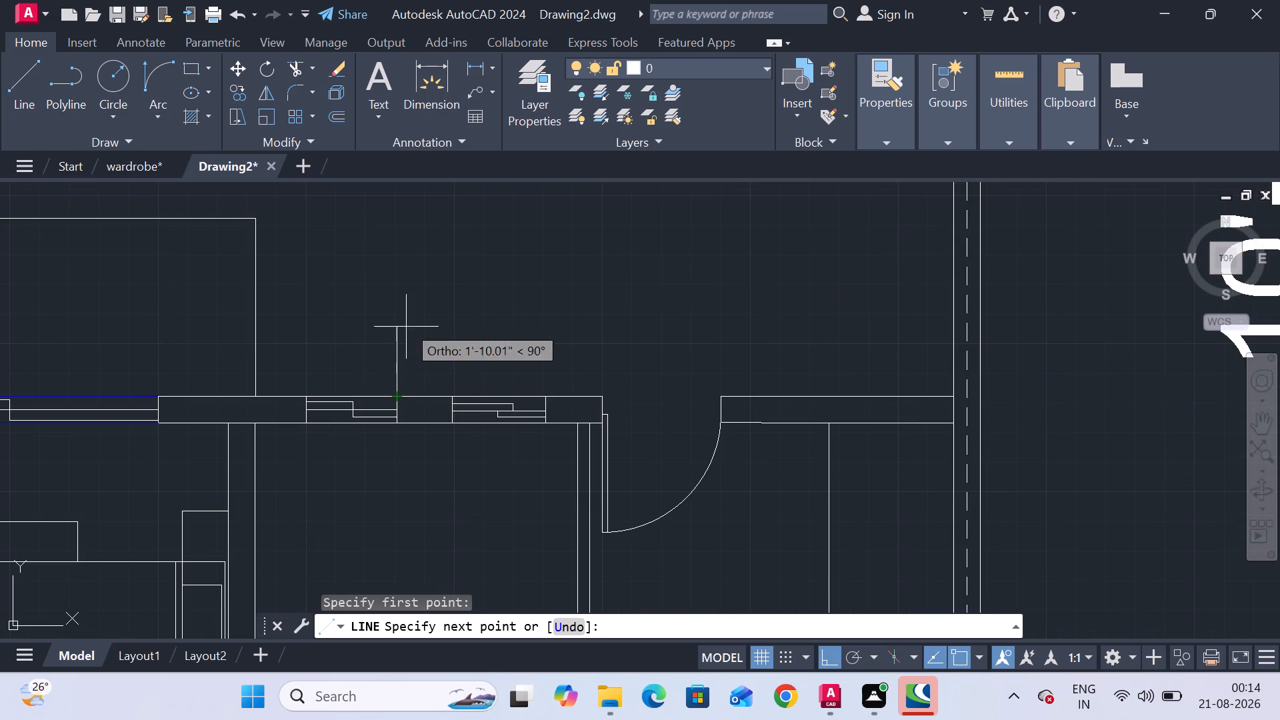
{"action": "middle_click_drag", "start_coordinate": [396, 212], "coordinate": [397, 267]}
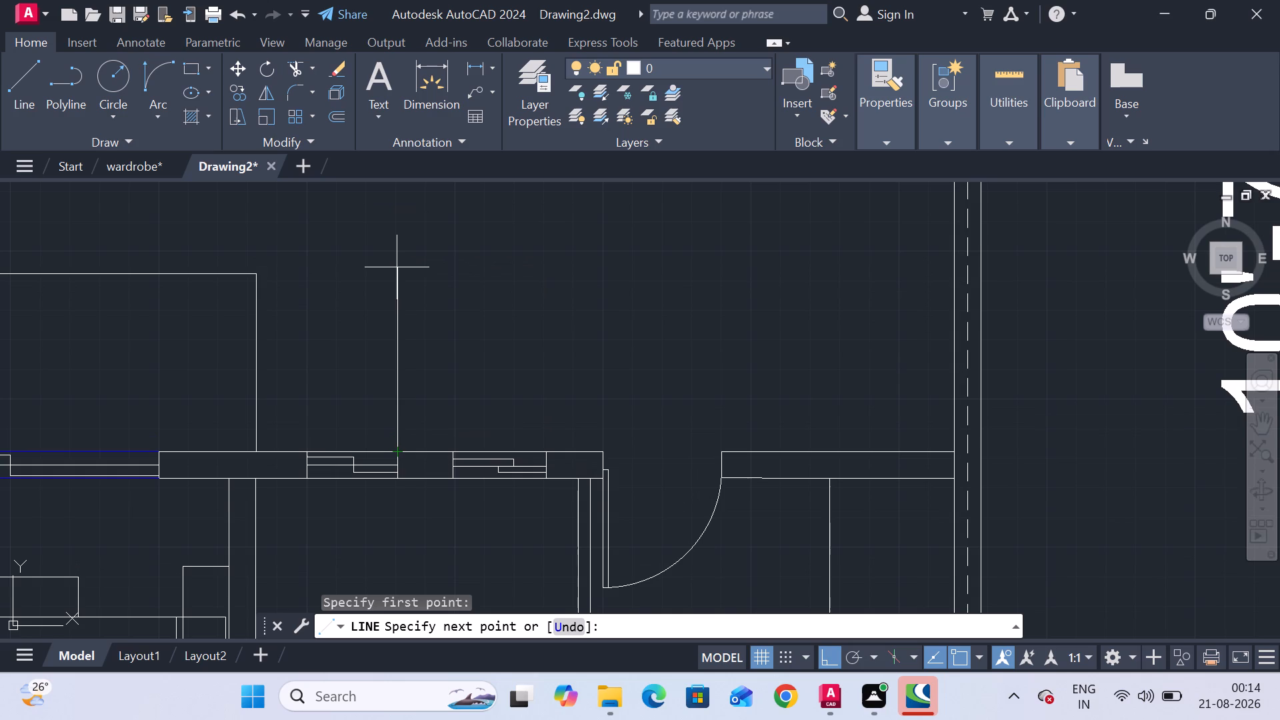
{"action": "left_click", "coordinate": [401, 335]}
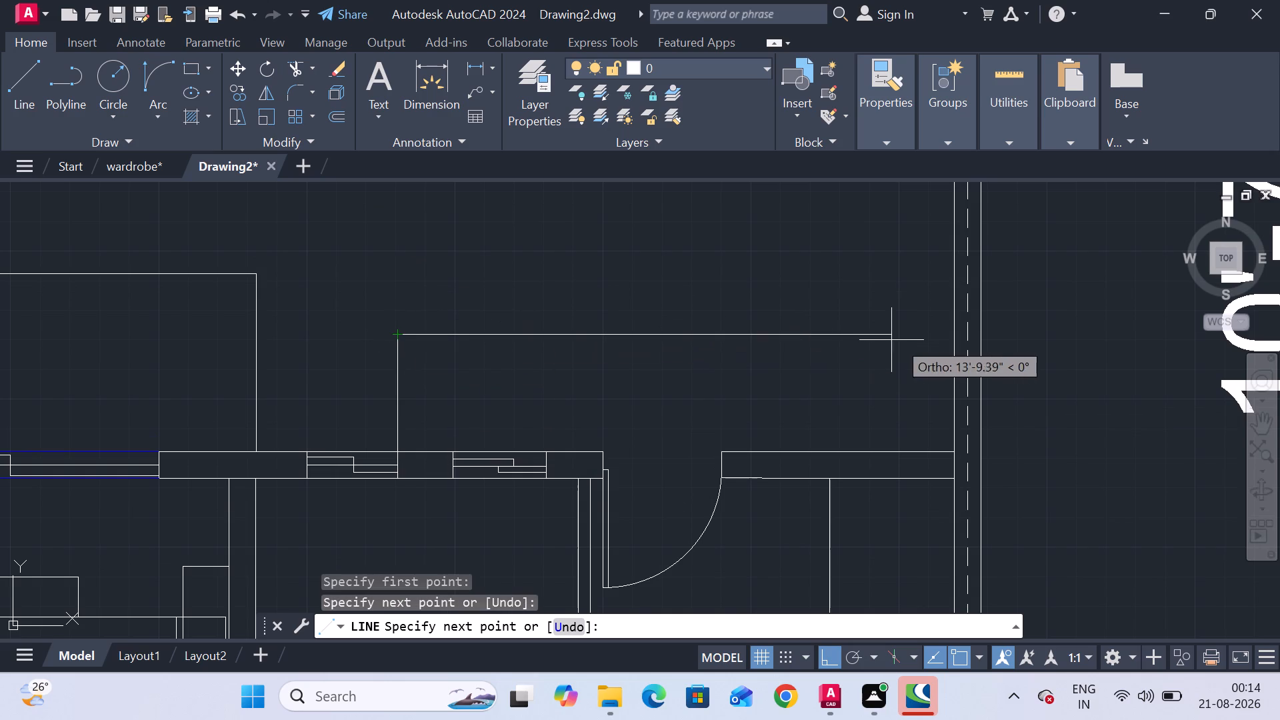
{"action": "left_click", "coordinate": [952, 339]}
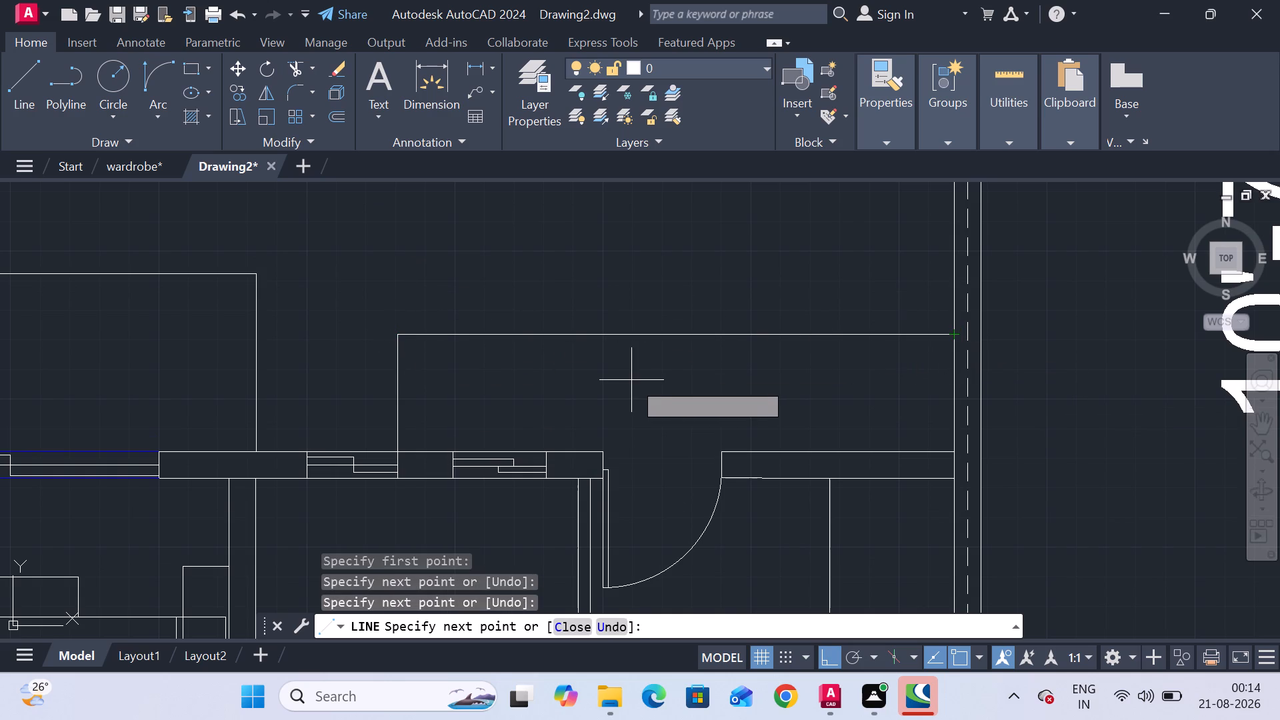
{"action": "key", "text": "Escape"}
Match the properties of the north boundary wall's dashed centre line onto all lines of the two rear open area outlines.
{"action": "scroll", "coordinate": [533, 400], "scroll_direction": "down", "scroll_amount": 3}
{"action": "type", "text": "match"}
{"action": "key", "text": "Return"}
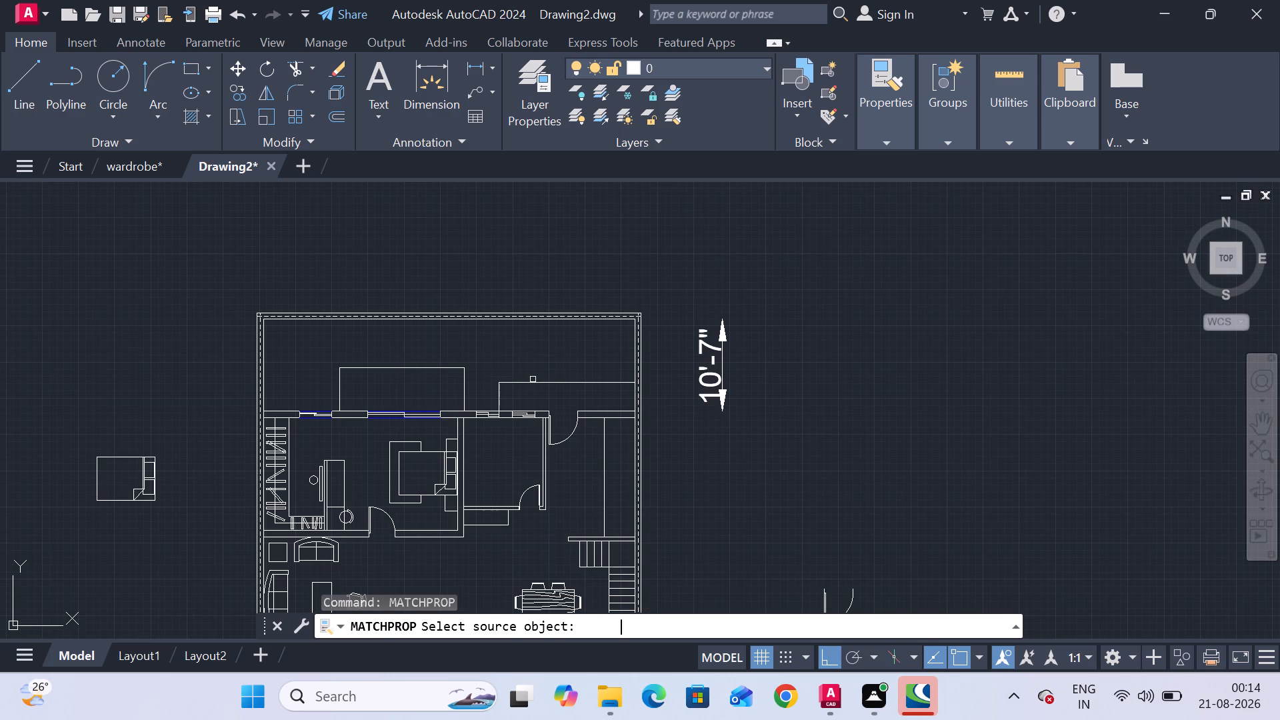
{"action": "scroll", "coordinate": [420, 293], "scroll_direction": "up", "scroll_amount": 3}
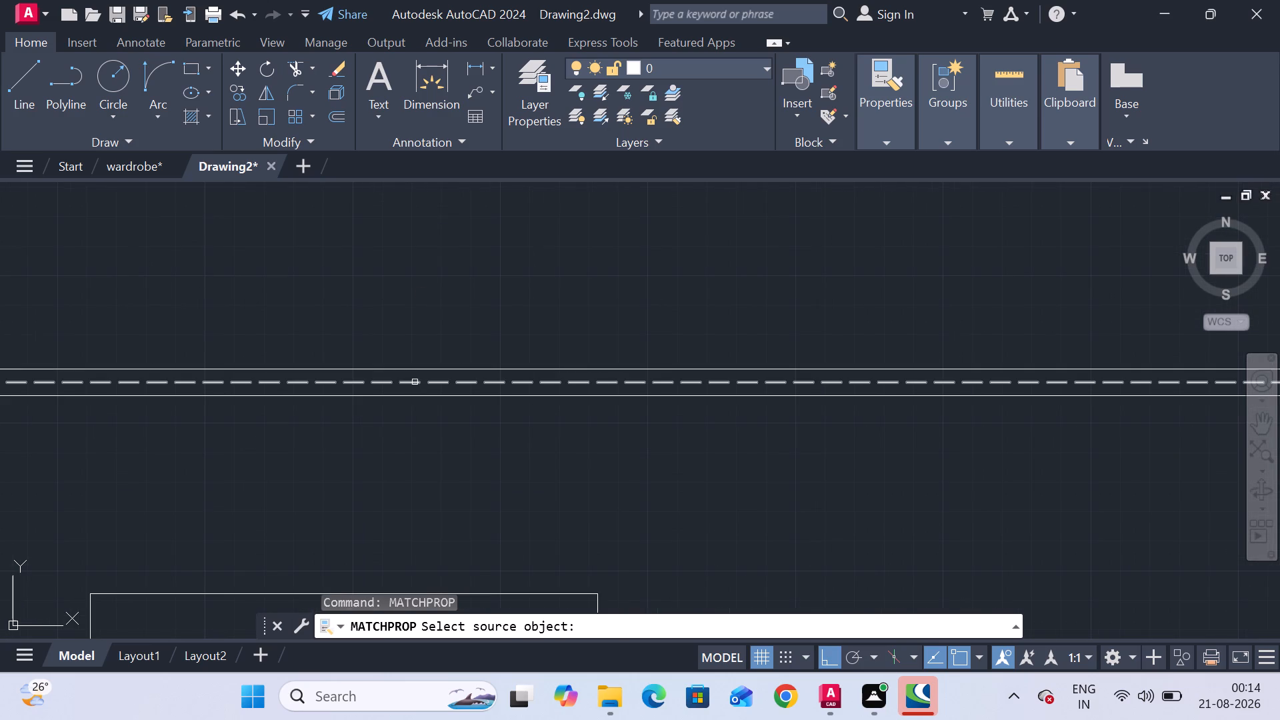
{"action": "left_click", "coordinate": [415, 381]}
{"action": "scroll", "coordinate": [439, 431], "scroll_direction": "down", "scroll_amount": 2}
{"action": "middle_click_drag", "start_coordinate": [439, 431], "coordinate": [419, 317]}
{"action": "left_click", "coordinate": [399, 380]}
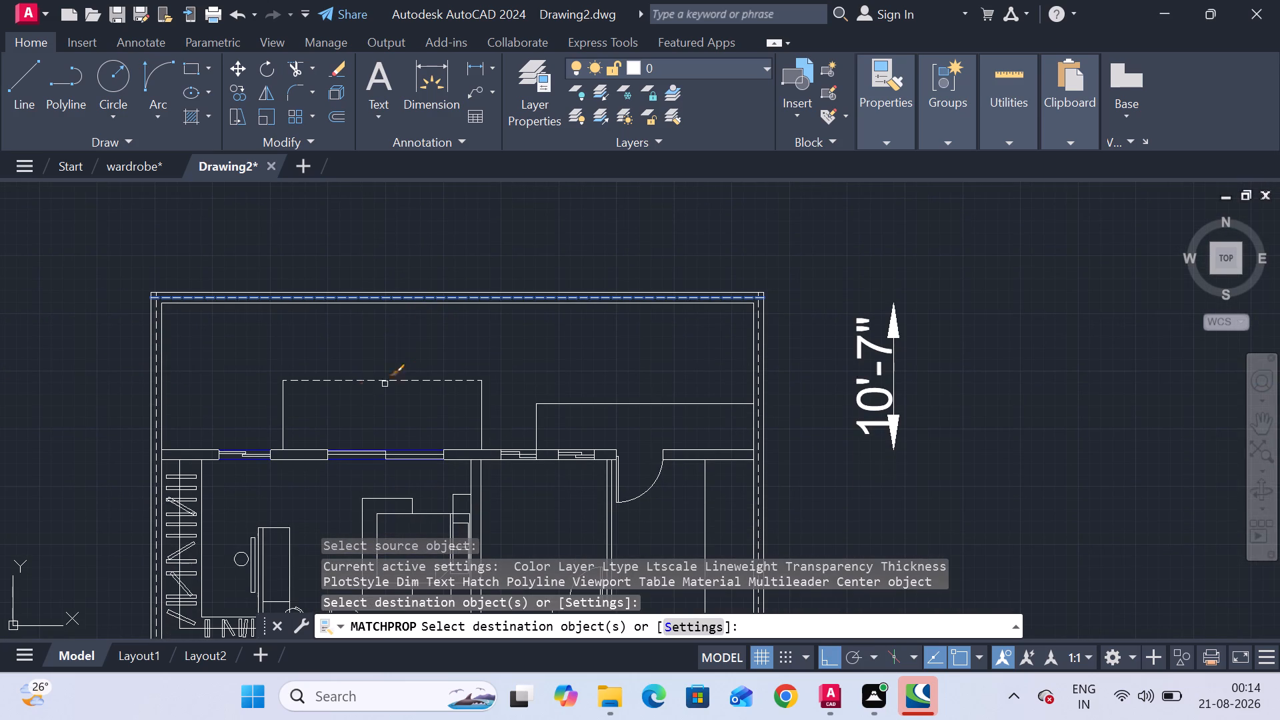
{"action": "left_click", "coordinate": [281, 417]}
{"action": "left_click", "coordinate": [484, 417]}
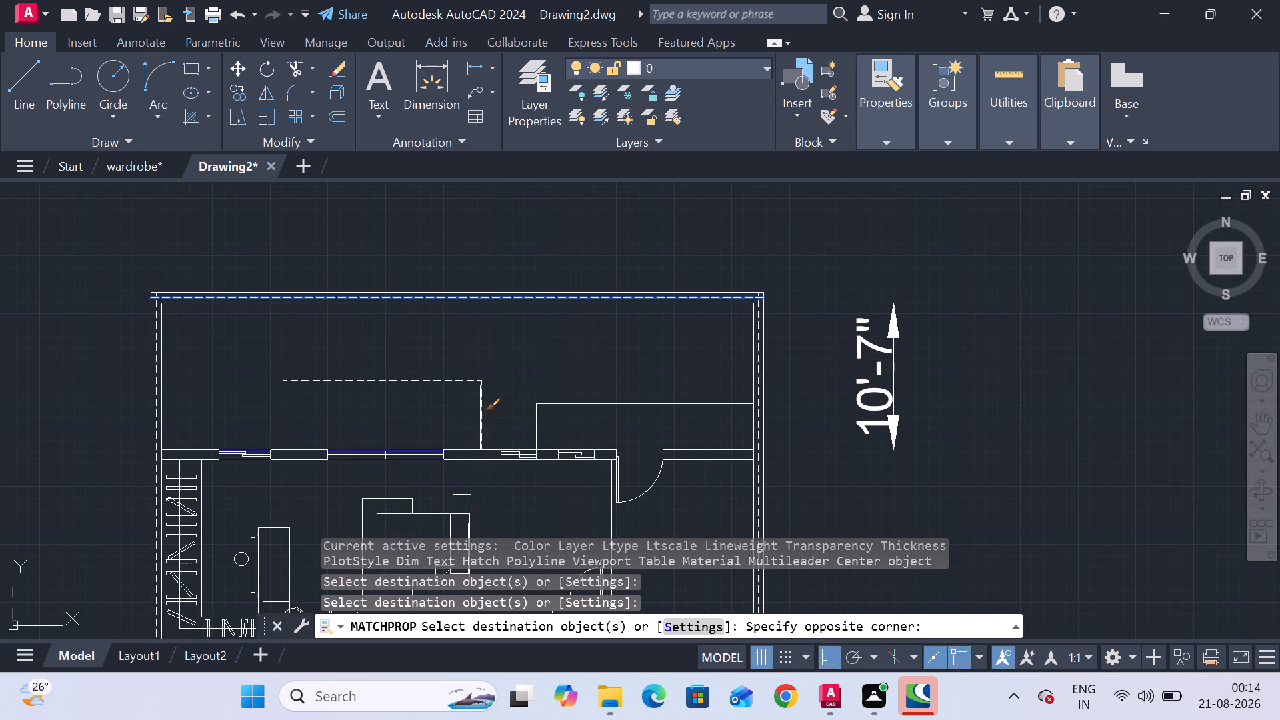
{"action": "left_click", "coordinate": [481, 411]}
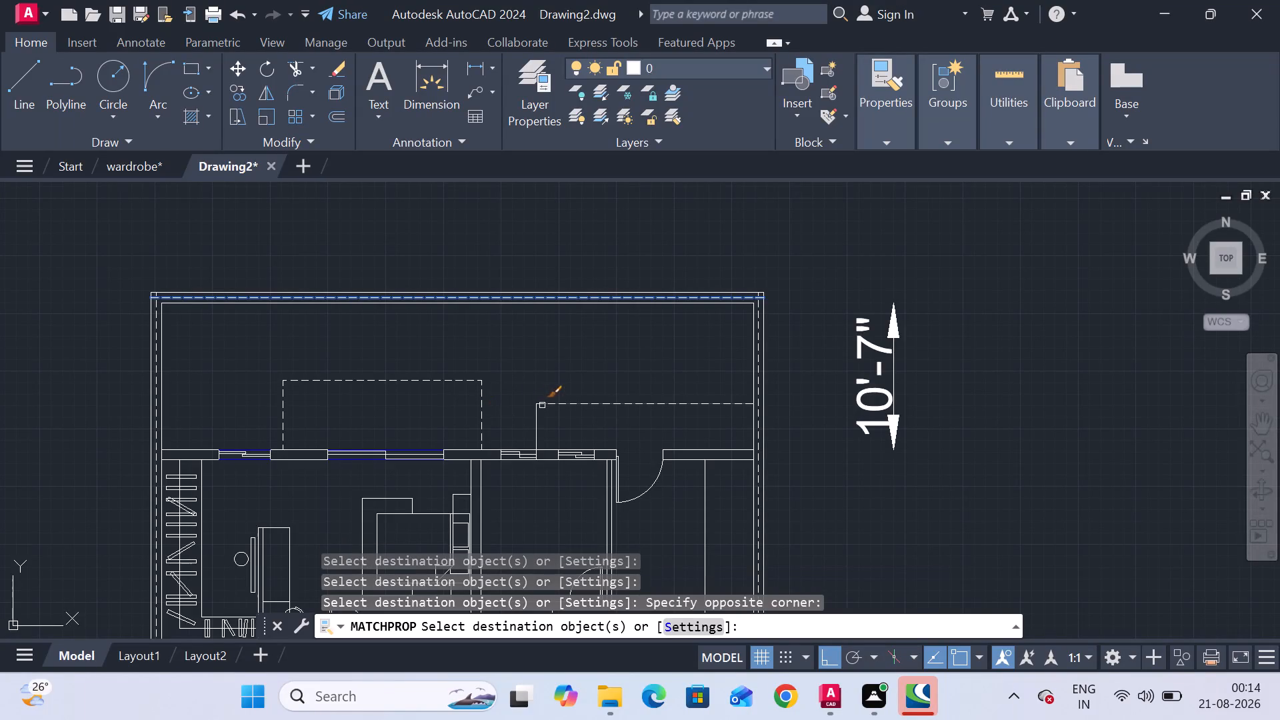
{"action": "left_click", "coordinate": [542, 405]}
{"action": "left_click", "coordinate": [537, 415]}
{"action": "key", "text": "Escape"}
{"action": "key", "text": "Escape"}
{"action": "key", "text": "Escape"}
{"action": "key", "text": "Escape"}
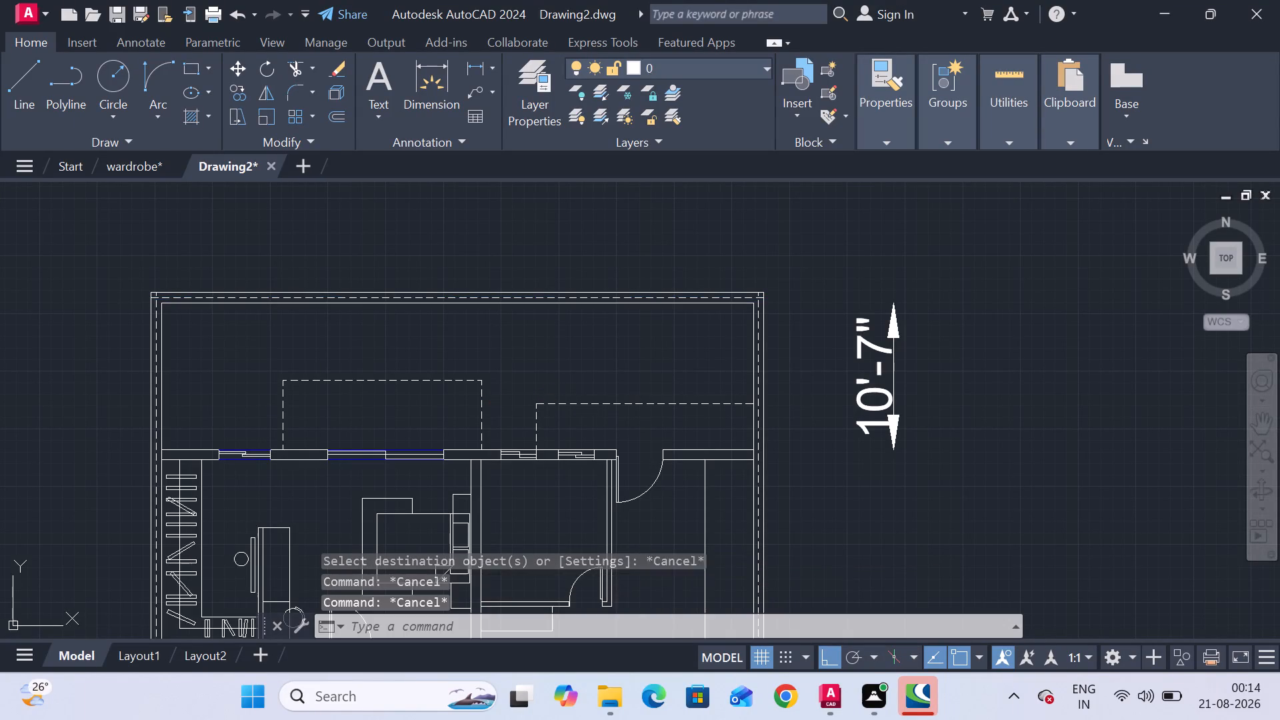
{"action": "key", "text": "Escape"}
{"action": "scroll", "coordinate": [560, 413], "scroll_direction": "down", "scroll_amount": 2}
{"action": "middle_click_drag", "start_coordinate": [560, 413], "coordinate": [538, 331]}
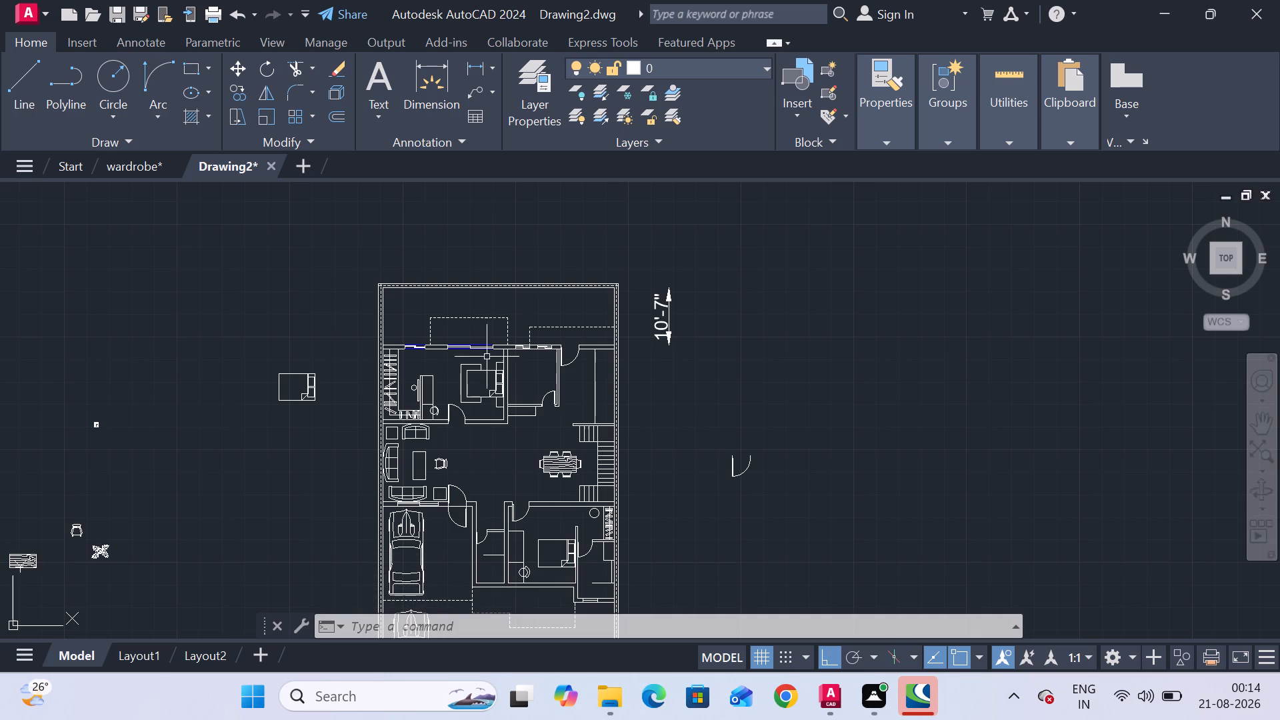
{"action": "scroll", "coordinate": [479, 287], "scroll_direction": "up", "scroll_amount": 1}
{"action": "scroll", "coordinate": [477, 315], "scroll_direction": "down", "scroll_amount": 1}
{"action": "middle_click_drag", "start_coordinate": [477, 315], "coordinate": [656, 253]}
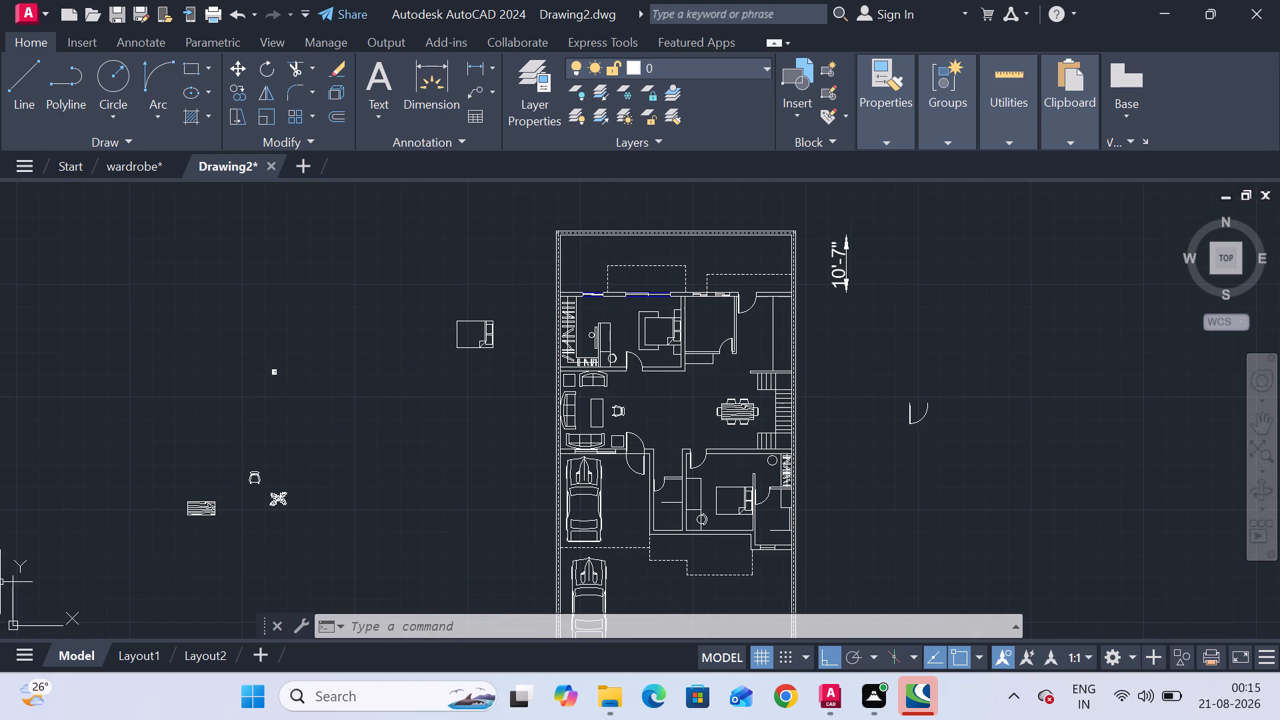
Copy the loose plant block with Ortho off, placing two copies along the west wall in the rear open area's northwest corner.
{"action": "scroll", "coordinate": [356, 485], "scroll_direction": "up", "scroll_amount": 1}
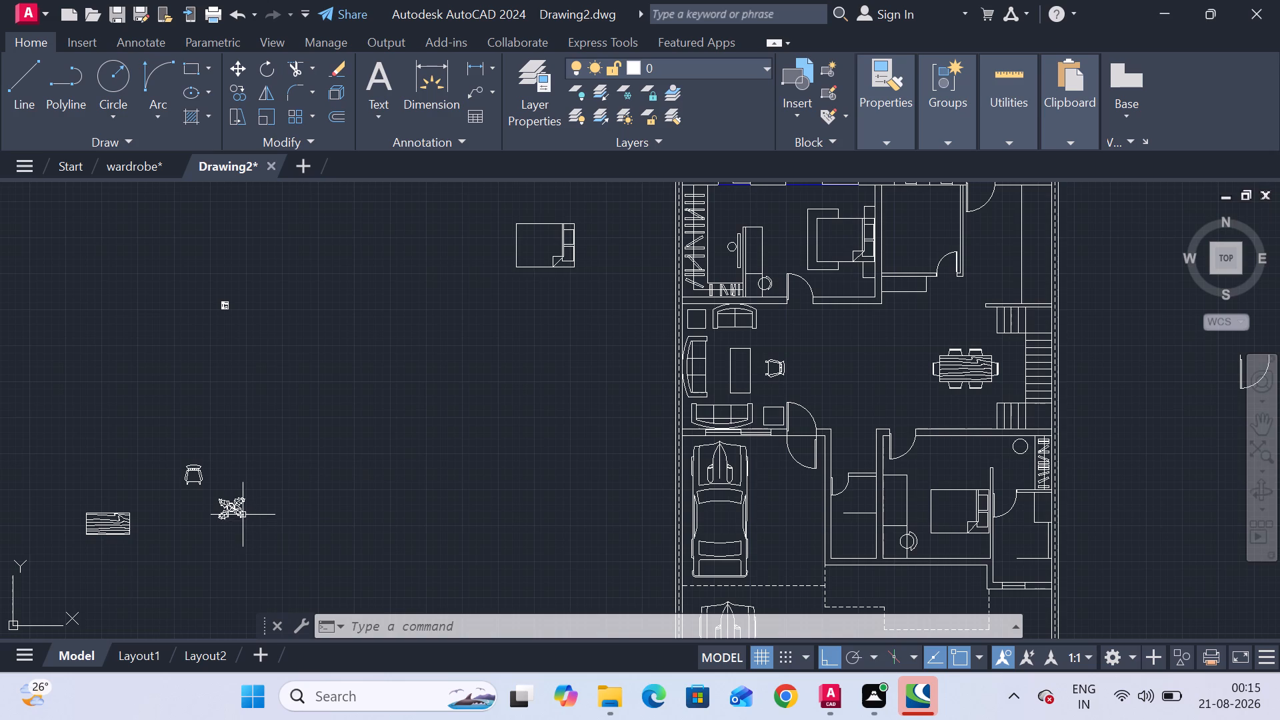
{"action": "left_click", "coordinate": [241, 514]}
{"action": "right_click", "coordinate": [241, 514]}
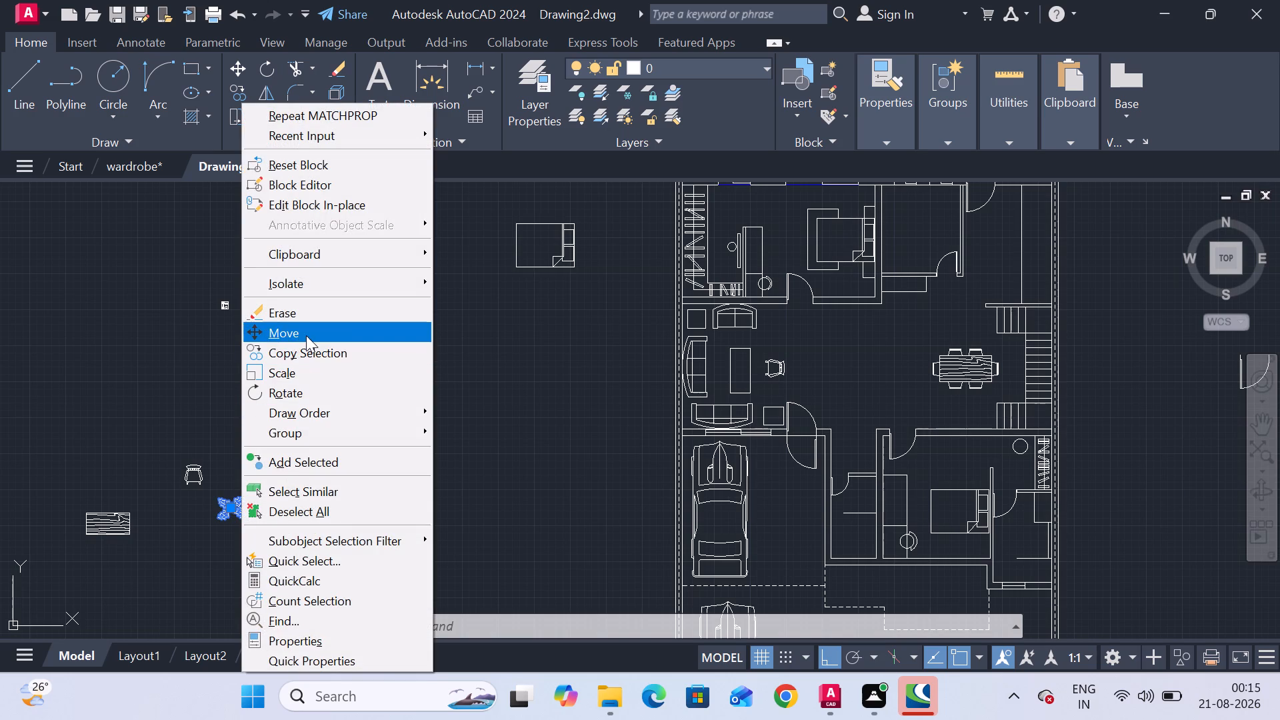
{"action": "left_click", "coordinate": [315, 344]}
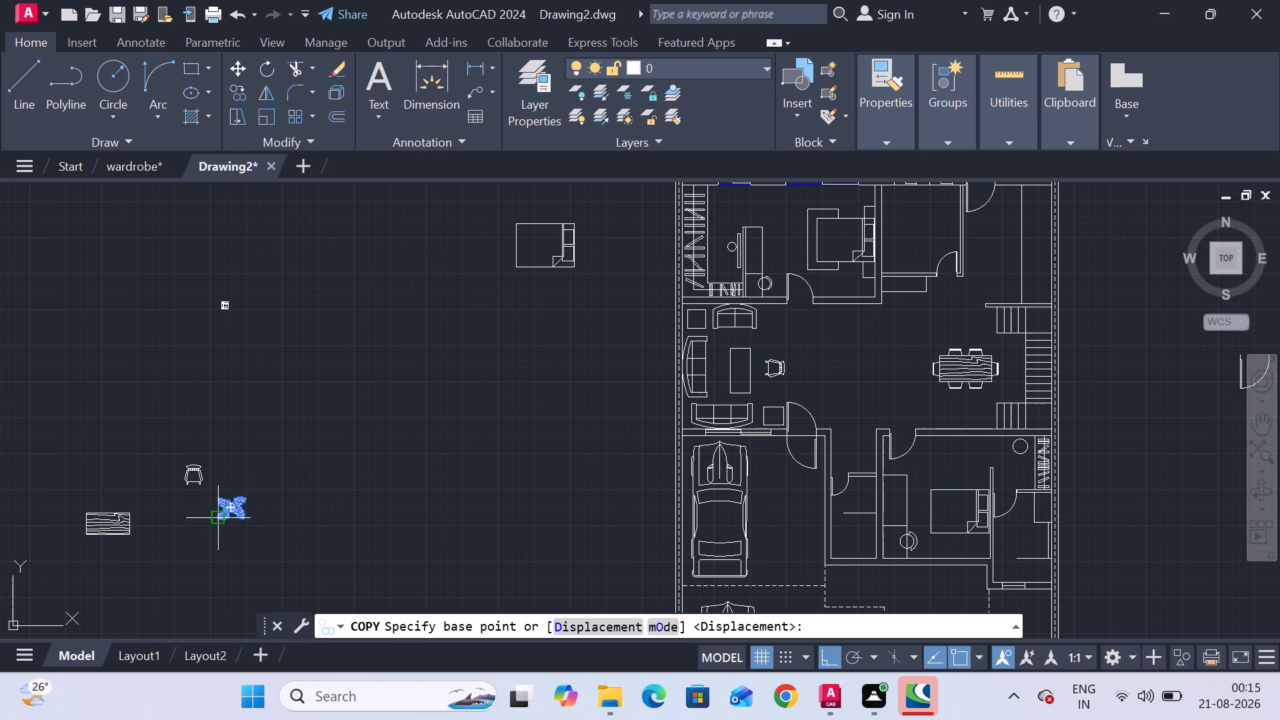
{"action": "left_click", "coordinate": [214, 515]}
{"action": "key", "text": "F8"}
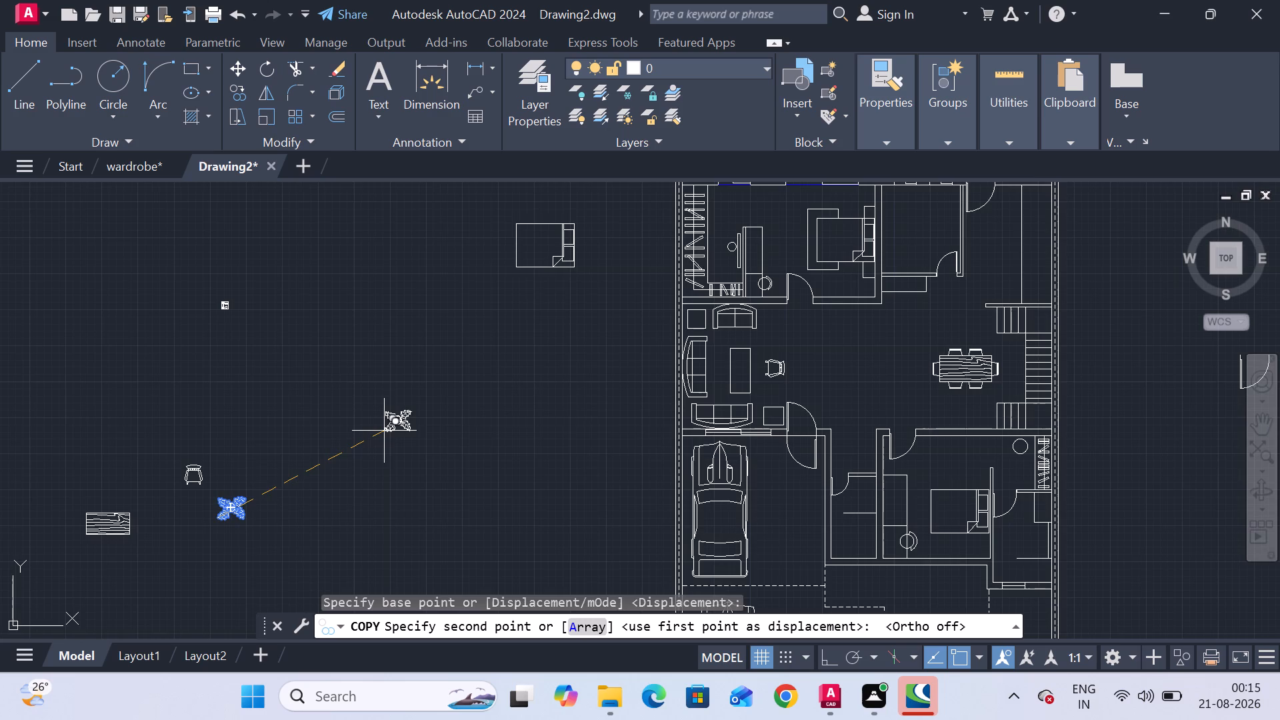
{"action": "middle_click_drag", "start_coordinate": [384, 431], "coordinate": [243, 593]}
{"action": "scroll", "coordinate": [573, 272], "scroll_direction": "up", "scroll_amount": 2}
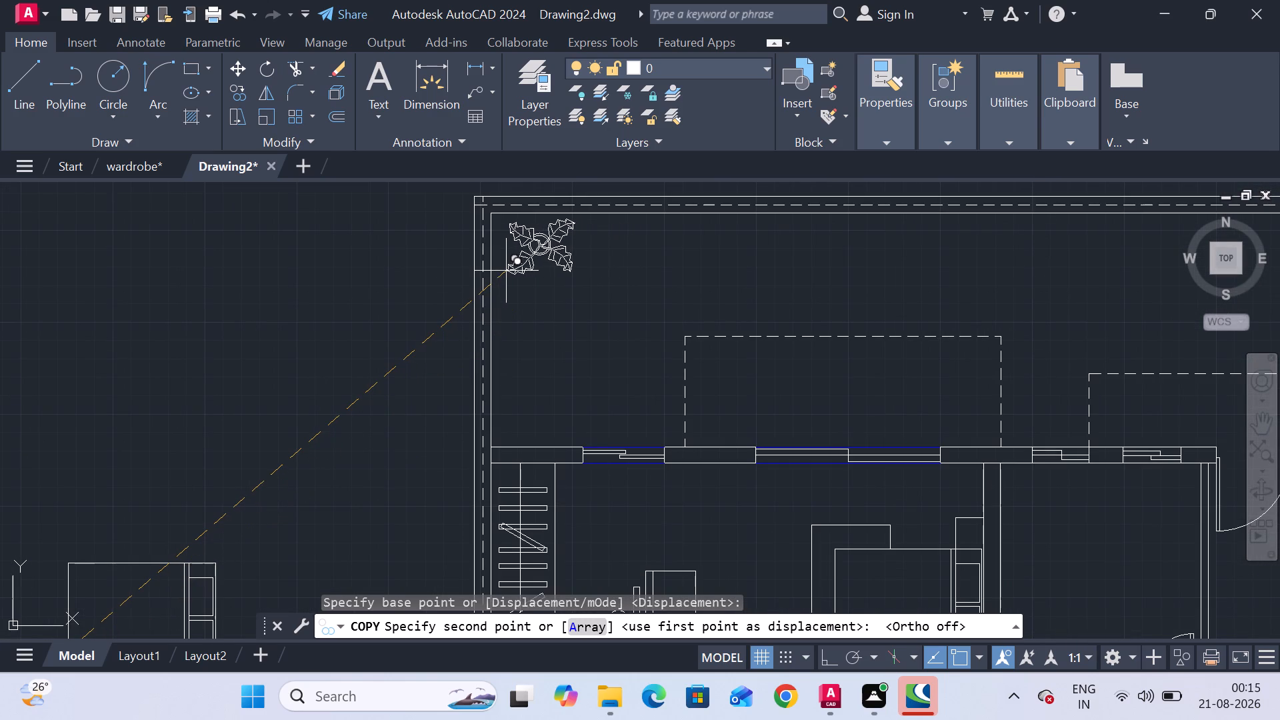
{"action": "left_click", "coordinate": [506, 271]}
{"action": "left_click", "coordinate": [510, 334]}
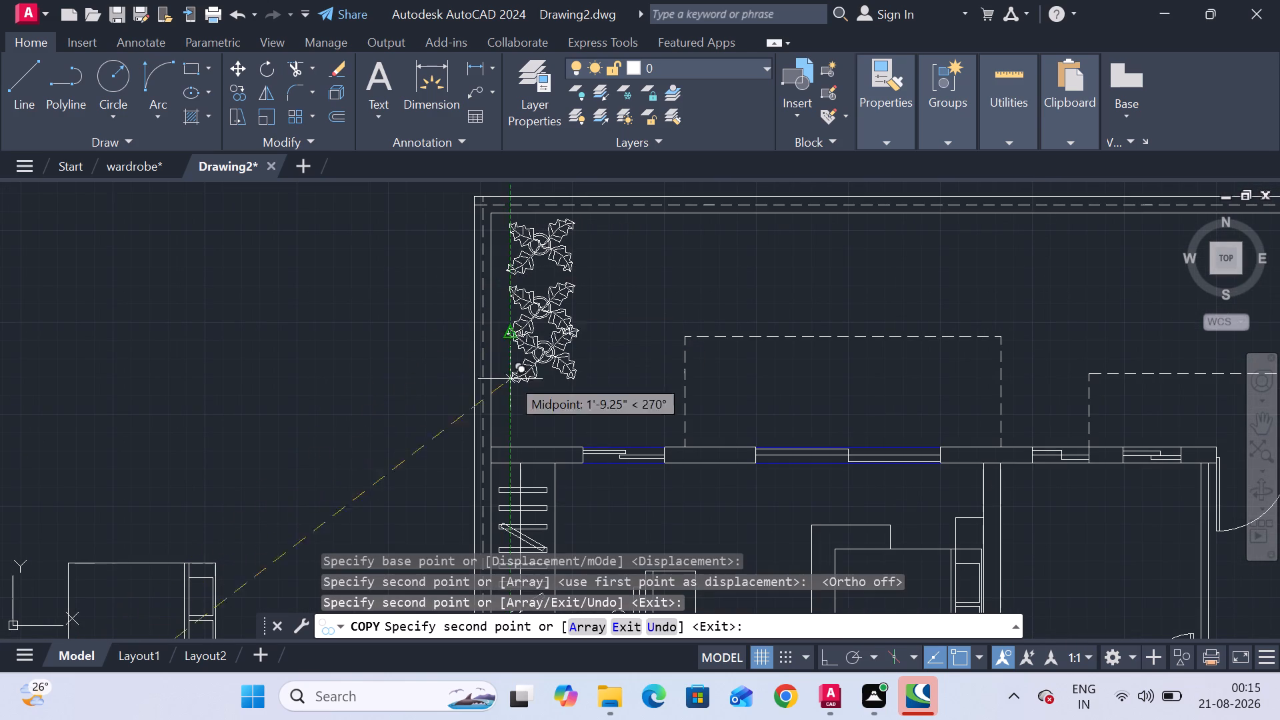
Place eight more plant copies in a row along the north boundary wall and one below the northeast corner by the east wall.
{"action": "left_click", "coordinate": [604, 267]}
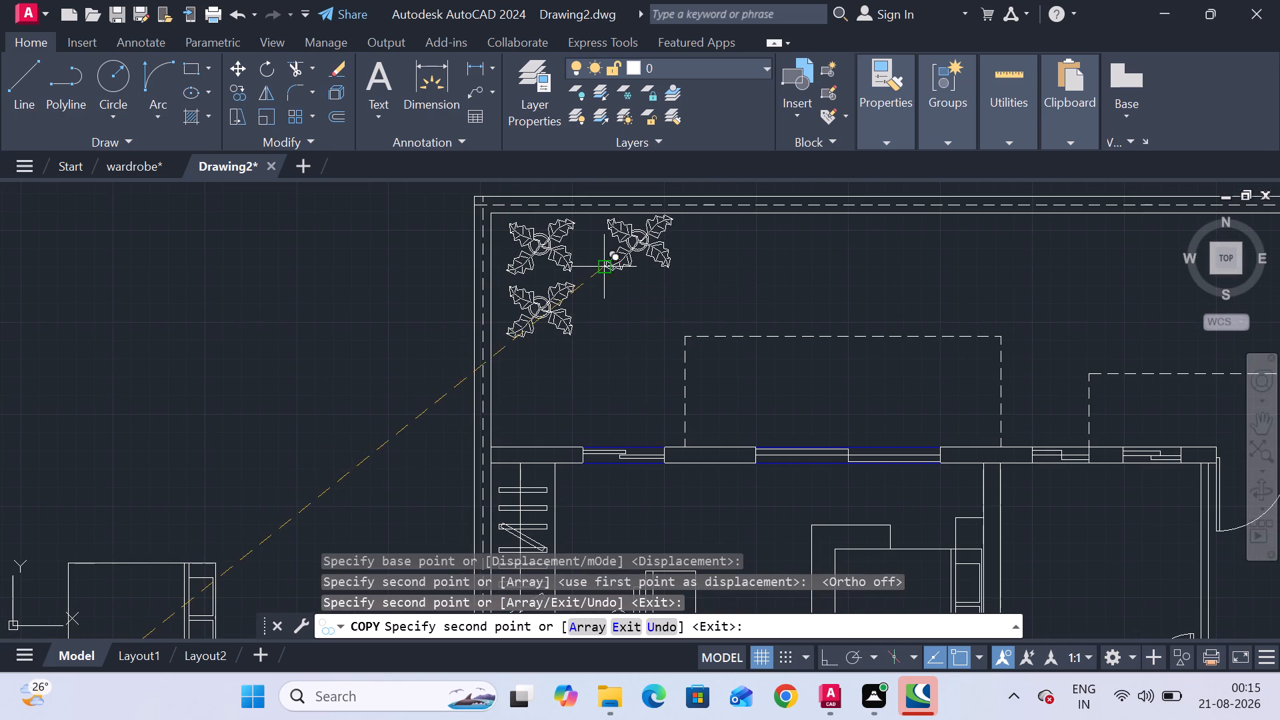
{"action": "left_click", "coordinate": [704, 267]}
{"action": "middle_click_drag", "start_coordinate": [704, 267], "coordinate": [350, 349]}
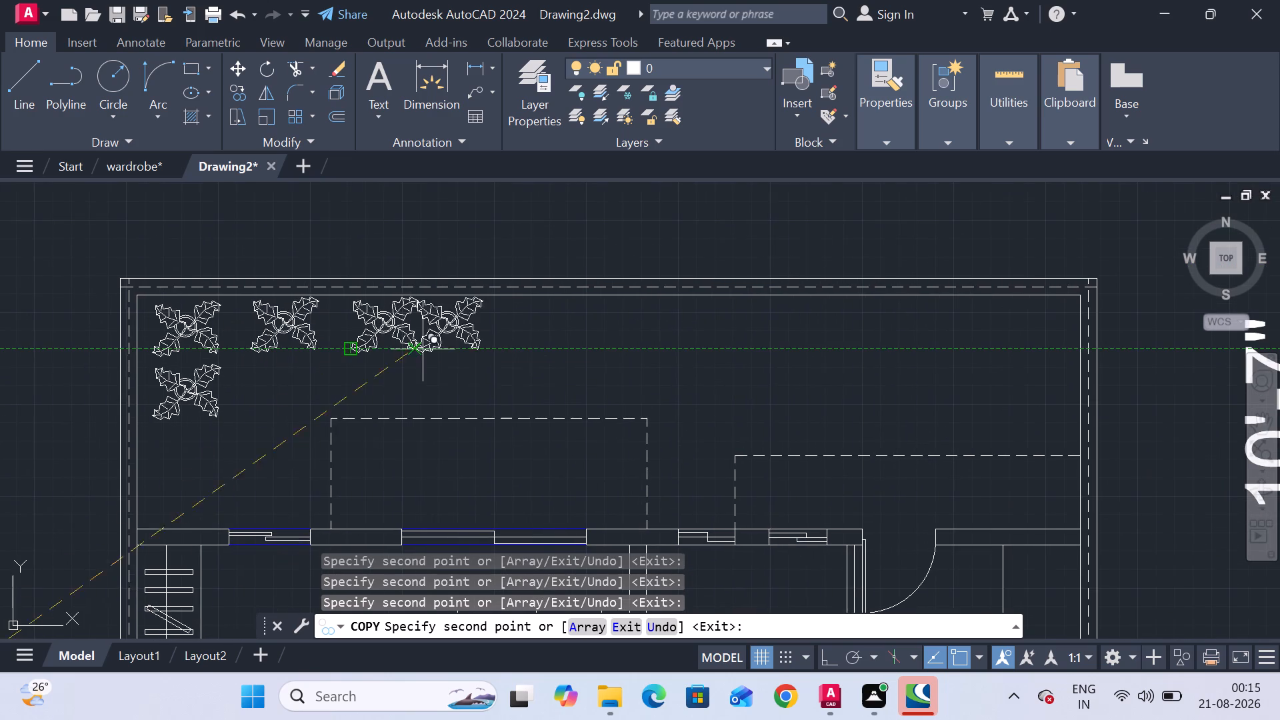
{"action": "left_click", "coordinate": [451, 344]}
{"action": "left_click", "coordinate": [562, 343]}
{"action": "left_click", "coordinate": [674, 352]}
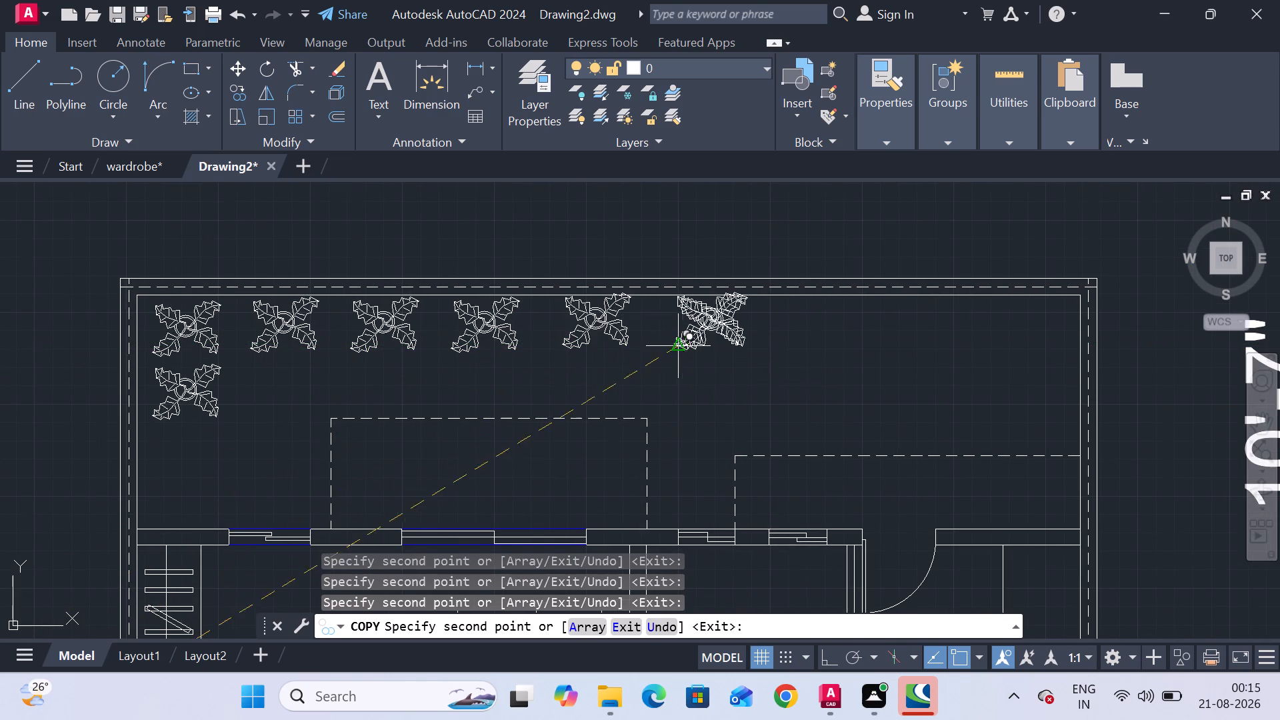
{"action": "left_click", "coordinate": [791, 349]}
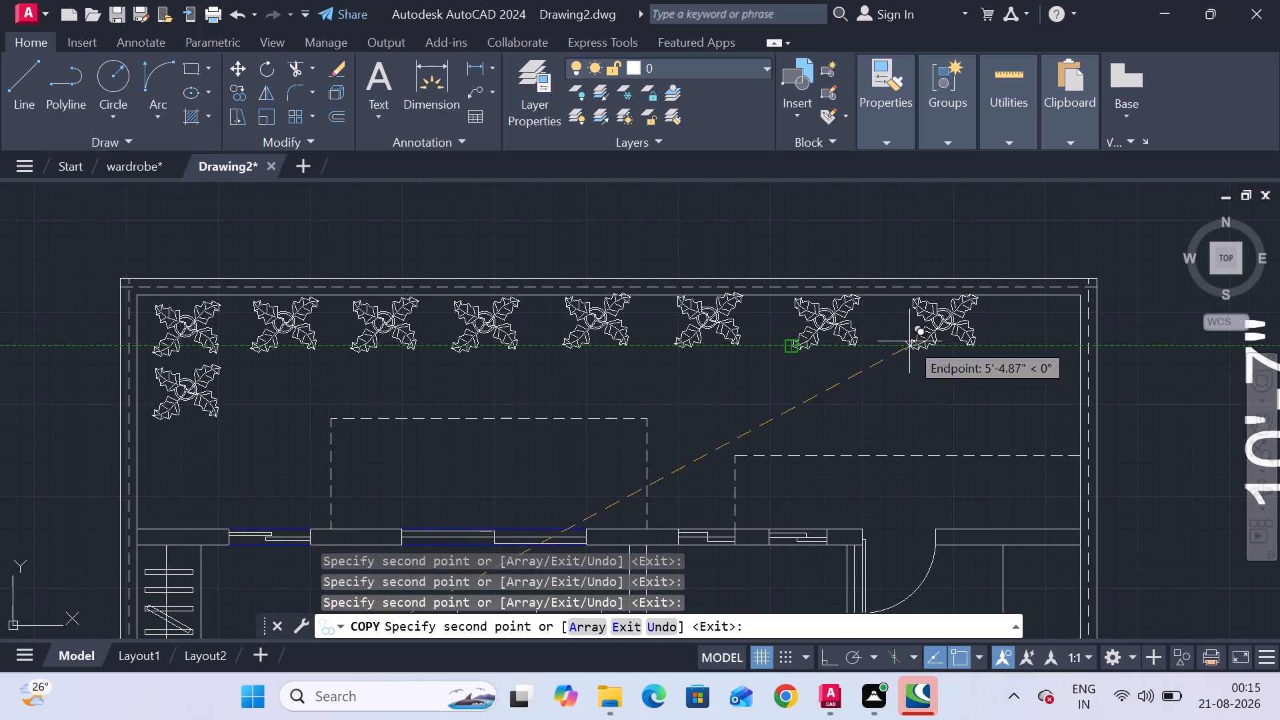
{"action": "left_click", "coordinate": [908, 341]}
{"action": "left_click", "coordinate": [1005, 345]}
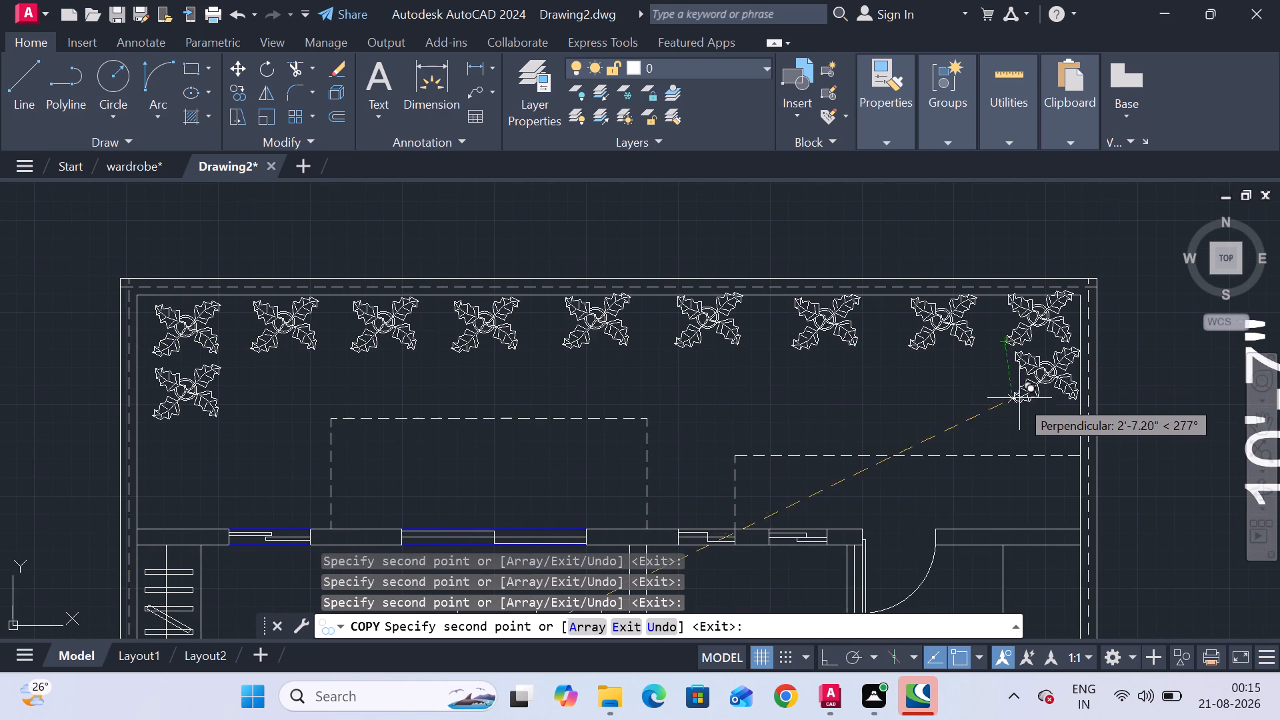
{"action": "left_click", "coordinate": [1019, 411]}
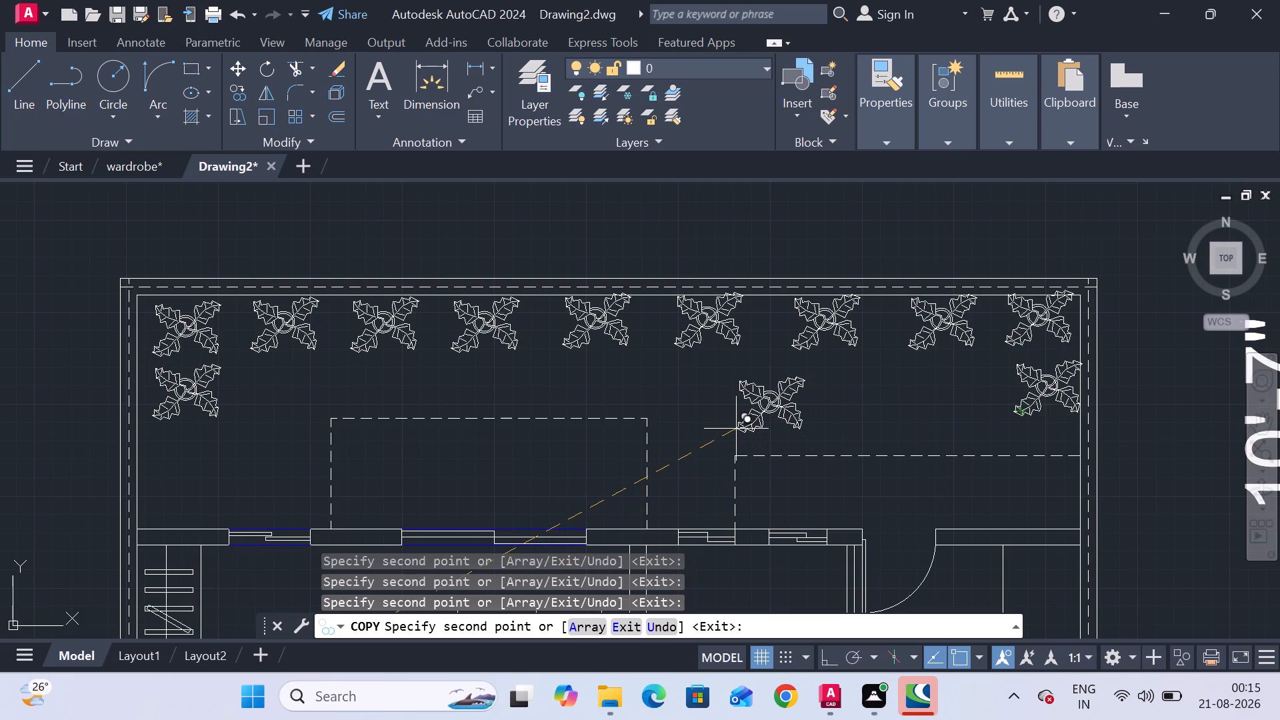
{"action": "key", "text": "Escape"}
Select all ten plants in the rear open area and set their colour to green 88,186,72.
{"action": "left_click", "coordinate": [181, 385]}
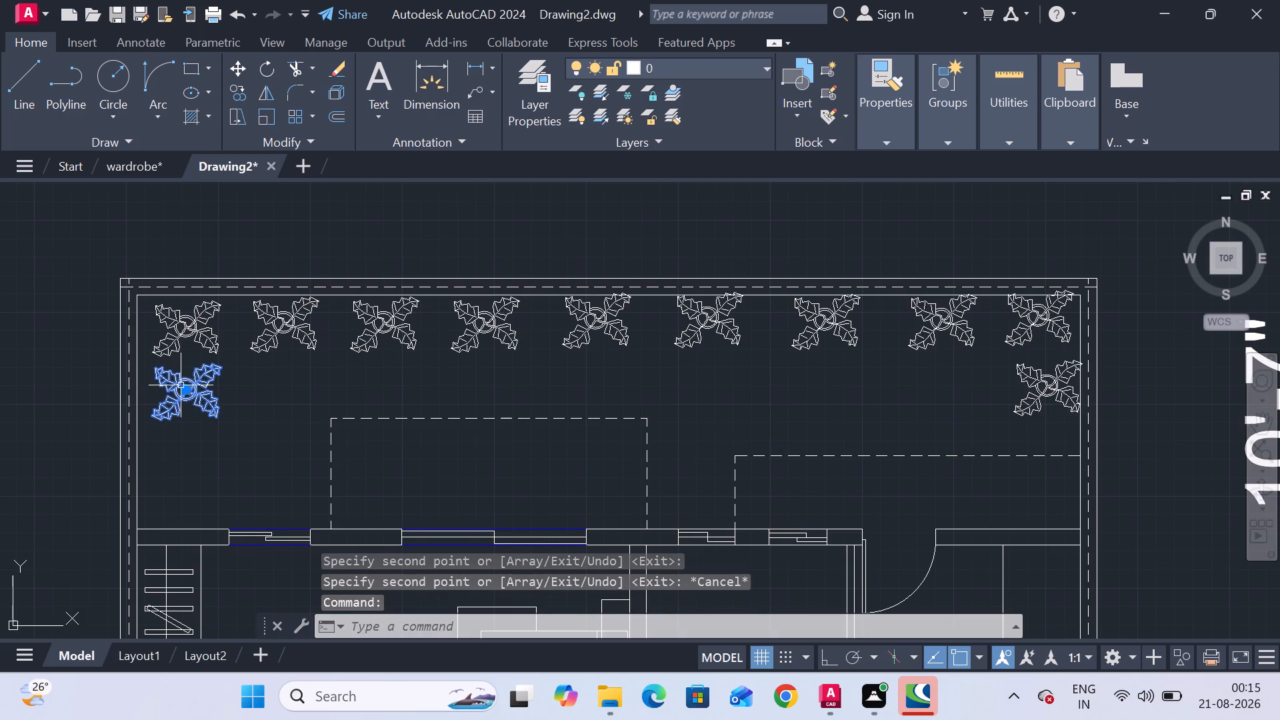
{"action": "left_click", "coordinate": [191, 329]}
{"action": "left_click", "coordinate": [298, 329]}
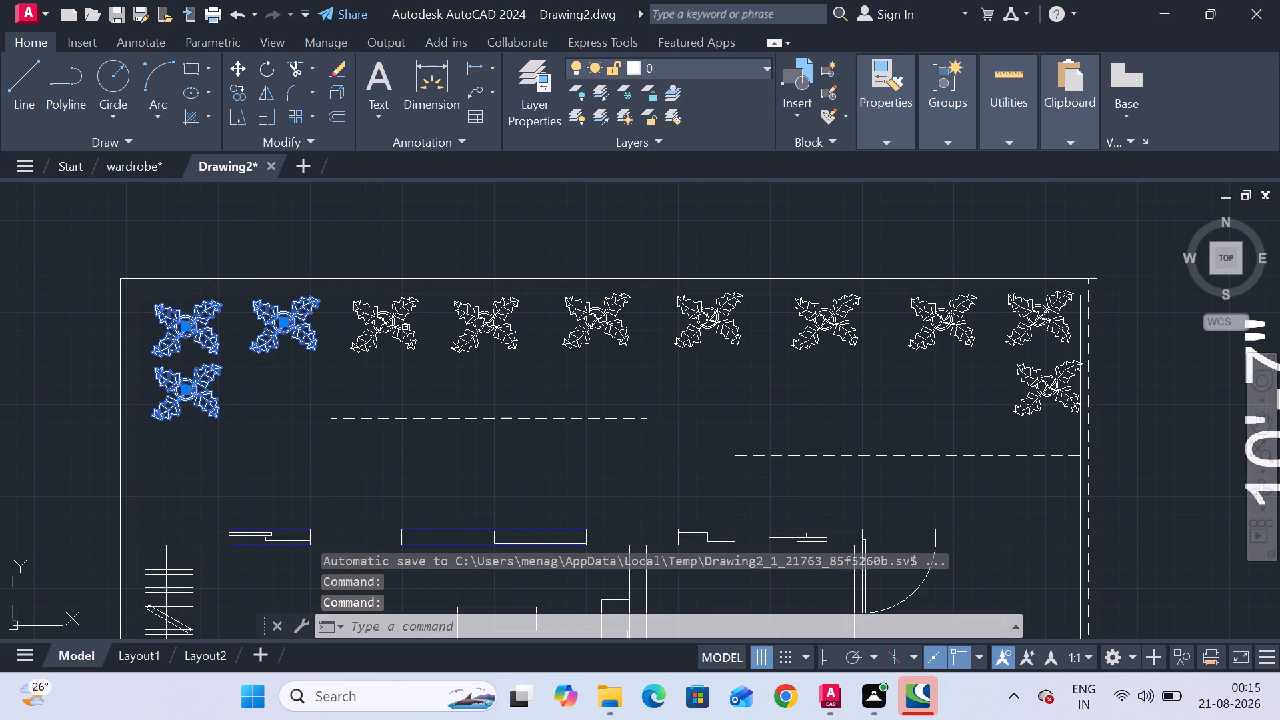
{"action": "left_click", "coordinate": [409, 326]}
{"action": "left_click", "coordinate": [479, 326]}
{"action": "left_click", "coordinate": [602, 326]}
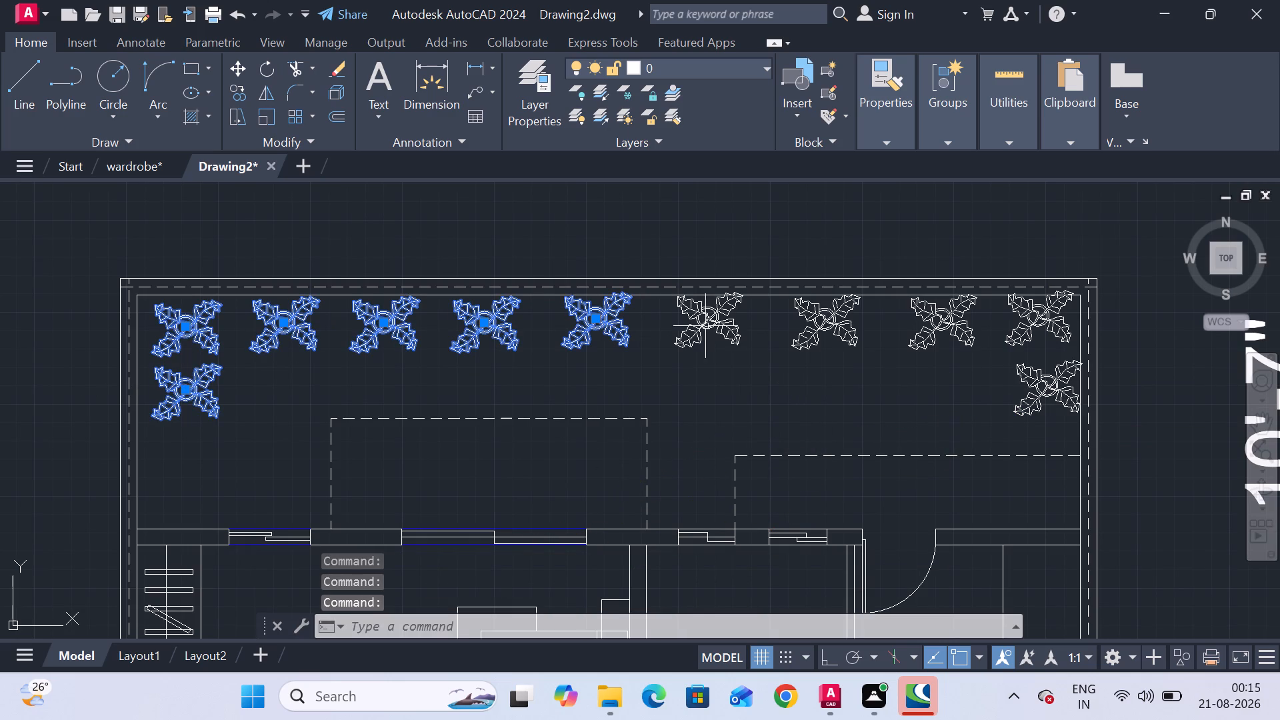
{"action": "left_click", "coordinate": [710, 326]}
{"action": "left_click", "coordinate": [827, 314]}
{"action": "left_click", "coordinate": [933, 319]}
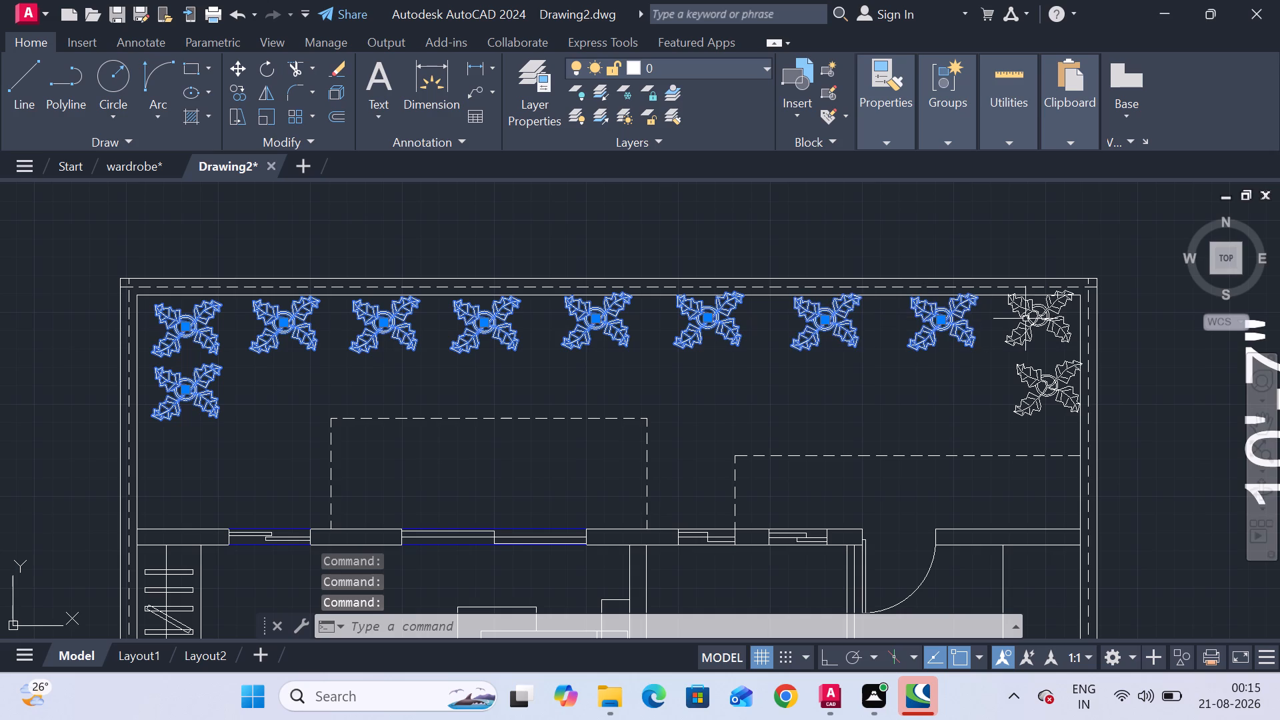
{"action": "left_click", "coordinate": [1041, 318]}
{"action": "left_click", "coordinate": [1051, 389]}
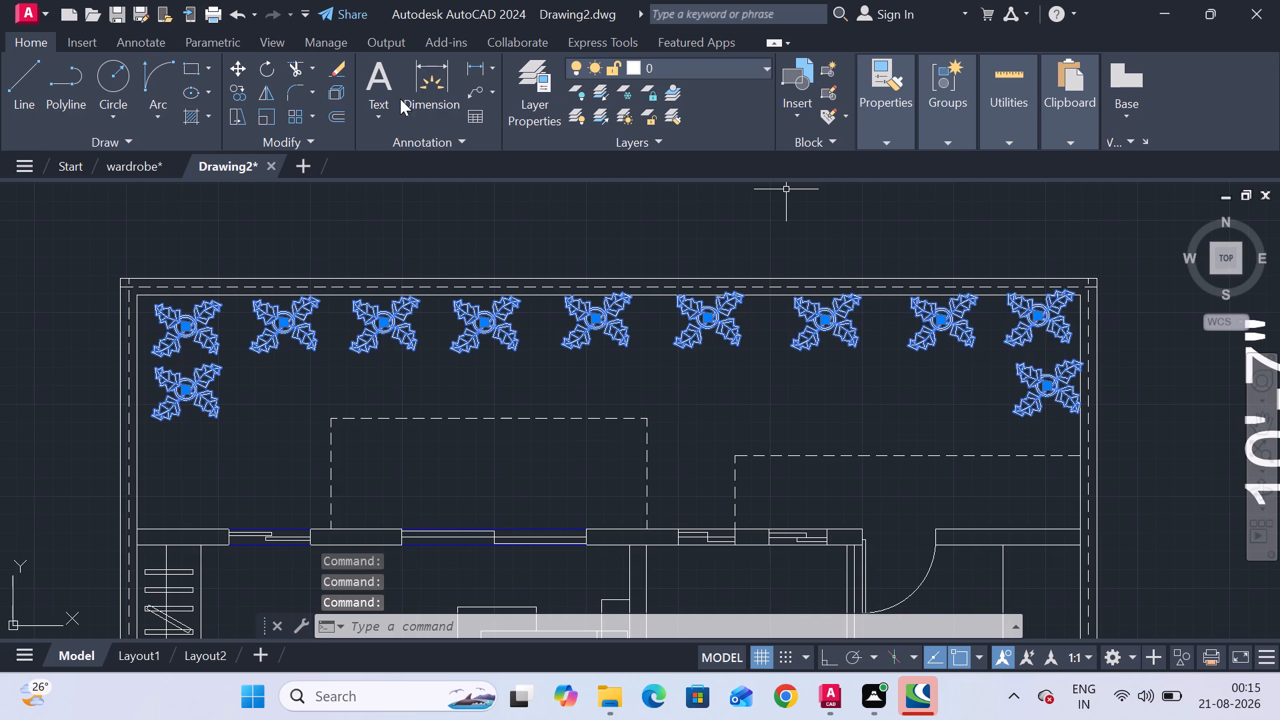
{"action": "left_click", "coordinate": [873, 124]}
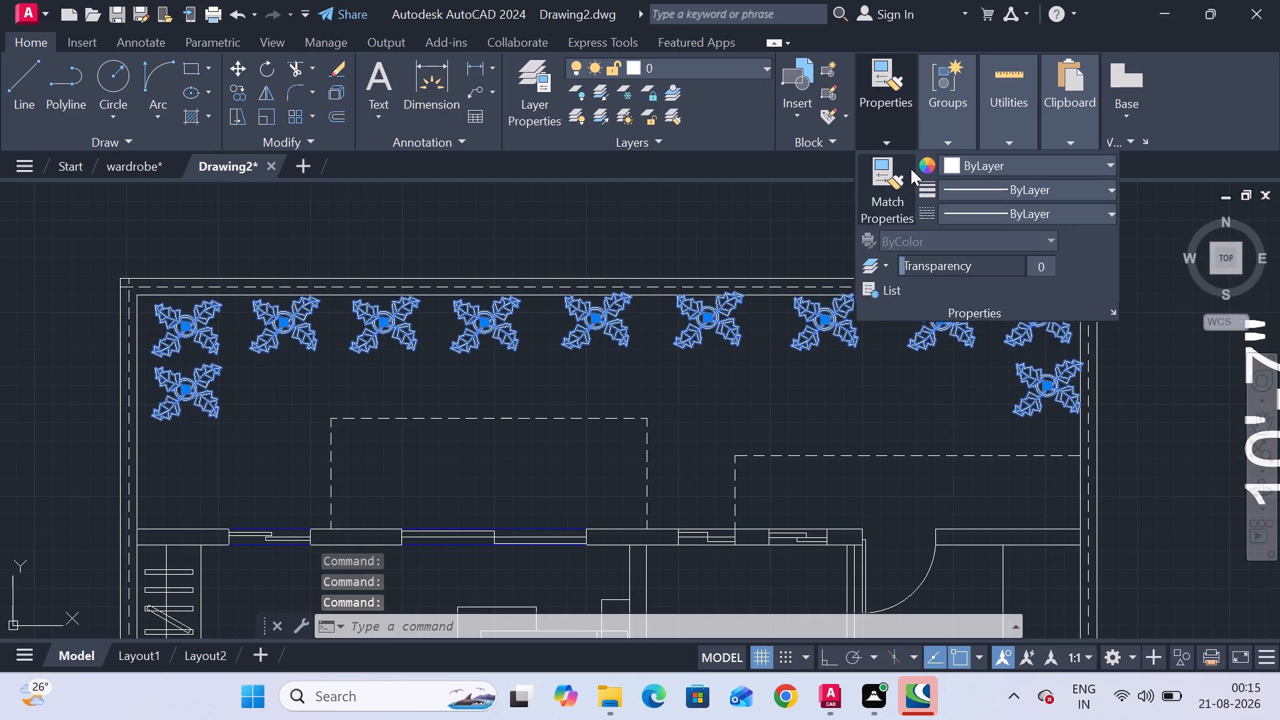
{"action": "left_click", "coordinate": [952, 165]}
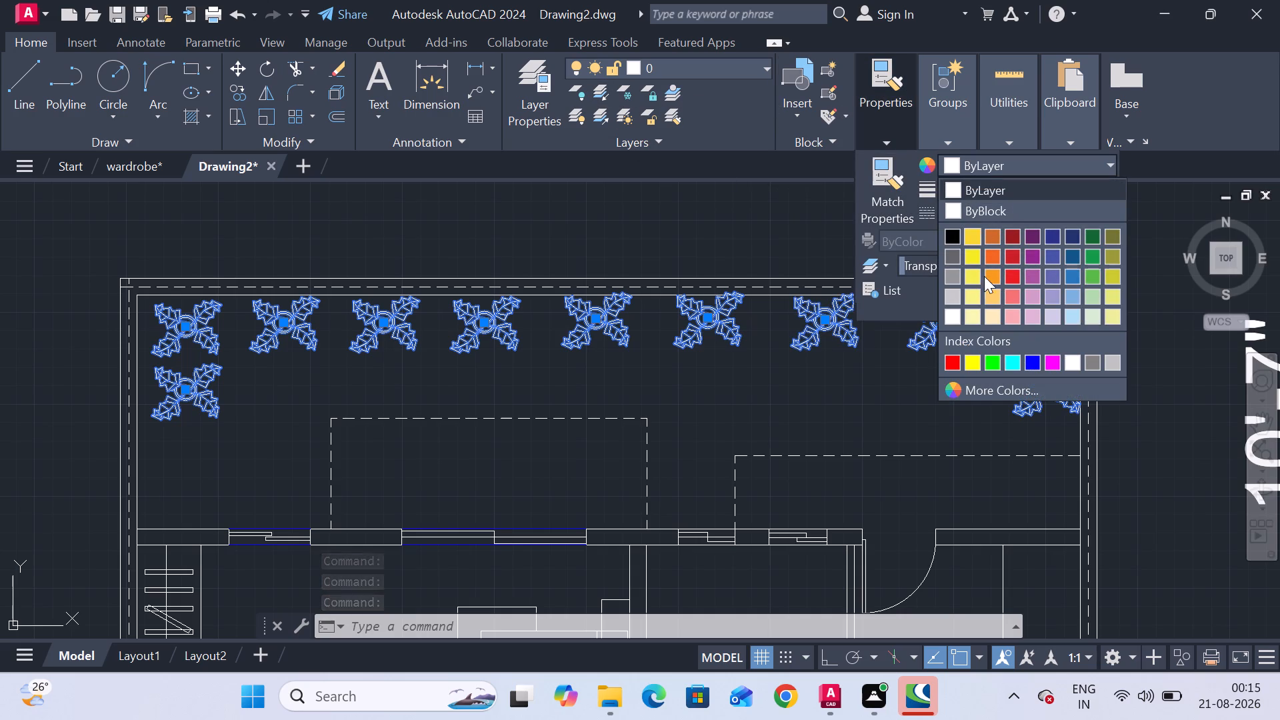
{"action": "left_click", "coordinate": [1097, 273]}
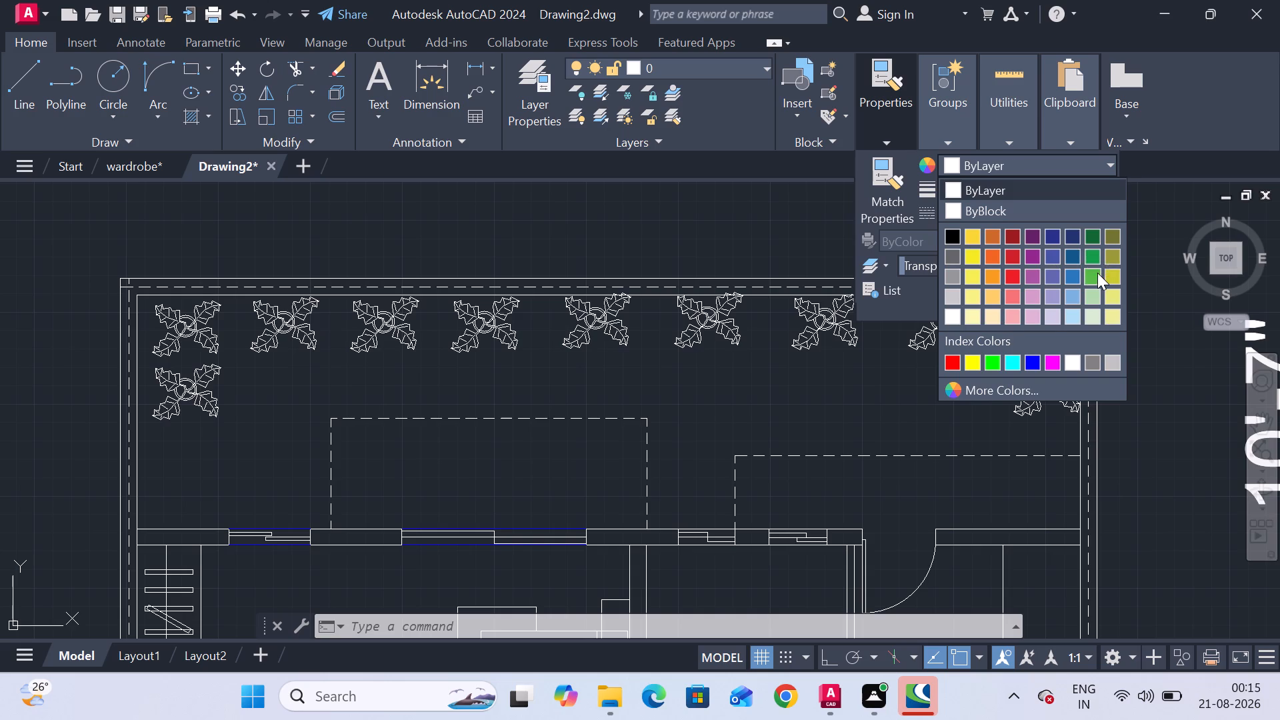
{"action": "left_click", "coordinate": [965, 167]}
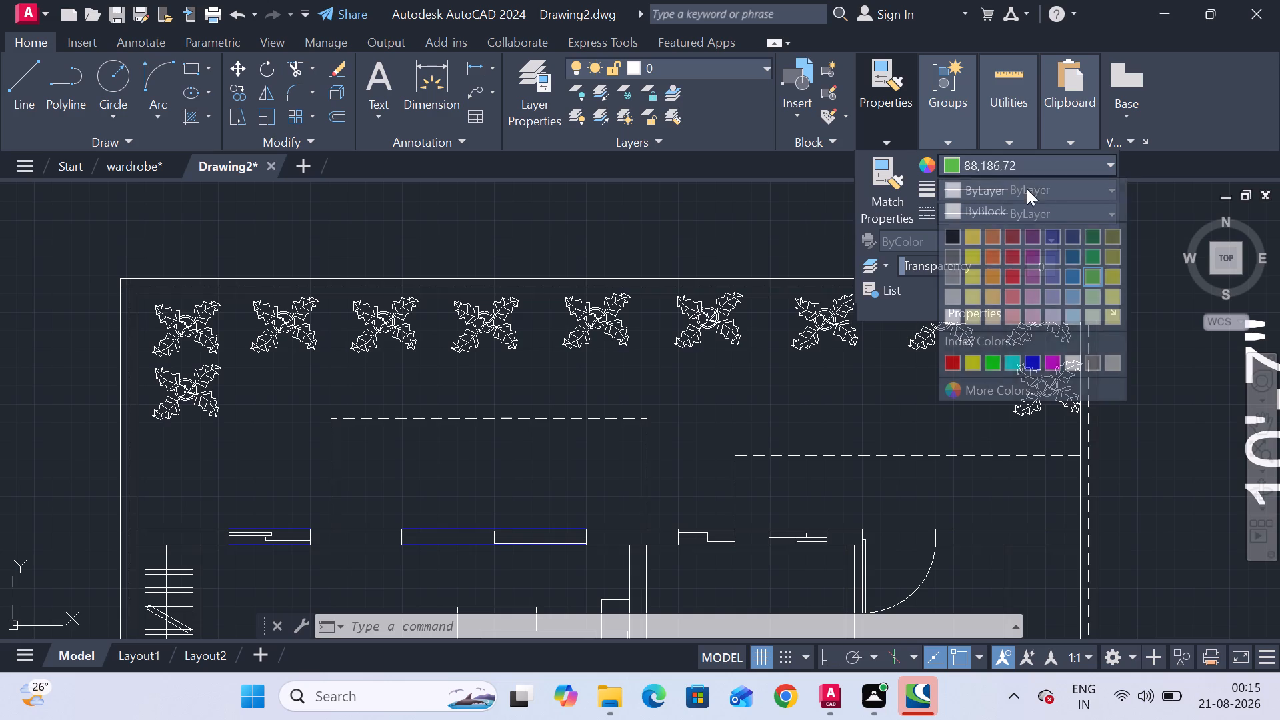
{"action": "left_click", "coordinate": [1089, 273]}
{"action": "left_click", "coordinate": [823, 321]}
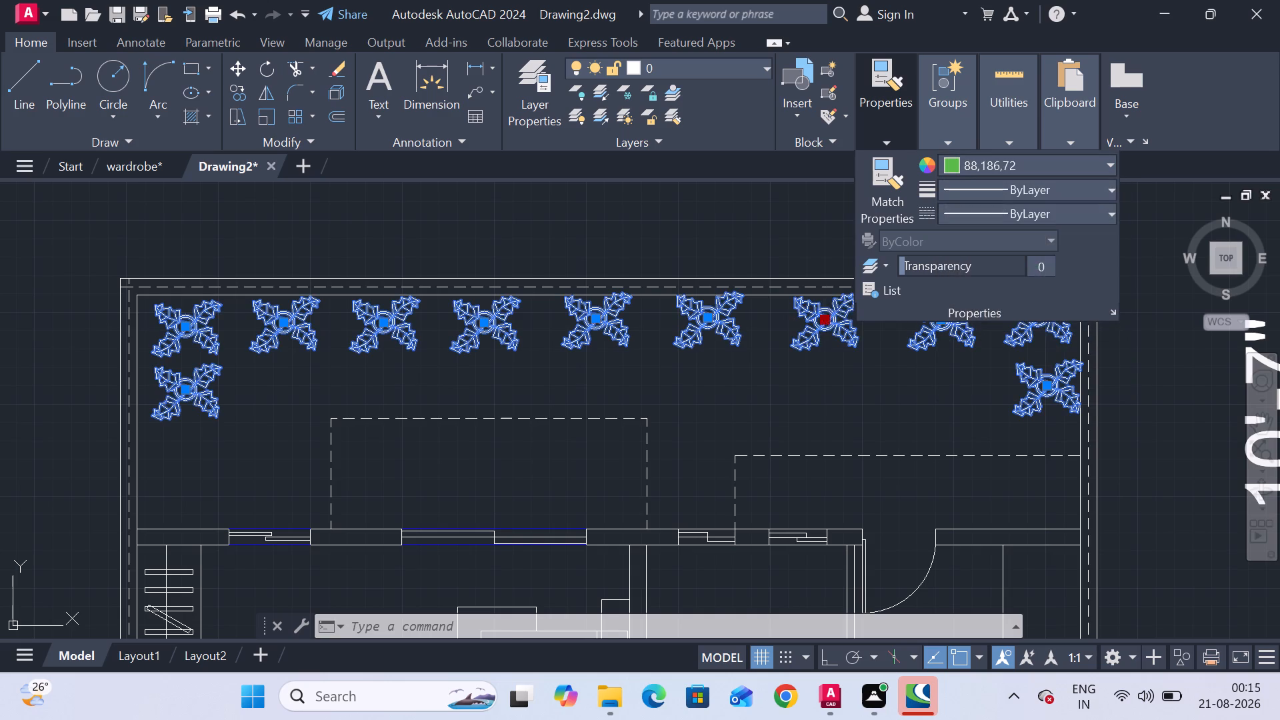
{"action": "key", "text": "Escape"}
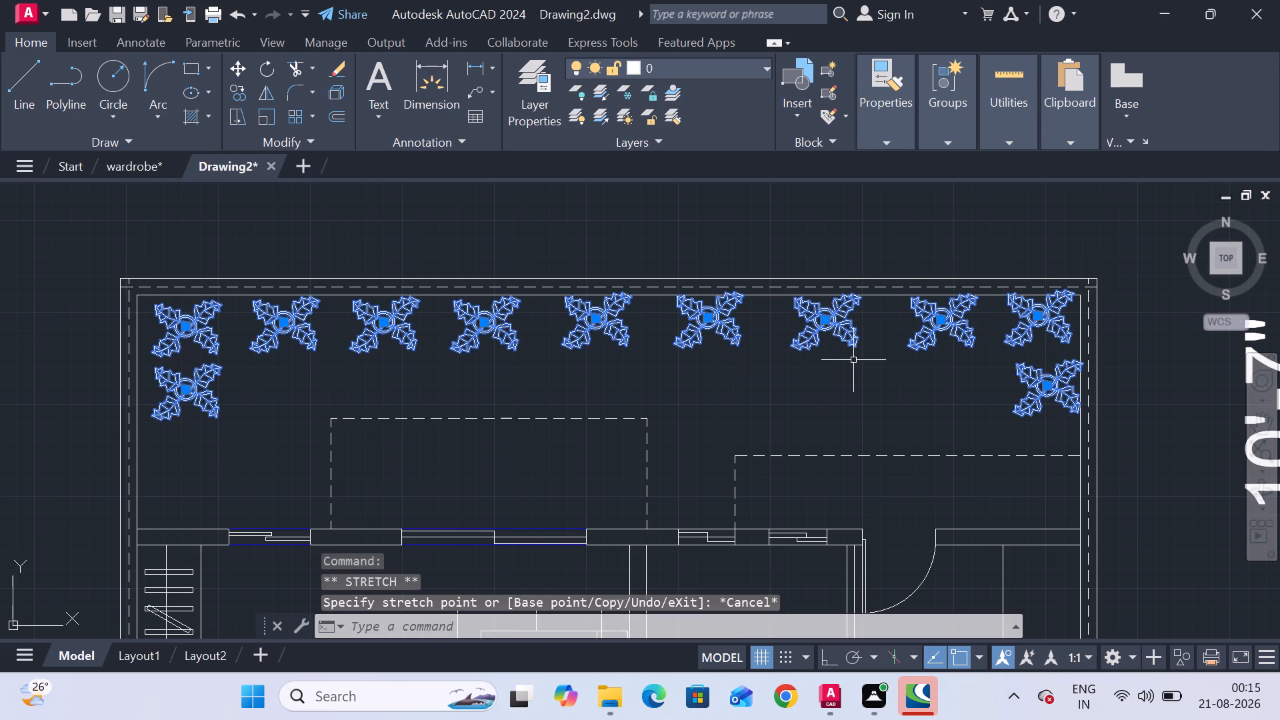
Set the selected plants' colour to dark green 19,103,52 and clear the selection.
{"action": "left_click", "coordinate": [873, 131]}
{"action": "left_click", "coordinate": [1031, 169]}
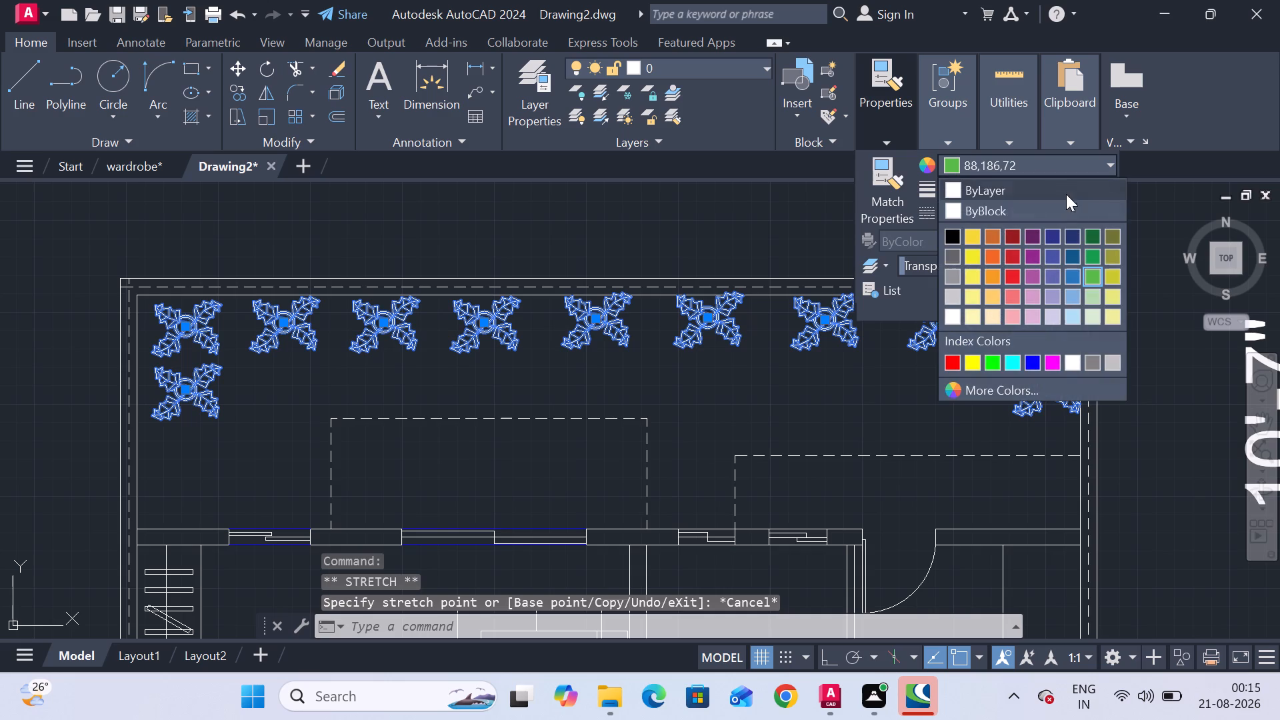
{"action": "left_click", "coordinate": [1092, 233]}
{"action": "left_click", "coordinate": [681, 343]}
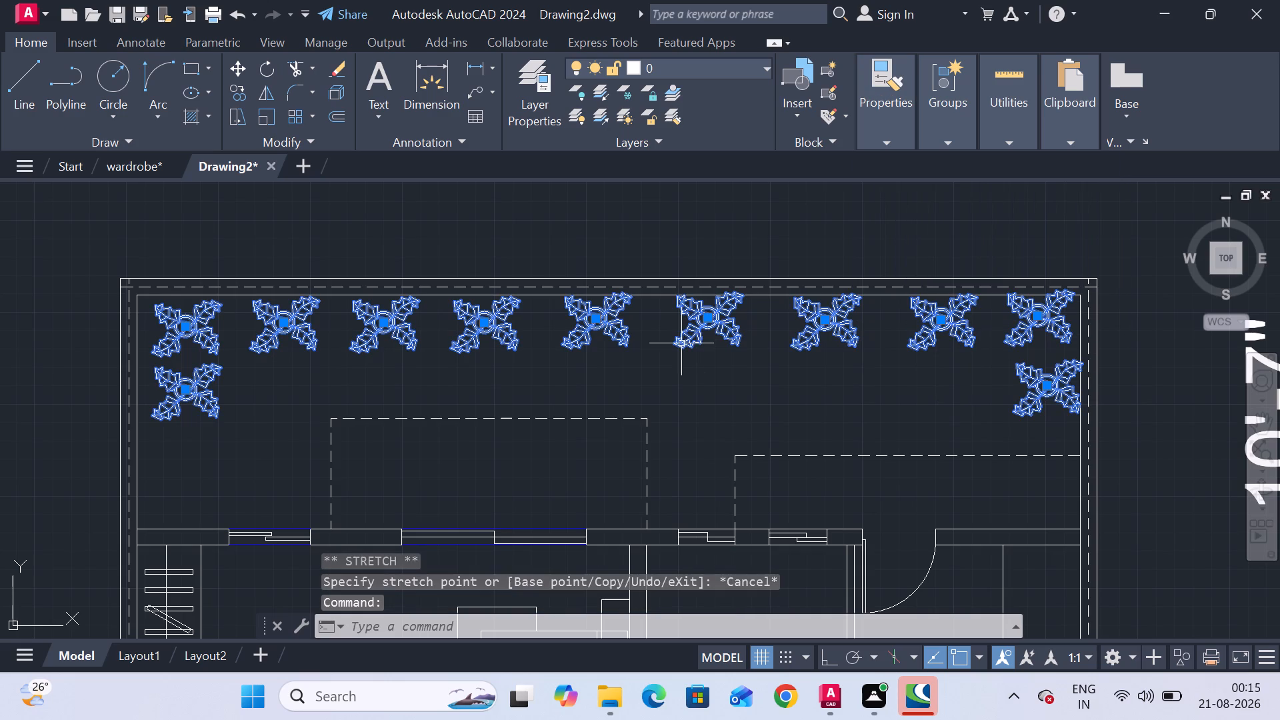
{"action": "left_click", "coordinate": [879, 137]}
{"action": "left_click", "coordinate": [1003, 156]}
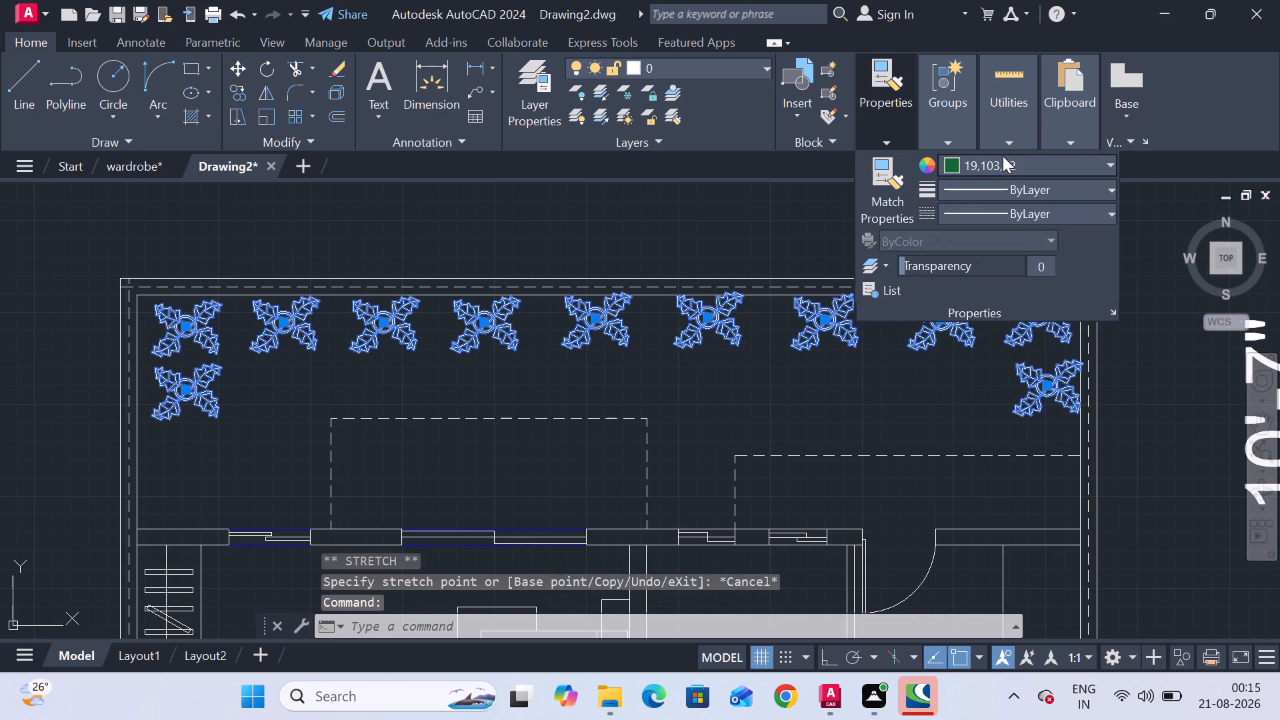
{"action": "left_click", "coordinate": [1089, 237]}
{"action": "key", "text": "Escape"}
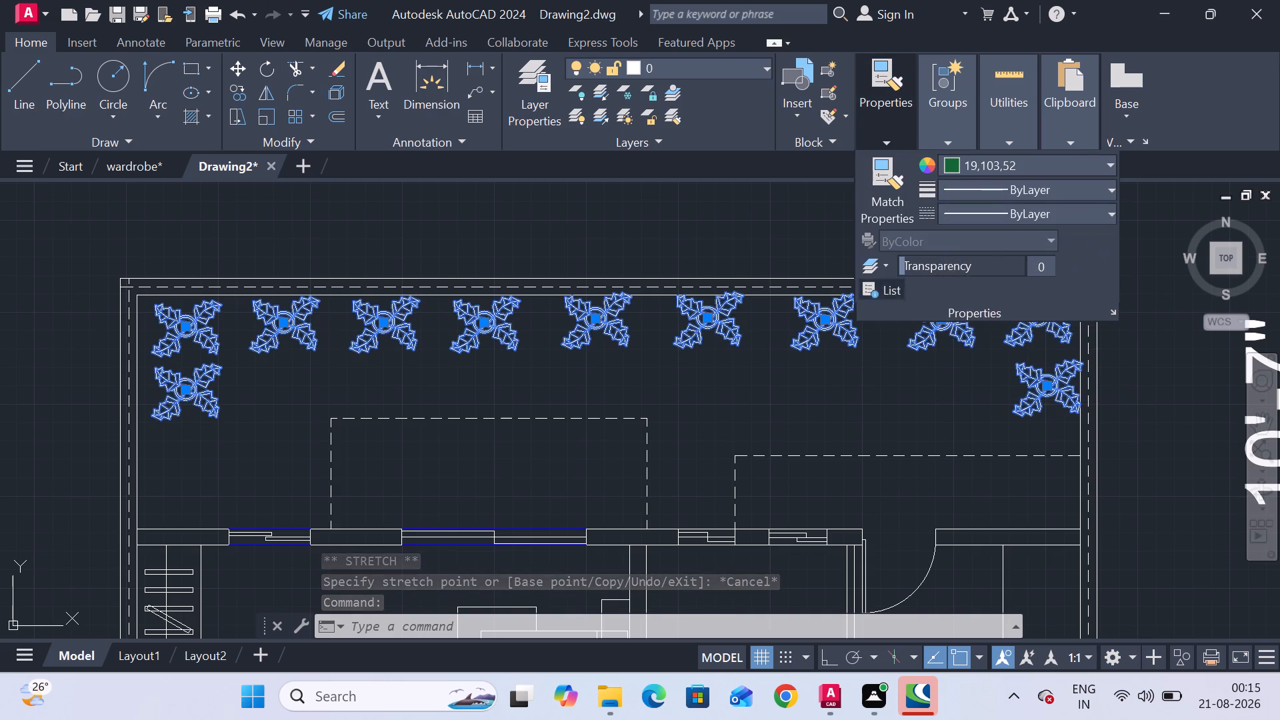
{"action": "key", "text": "Escape"}
{"action": "scroll", "coordinate": [475, 360], "scroll_direction": "down", "scroll_amount": 3}
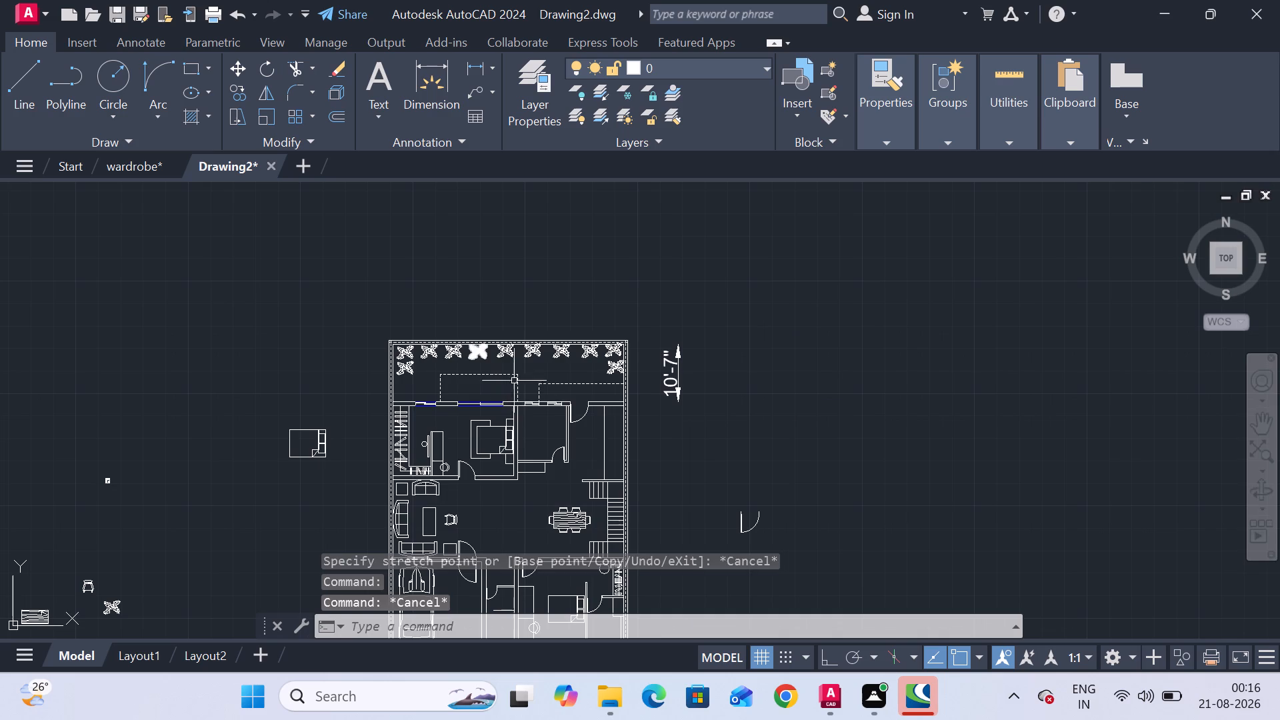
{"action": "key", "text": "Escape"}
{"action": "key", "text": "Escape"}
{"action": "key", "text": "Escape"}
{"action": "key", "text": "Escape"}
Look over the front open area, the car parking and the overall floor plan.
{"action": "middle_click_drag", "start_coordinate": [525, 433], "coordinate": [442, 258]}
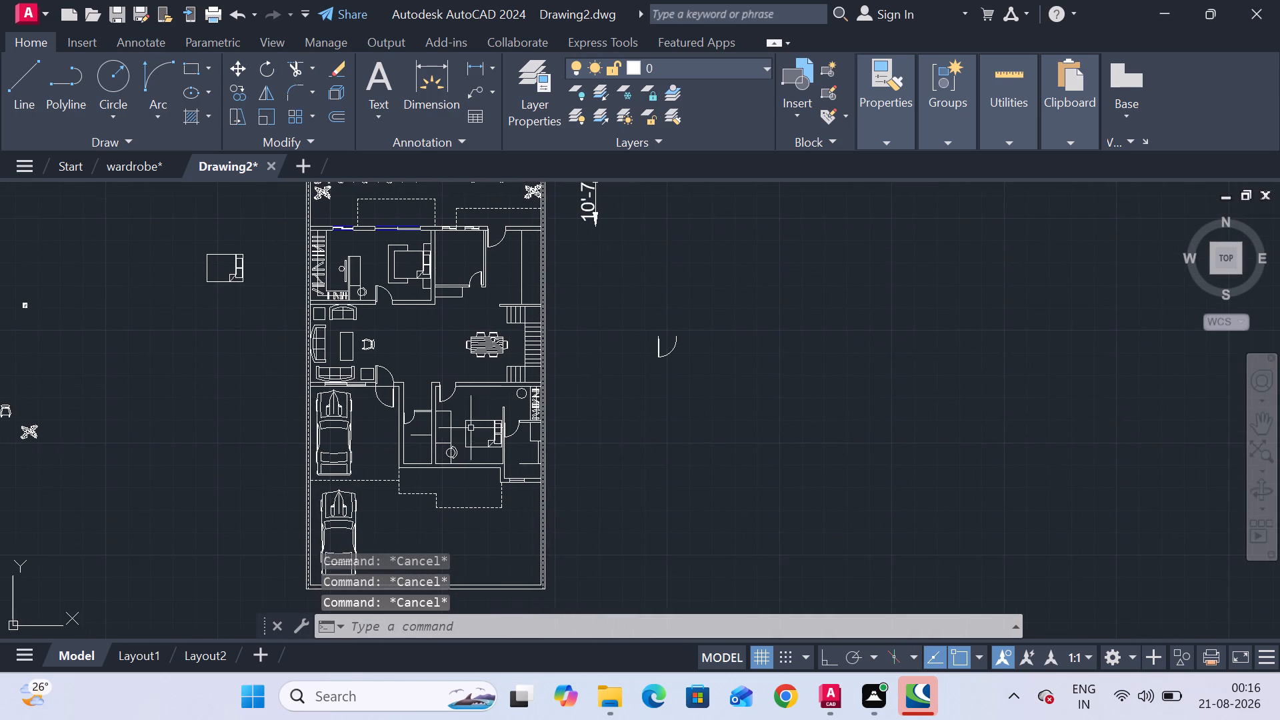
{"action": "middle_click_drag", "start_coordinate": [473, 439], "coordinate": [438, 295]}
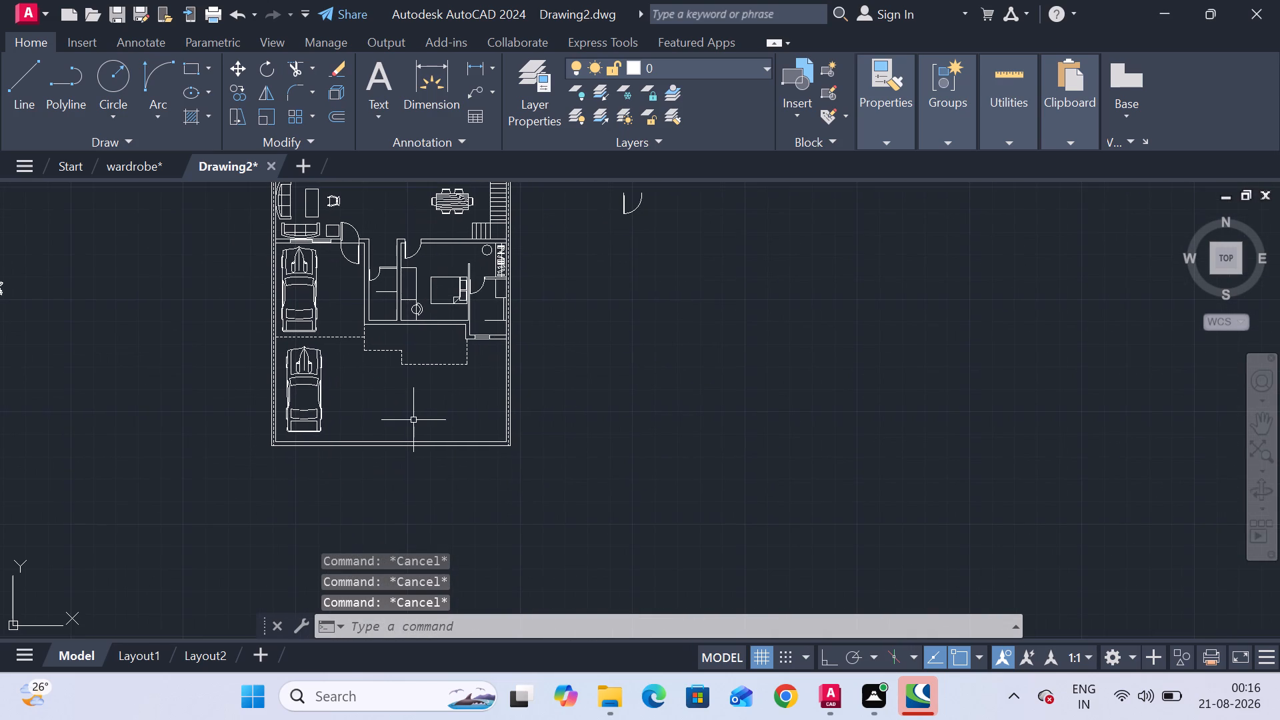
{"action": "scroll", "coordinate": [413, 423], "scroll_direction": "down", "scroll_amount": 1}
{"action": "middle_click_drag", "start_coordinate": [413, 424], "coordinate": [418, 509]}
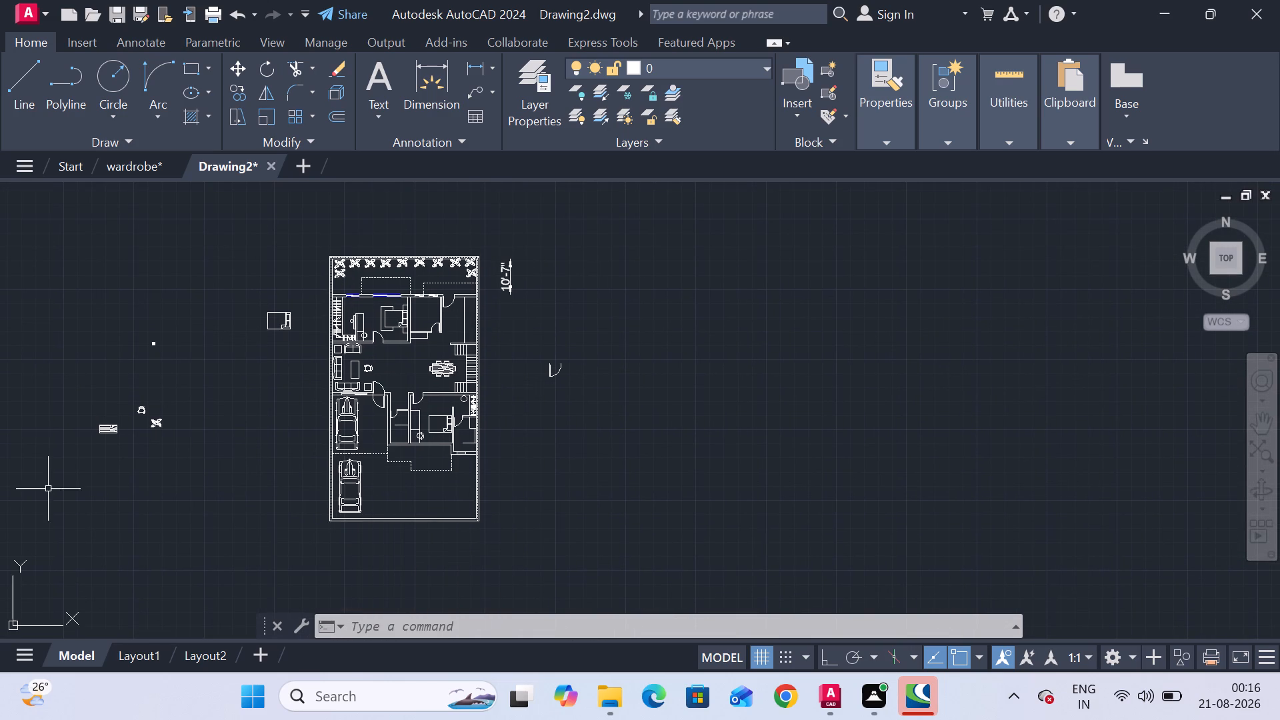
{"action": "middle_click_drag", "start_coordinate": [487, 553], "coordinate": [443, 490]}
{"action": "scroll", "coordinate": [379, 472], "scroll_direction": "up", "scroll_amount": 2}
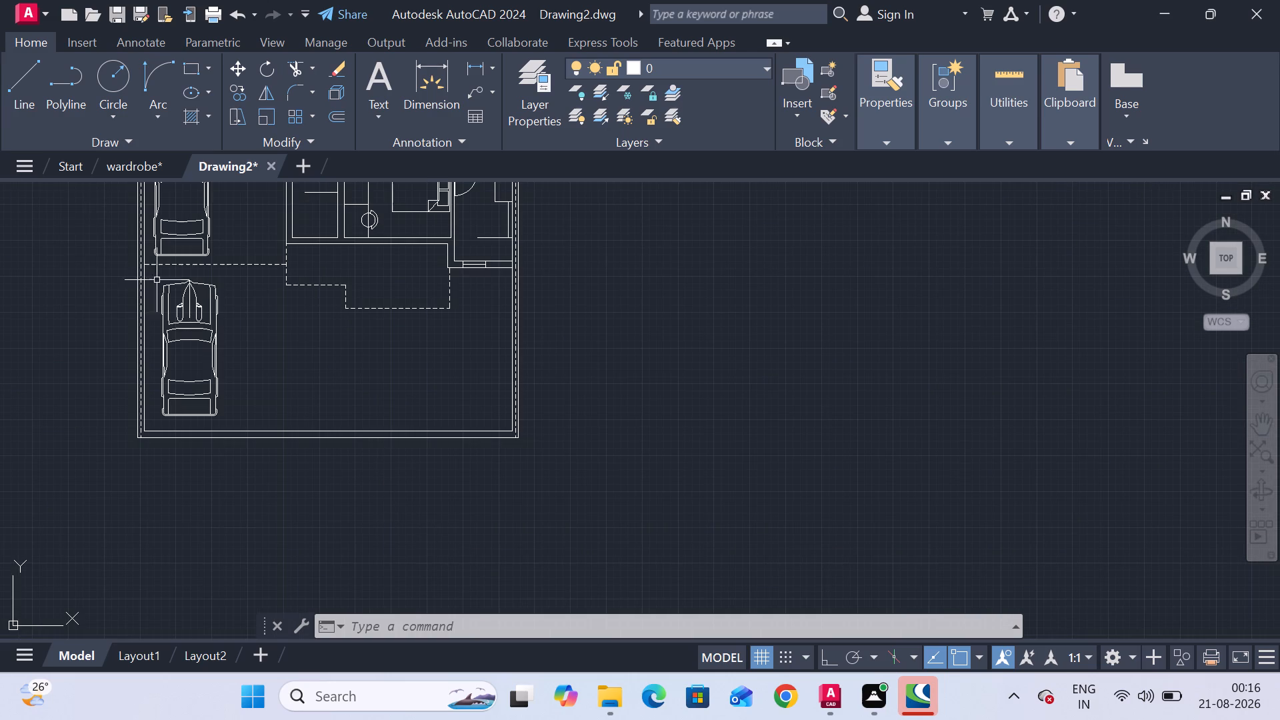
{"action": "scroll", "coordinate": [259, 303], "scroll_direction": "down", "scroll_amount": 1}
{"action": "middle_click_drag", "start_coordinate": [259, 303], "coordinate": [267, 477]}
{"action": "middle_click_drag", "start_coordinate": [438, 377], "coordinate": [434, 470]}
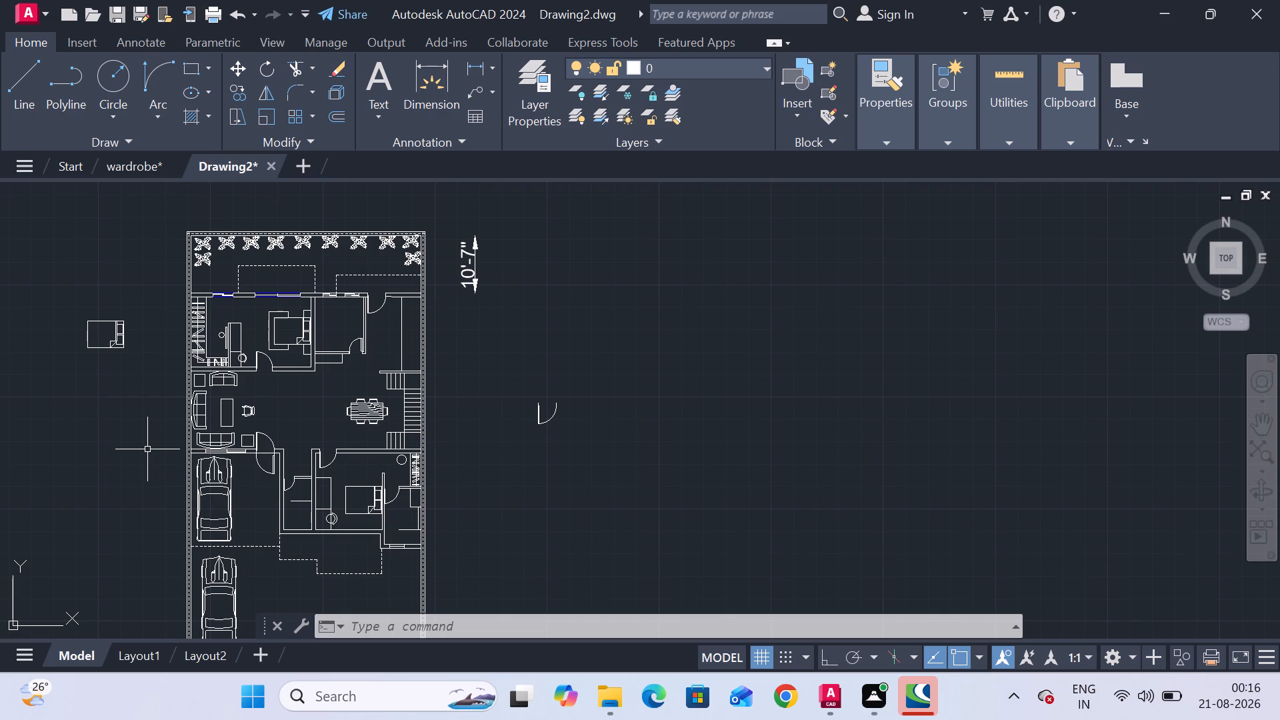
Draw two horizontal lines across the counter strip along the east wall, north of the staircase.
{"action": "scroll", "coordinate": [429, 345], "scroll_direction": "up", "scroll_amount": 2}
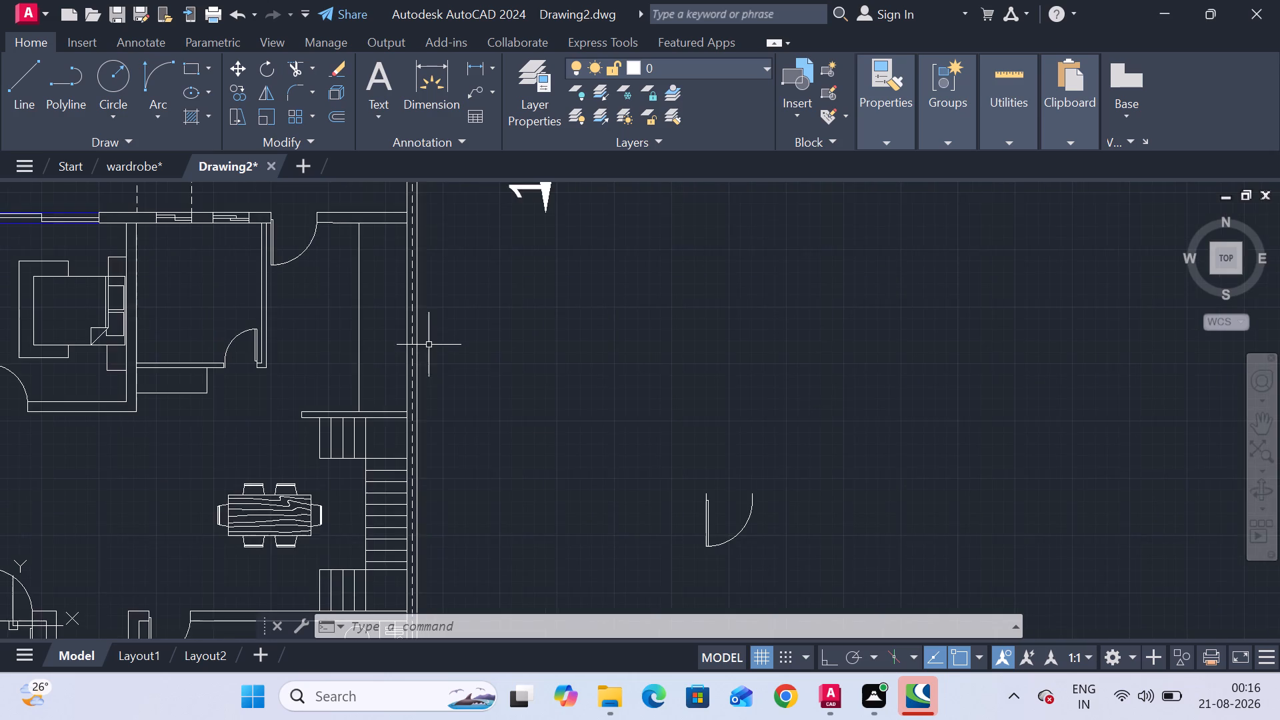
{"action": "middle_click_drag", "start_coordinate": [429, 345], "coordinate": [449, 424]}
{"action": "left_click", "coordinate": [27, 103]}
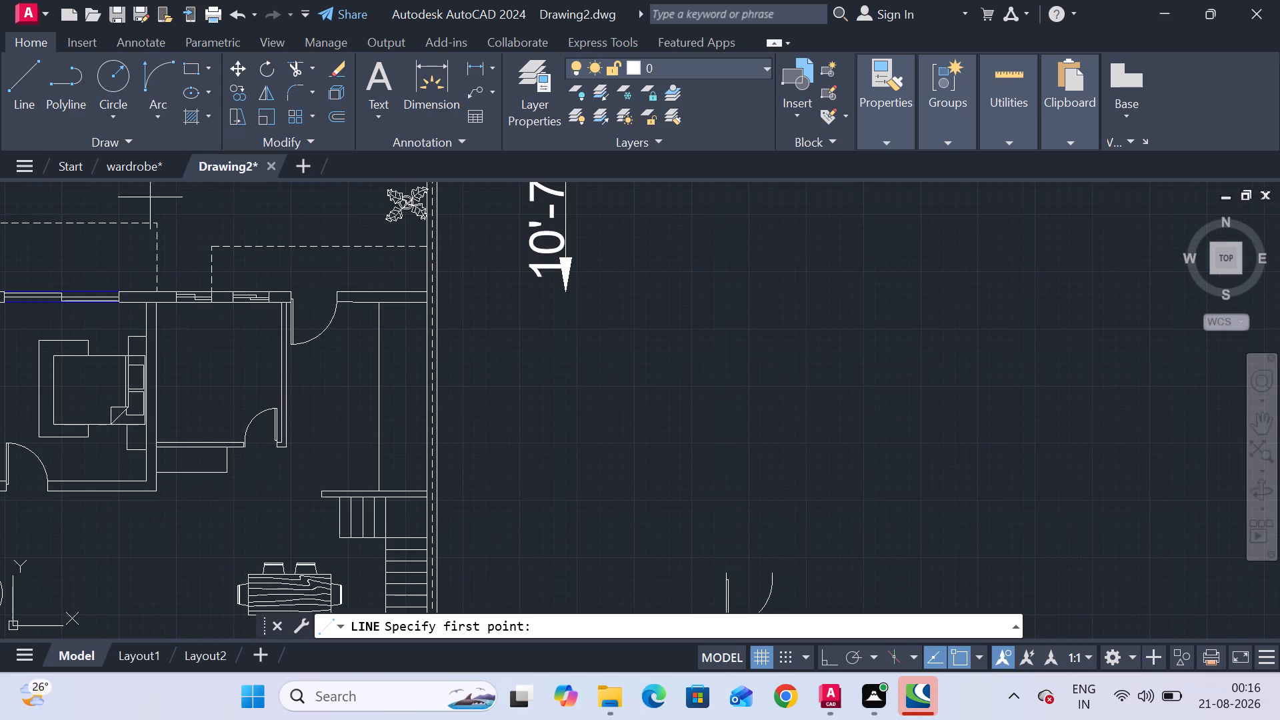
{"action": "left_click", "coordinate": [426, 383]}
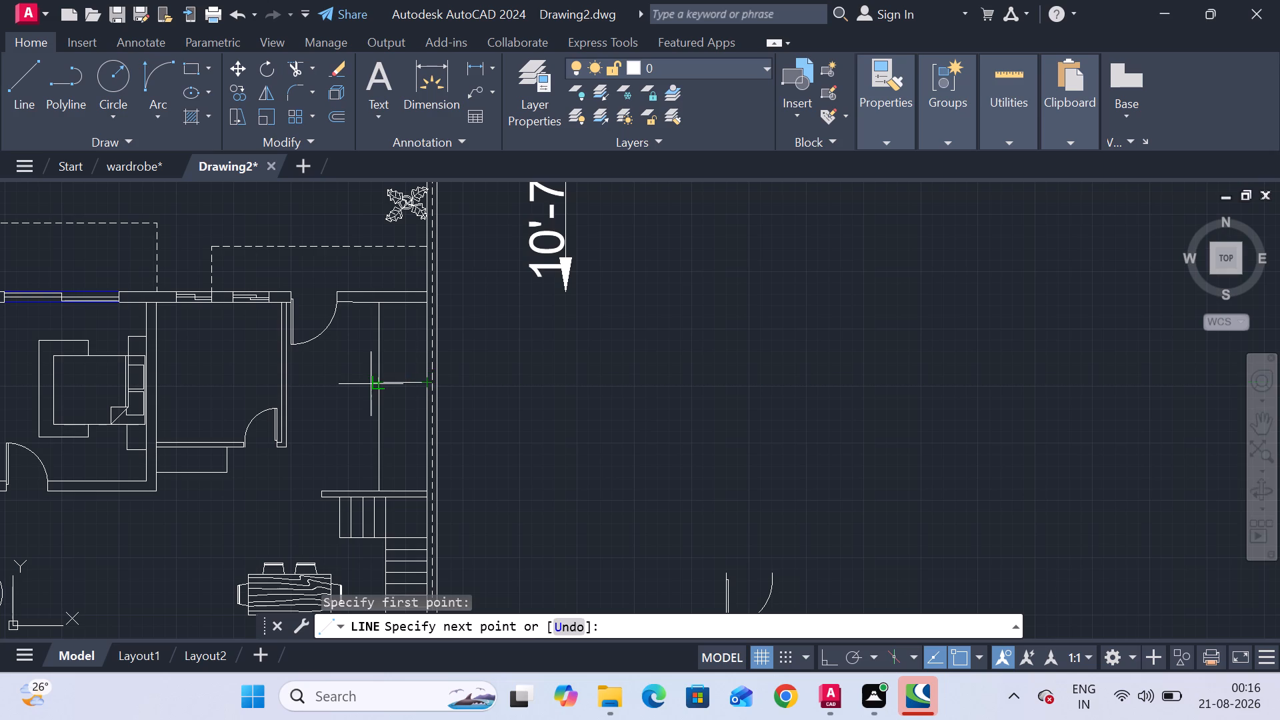
{"action": "left_click", "coordinate": [374, 387]}
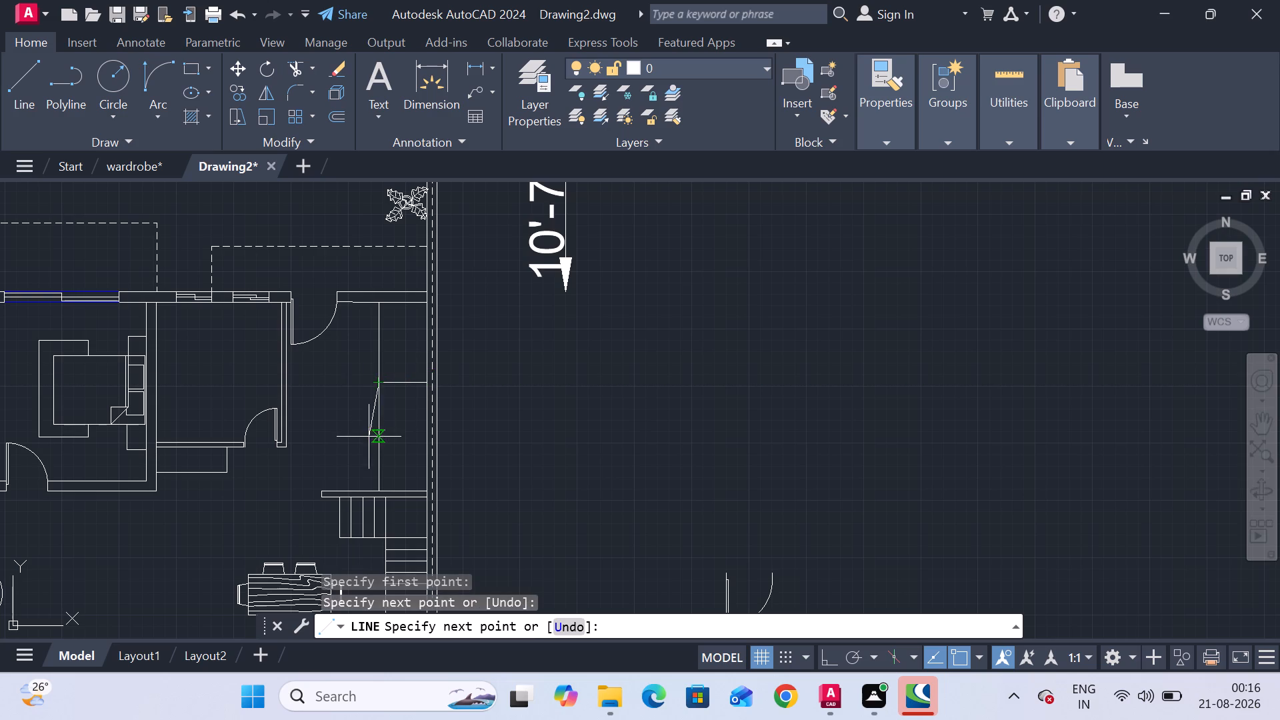
{"action": "key", "text": "Escape"}
{"action": "left_click", "coordinate": [11, 94]}
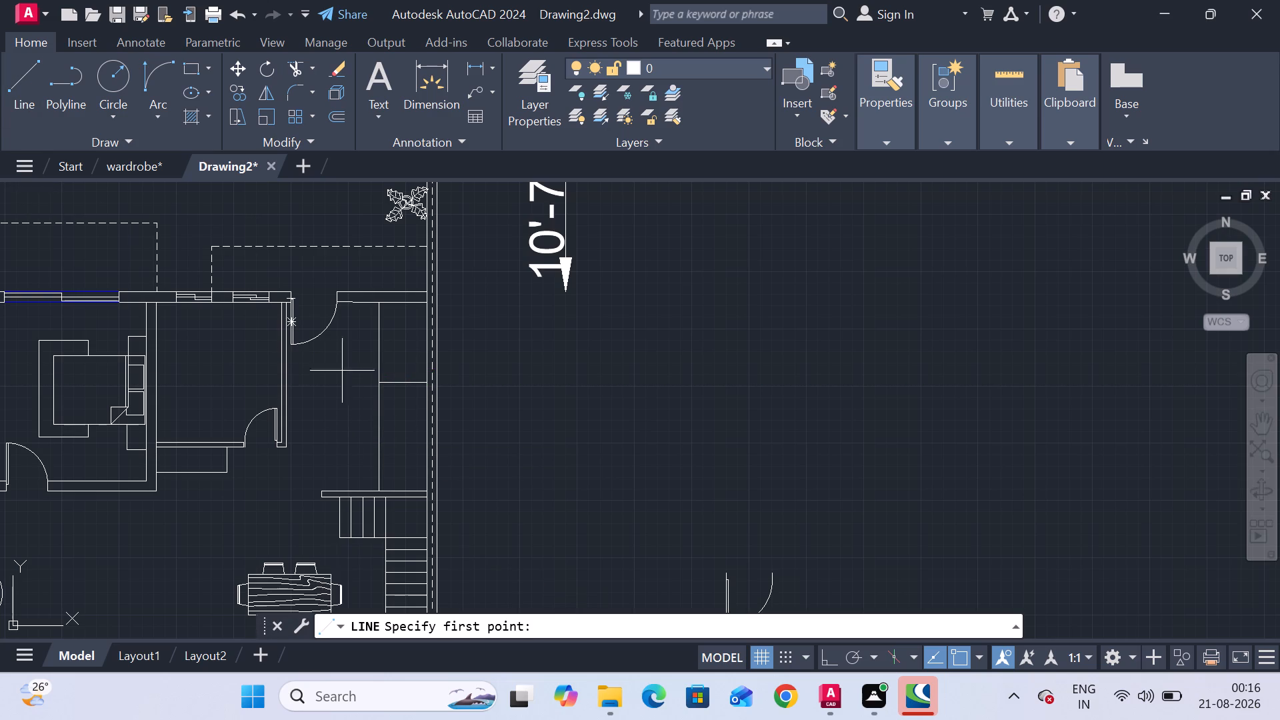
{"action": "left_click", "coordinate": [423, 431]}
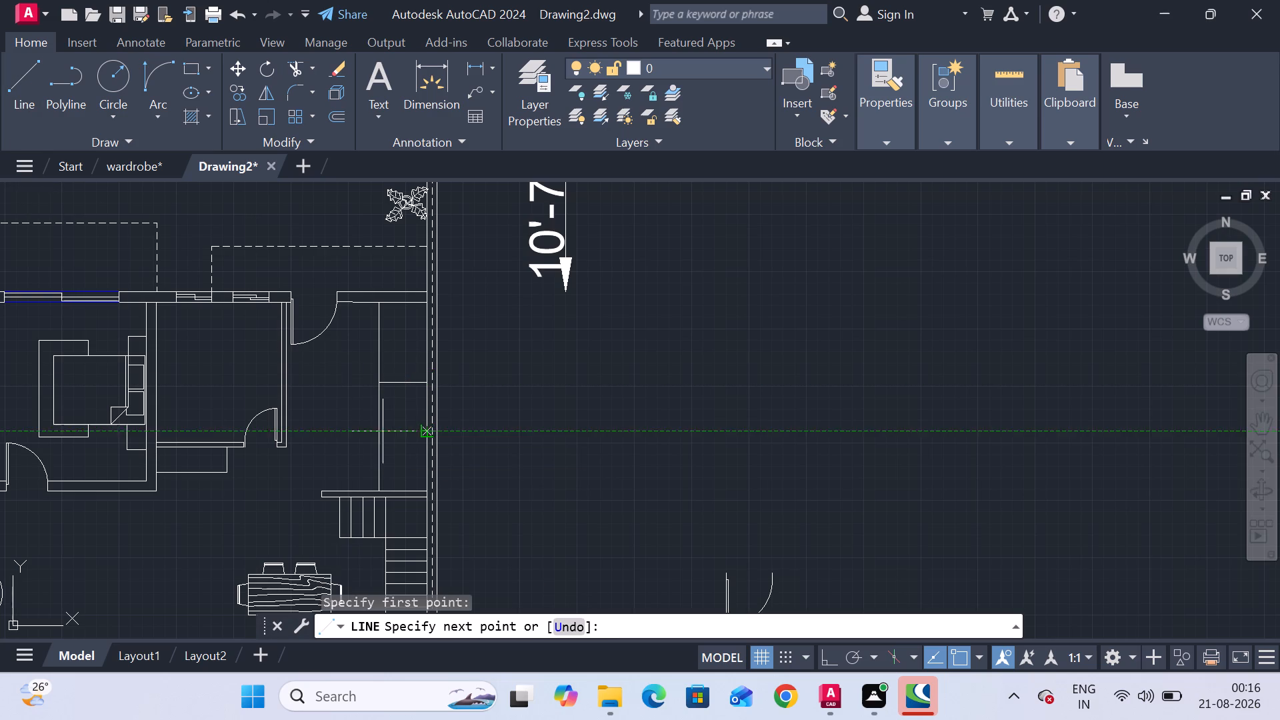
{"action": "left_click", "coordinate": [377, 431]}
{"action": "key", "text": "Escape"}
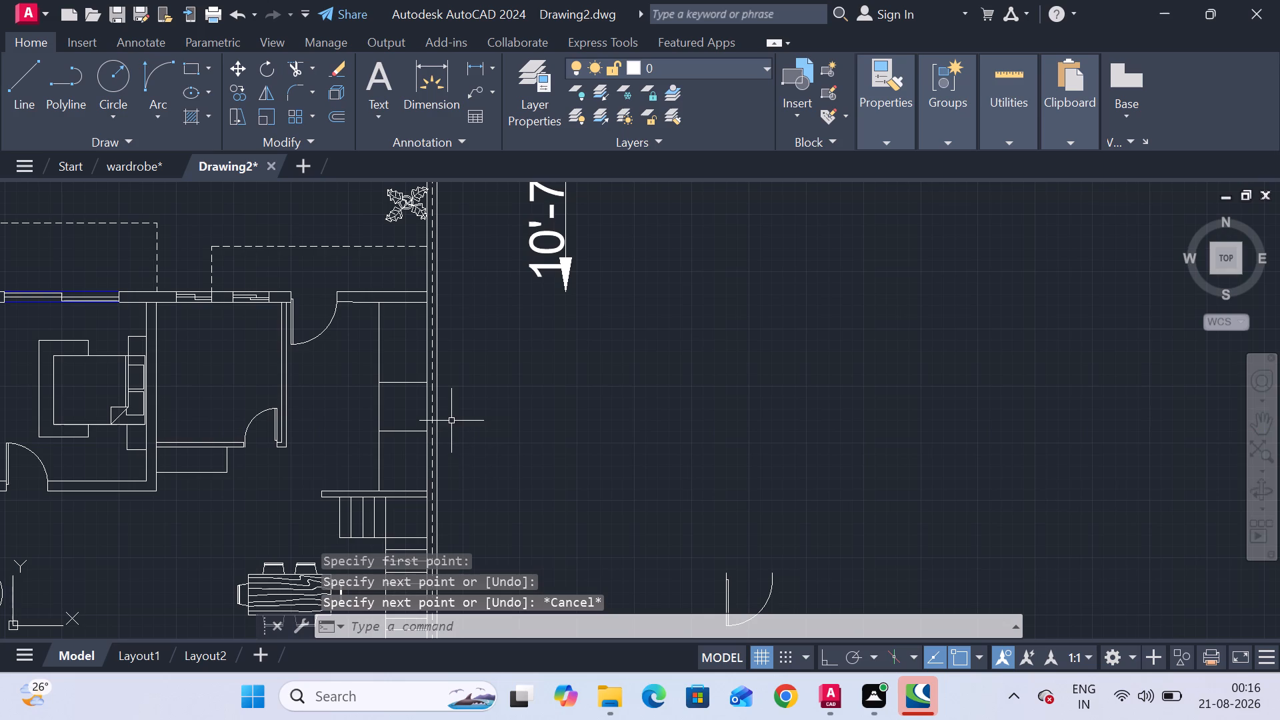
Draw a horizontal divider between the two new counter lines and shift it slightly south, near the middle of the space.
{"action": "scroll", "coordinate": [437, 416], "scroll_direction": "up", "scroll_amount": 3}
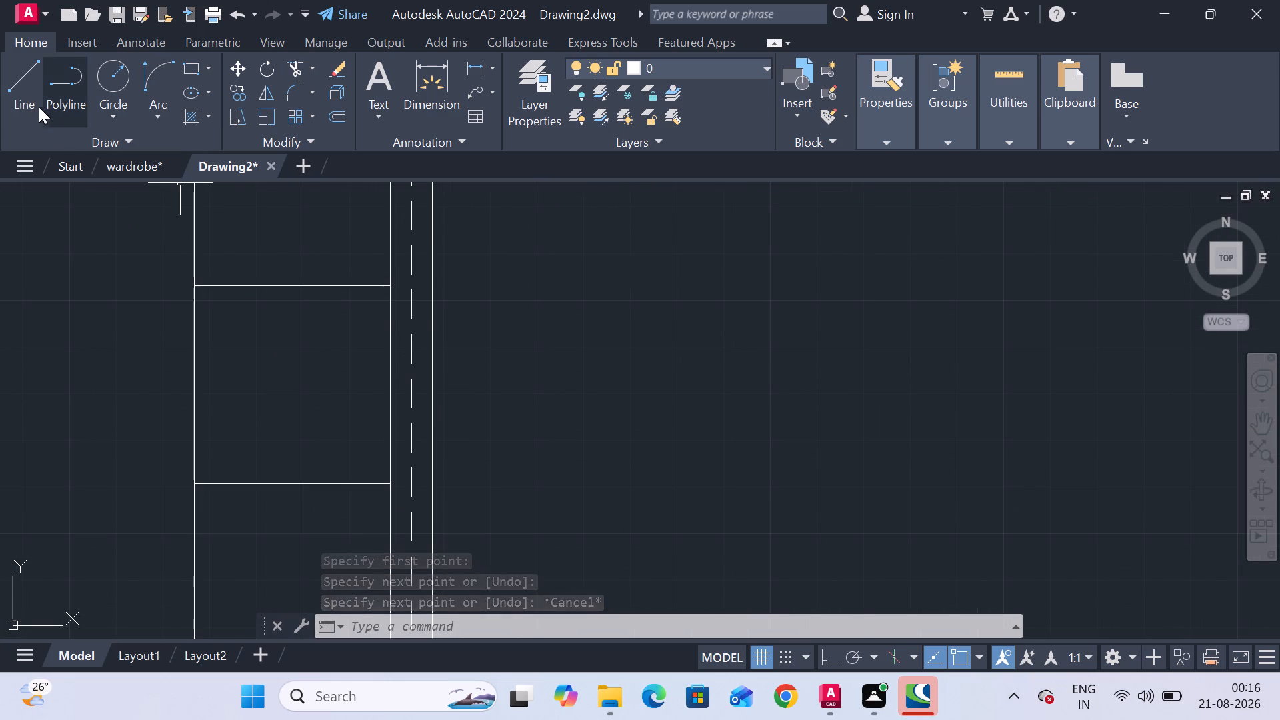
{"action": "left_click", "coordinate": [22, 99]}
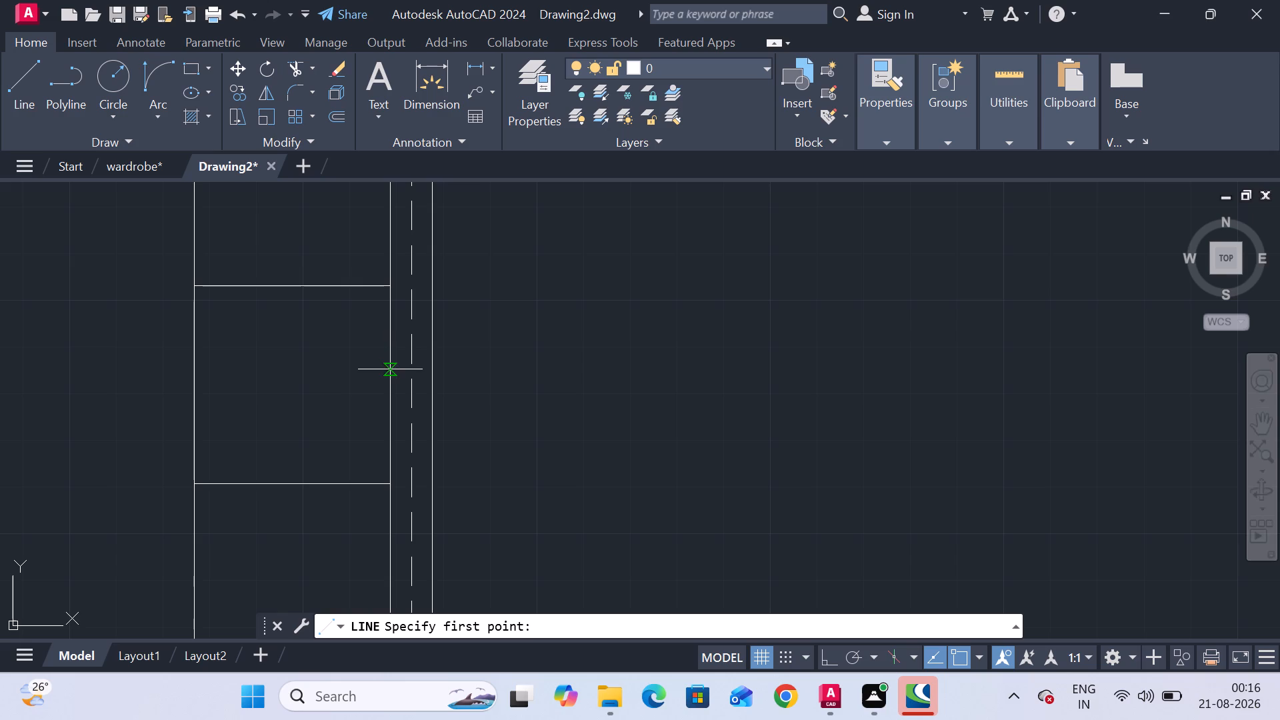
{"action": "left_click", "coordinate": [390, 369]}
{"action": "left_click", "coordinate": [197, 368]}
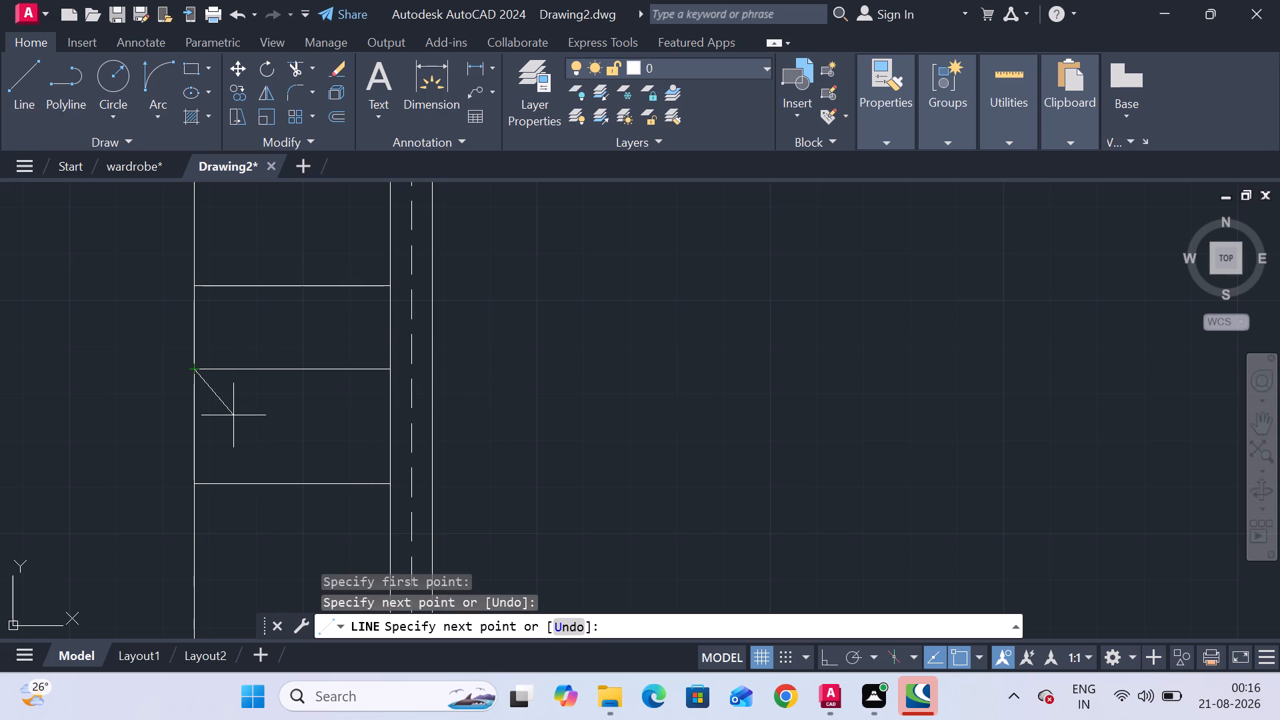
{"action": "key", "text": "Escape"}
{"action": "scroll", "coordinate": [235, 433], "scroll_direction": "down", "scroll_amount": 2}
{"action": "left_click", "coordinate": [255, 407]}
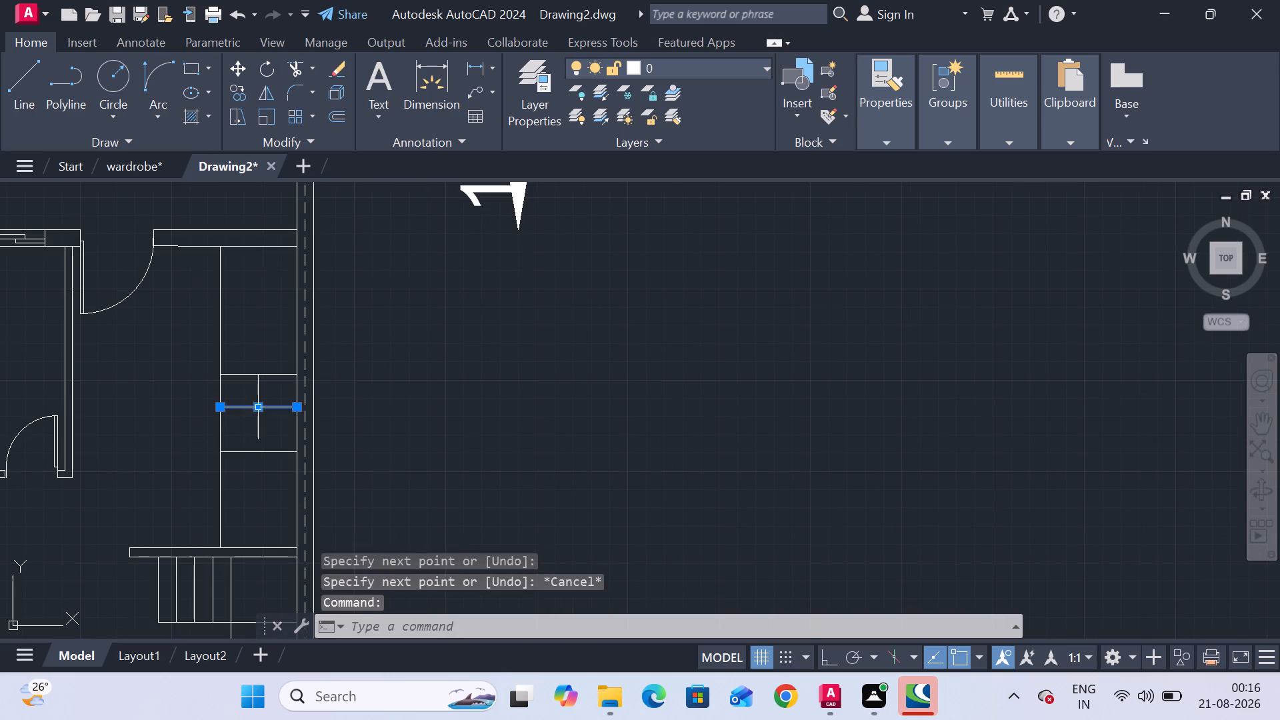
{"action": "scroll", "coordinate": [255, 407], "scroll_direction": "up", "scroll_amount": 2}
{"action": "left_click", "coordinate": [263, 406]}
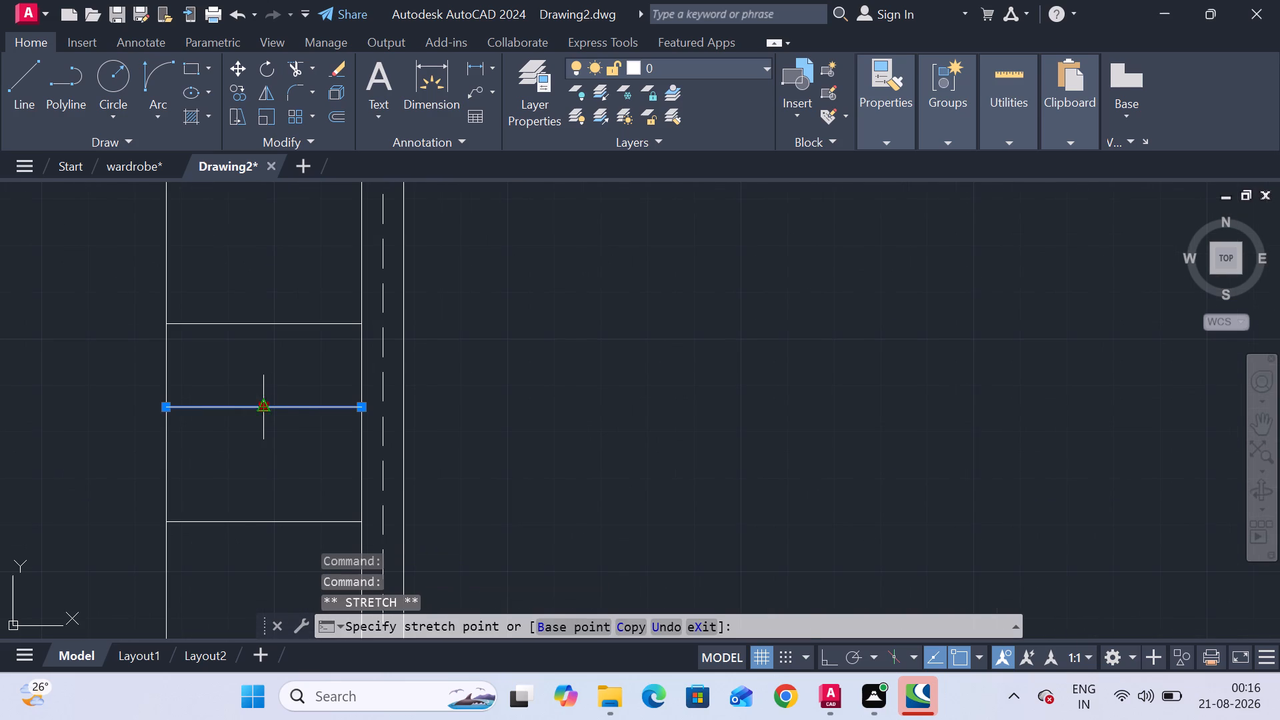
{"action": "left_click", "coordinate": [263, 429]}
{"action": "key", "text": "Escape"}
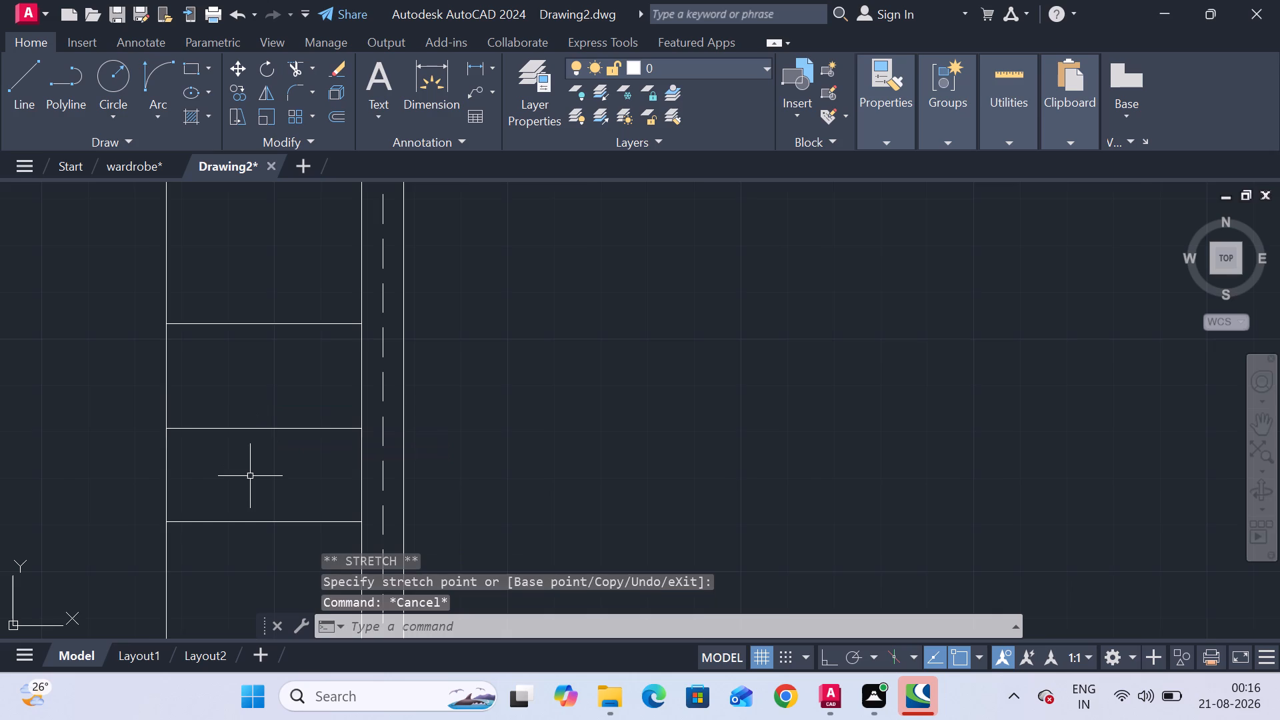
Draw a vertical line splitting the northern counter compartment, slightly east of its middle.
{"action": "scroll", "coordinate": [250, 476], "scroll_direction": "down", "scroll_amount": 1}
{"action": "left_click", "coordinate": [25, 101]}
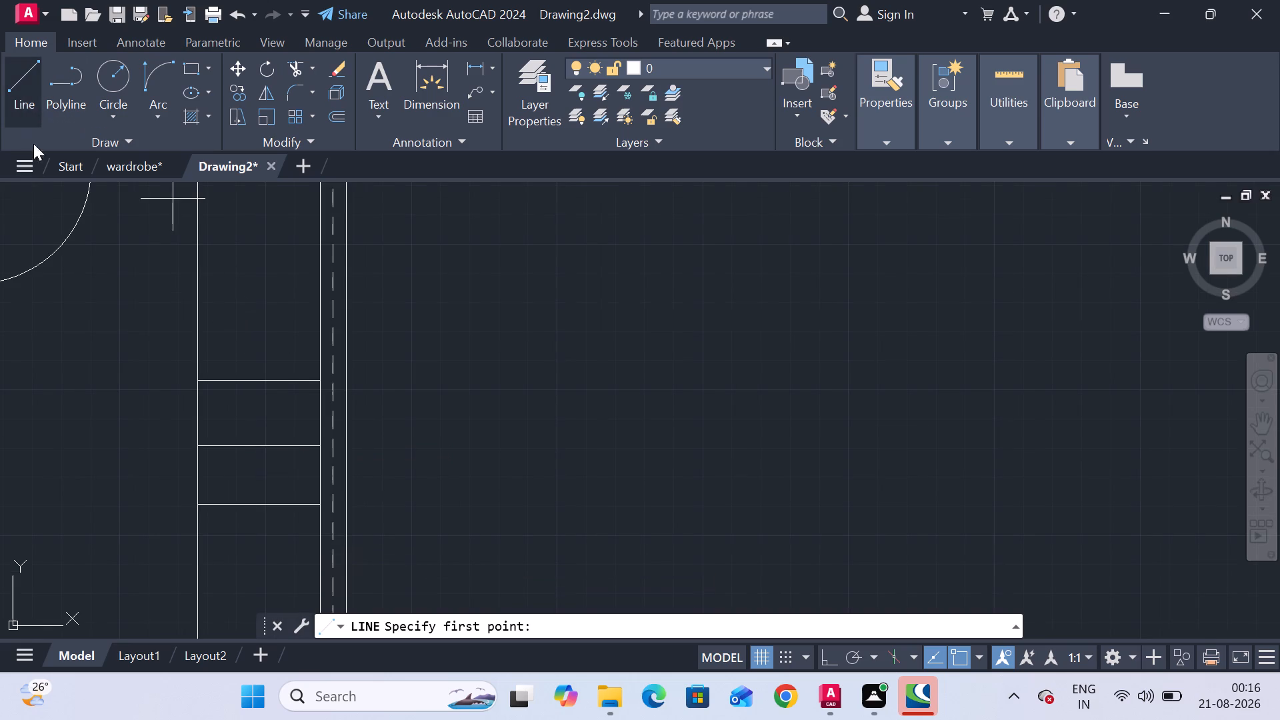
{"action": "scroll", "coordinate": [265, 381], "scroll_direction": "up", "scroll_amount": 2}
{"action": "left_click", "coordinate": [265, 381]}
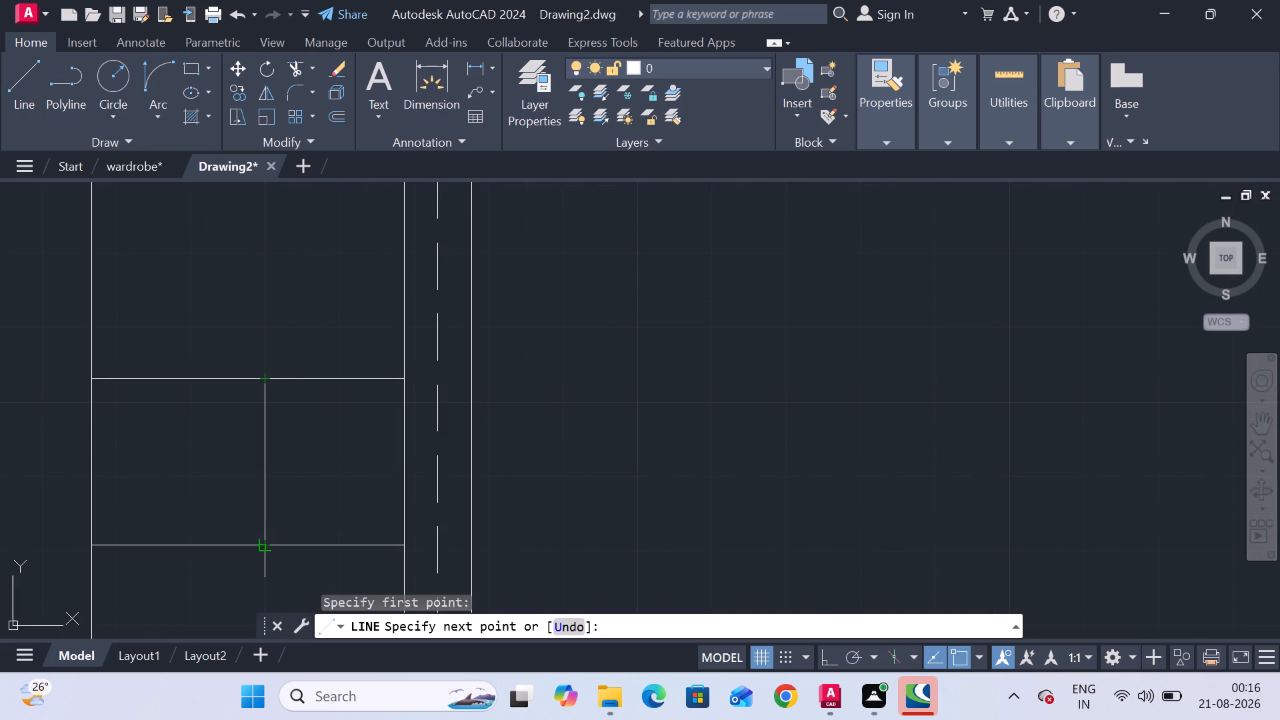
{"action": "left_click", "coordinate": [267, 541]}
{"action": "key", "text": "Escape"}
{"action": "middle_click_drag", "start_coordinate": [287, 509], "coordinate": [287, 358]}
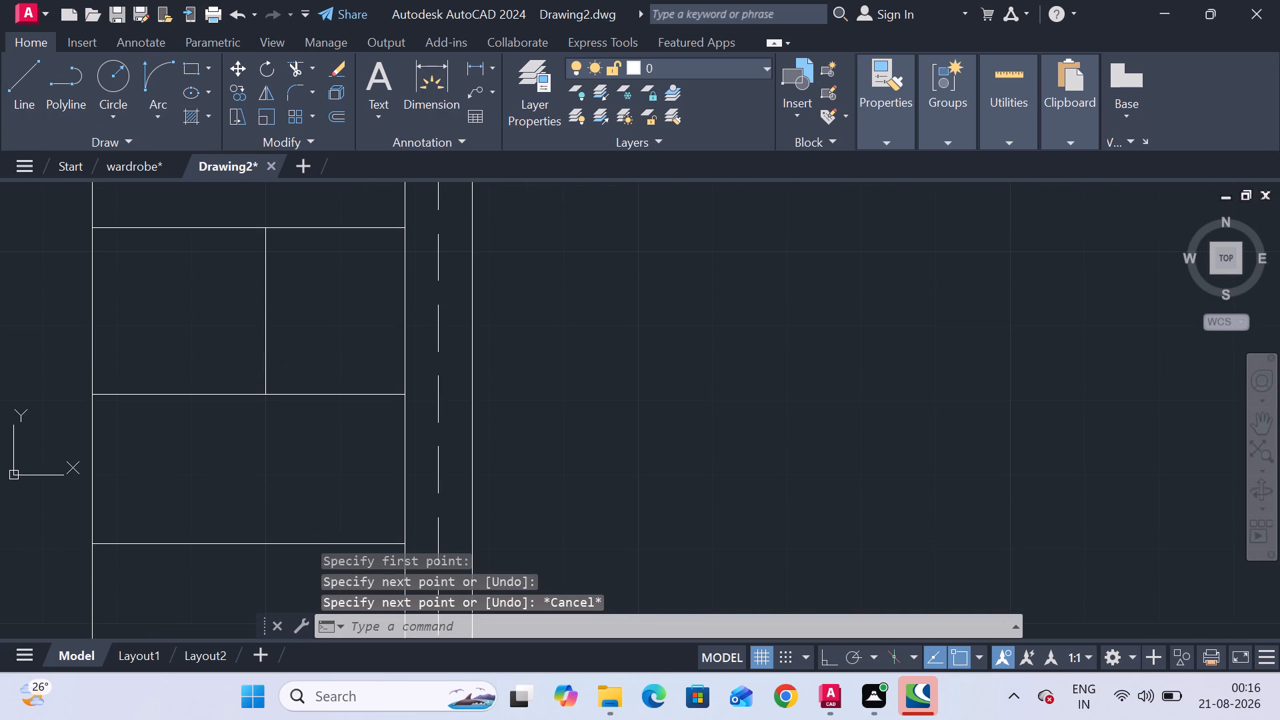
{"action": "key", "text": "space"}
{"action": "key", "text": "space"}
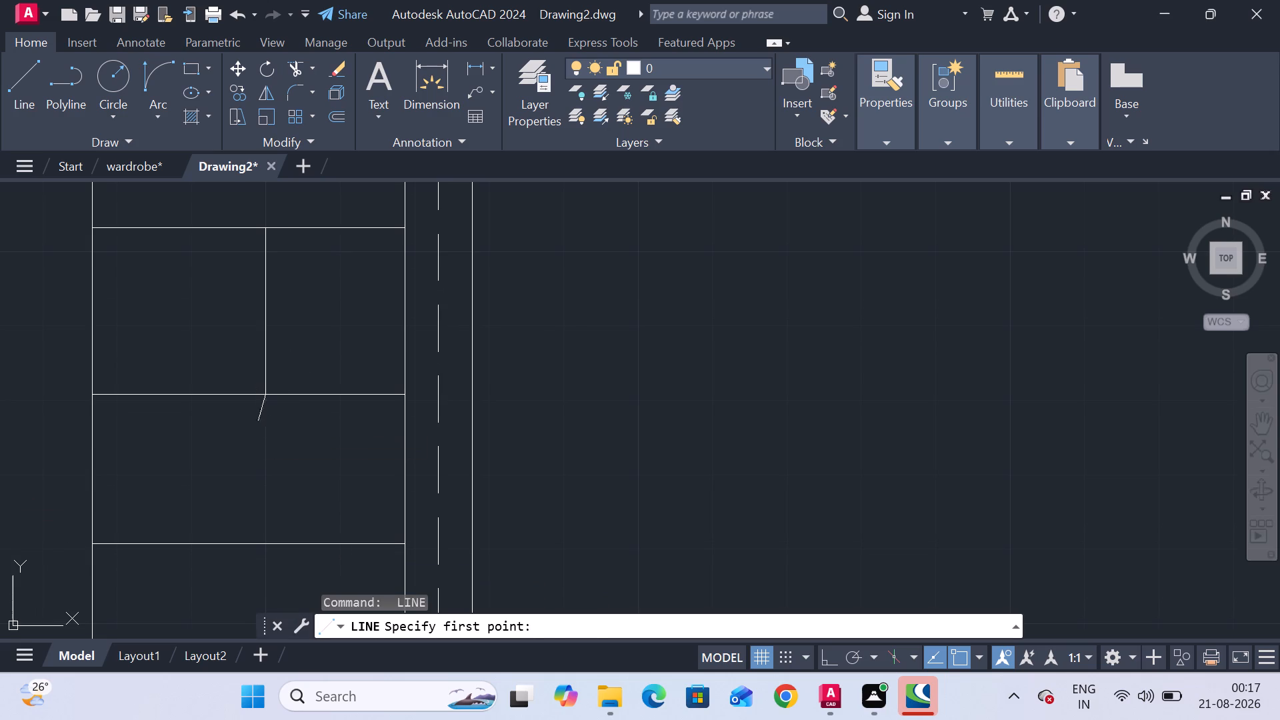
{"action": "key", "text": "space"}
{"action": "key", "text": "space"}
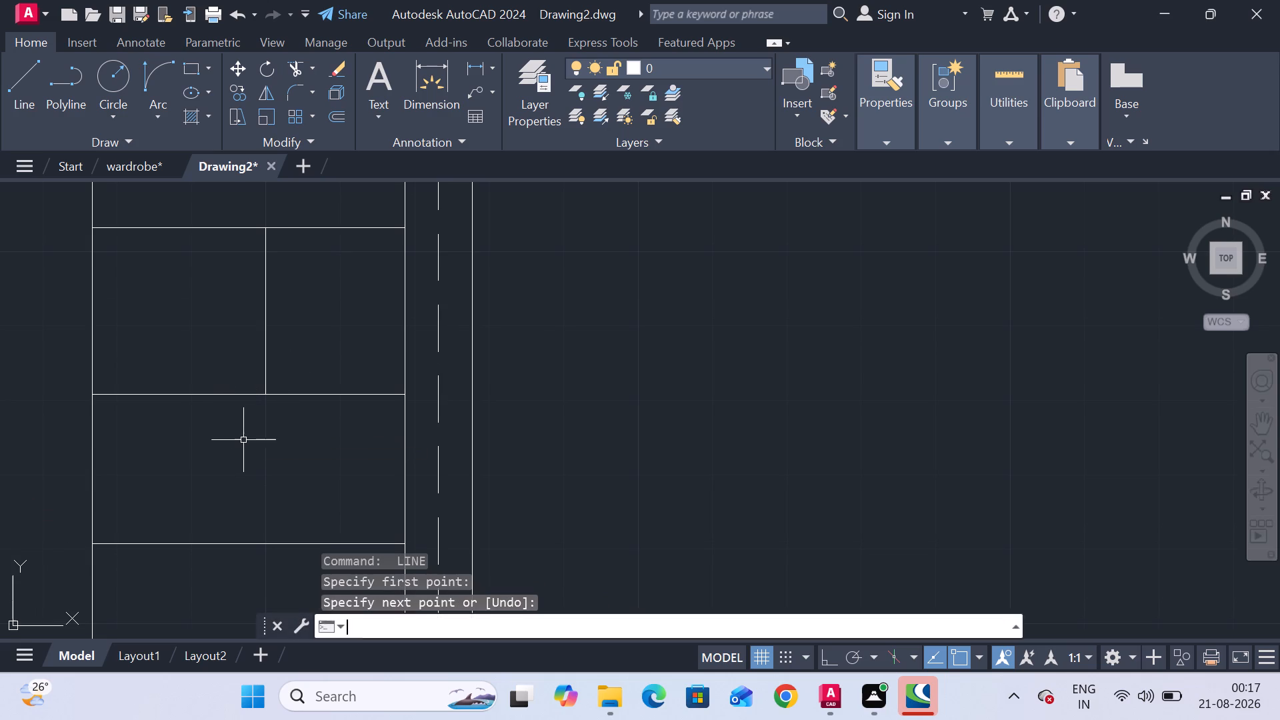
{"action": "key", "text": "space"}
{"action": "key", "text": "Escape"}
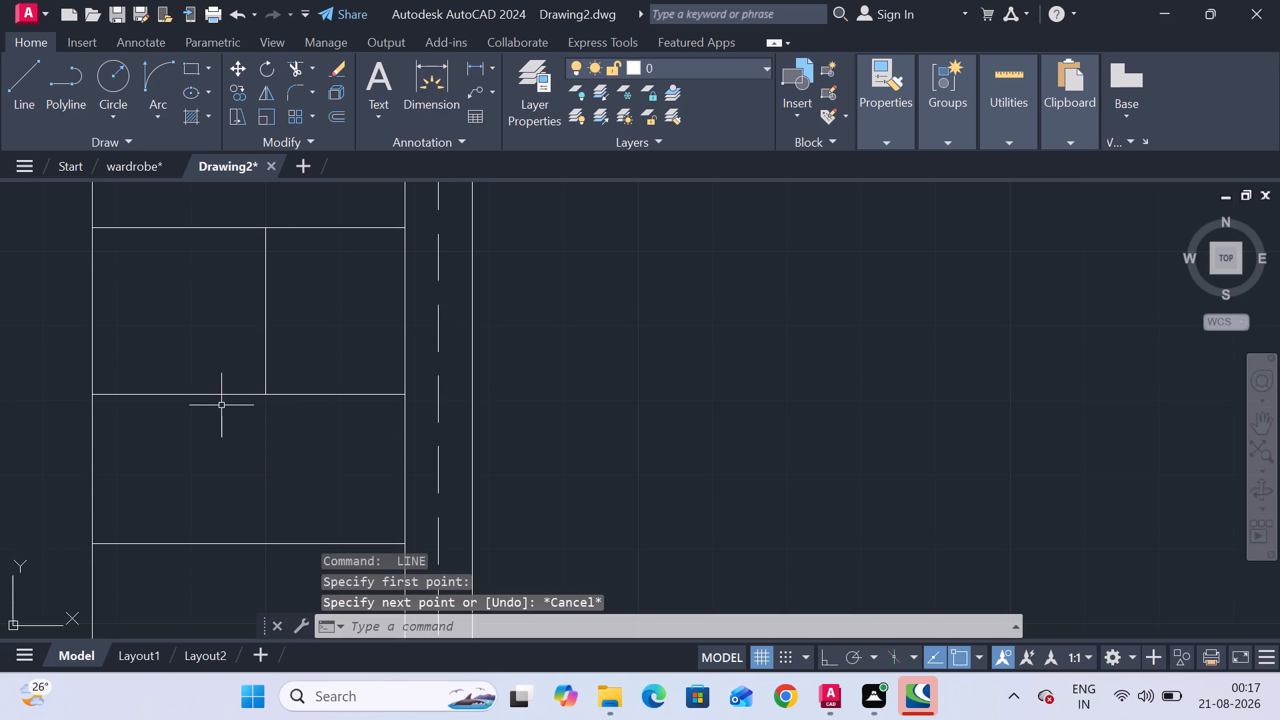
Draw a vertical line splitting the southern counter compartment, slightly west of its middle.
{"action": "key", "text": "space"}
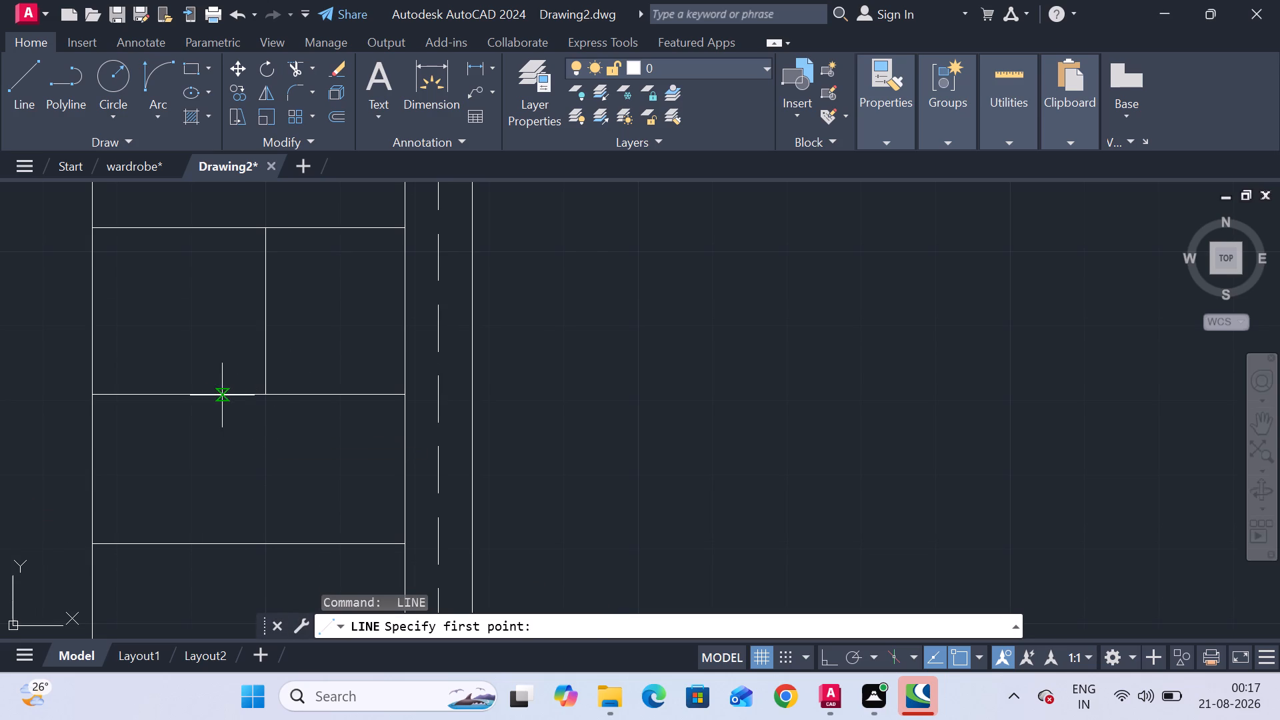
{"action": "left_click", "coordinate": [230, 395]}
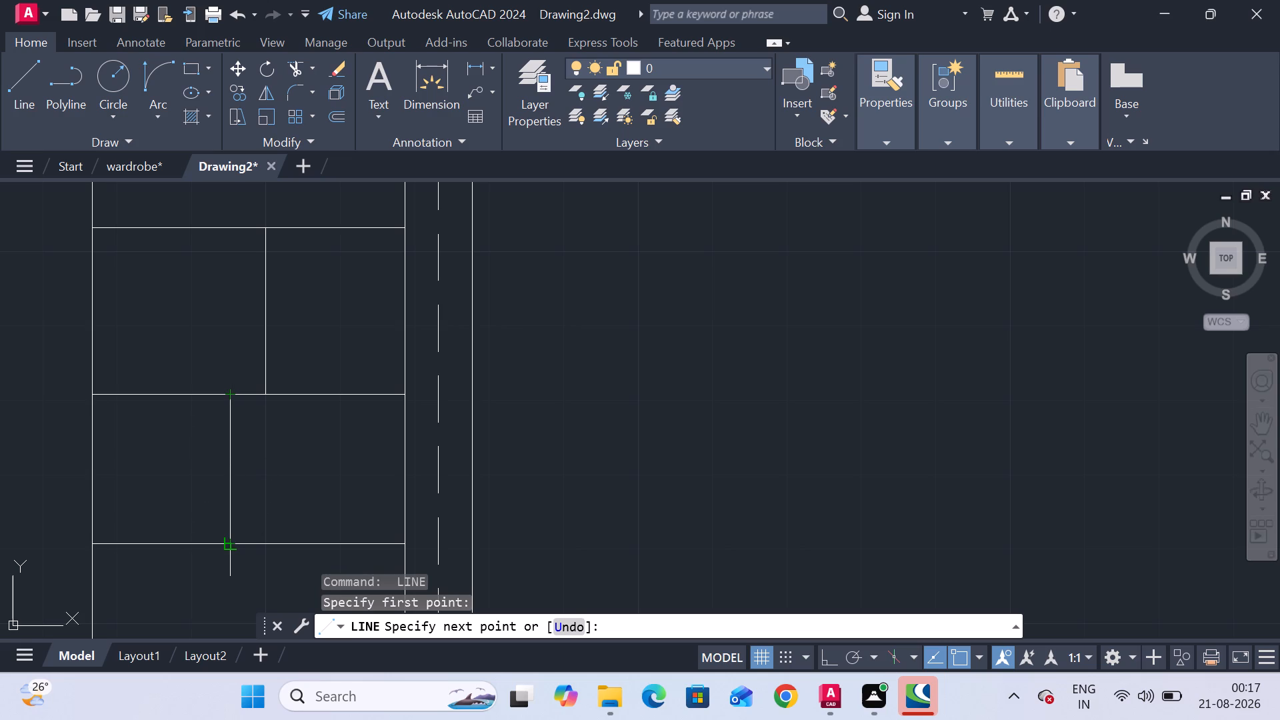
{"action": "left_click", "coordinate": [231, 542]}
{"action": "key", "text": "Escape"}
{"action": "key", "text": "Escape"}
{"action": "key", "text": "Escape"}
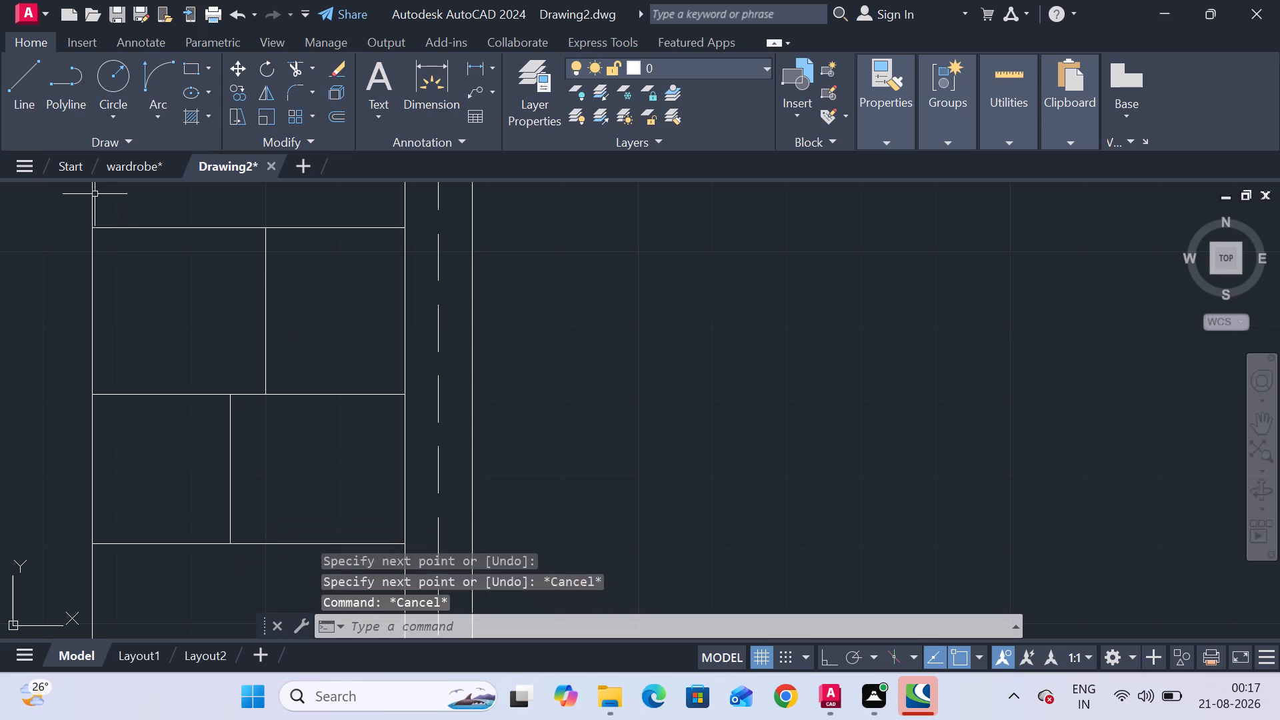
{"action": "key", "text": "Escape"}
Draw a circle of about 5.19" radius in the northwest counter cell and move it near the cell's centre.
{"action": "left_click", "coordinate": [103, 76]}
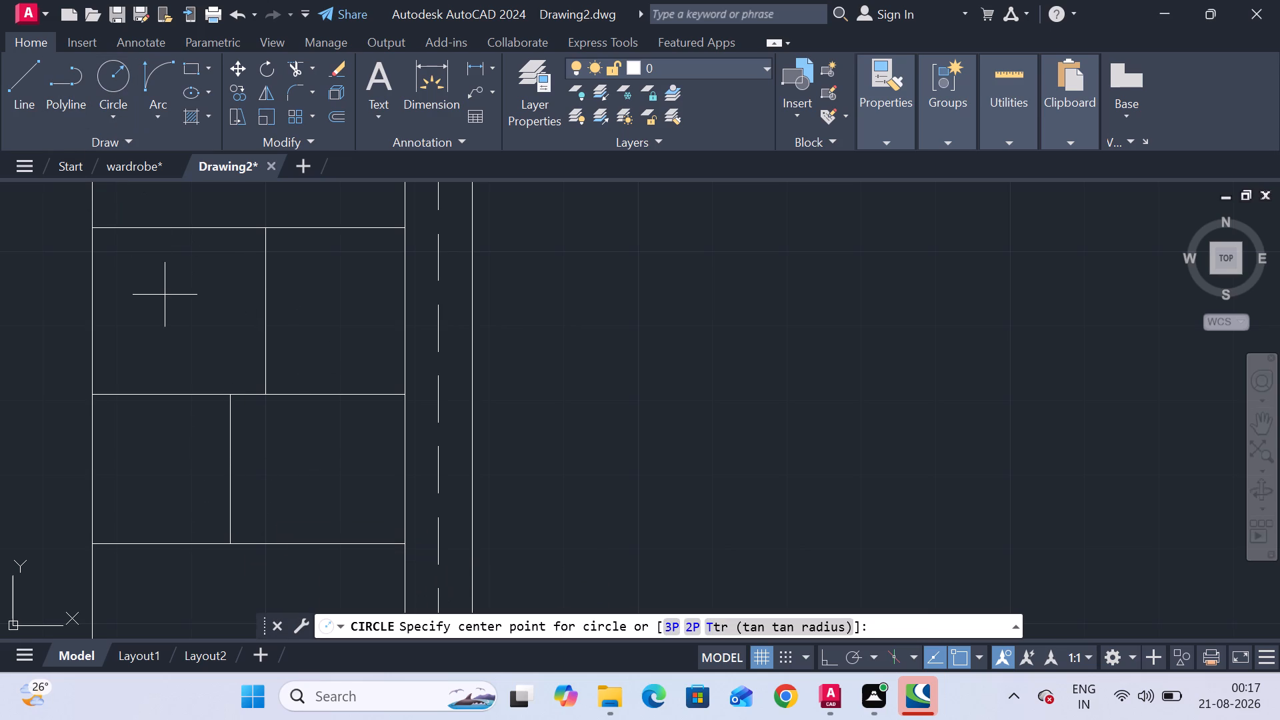
{"action": "left_click", "coordinate": [159, 289]}
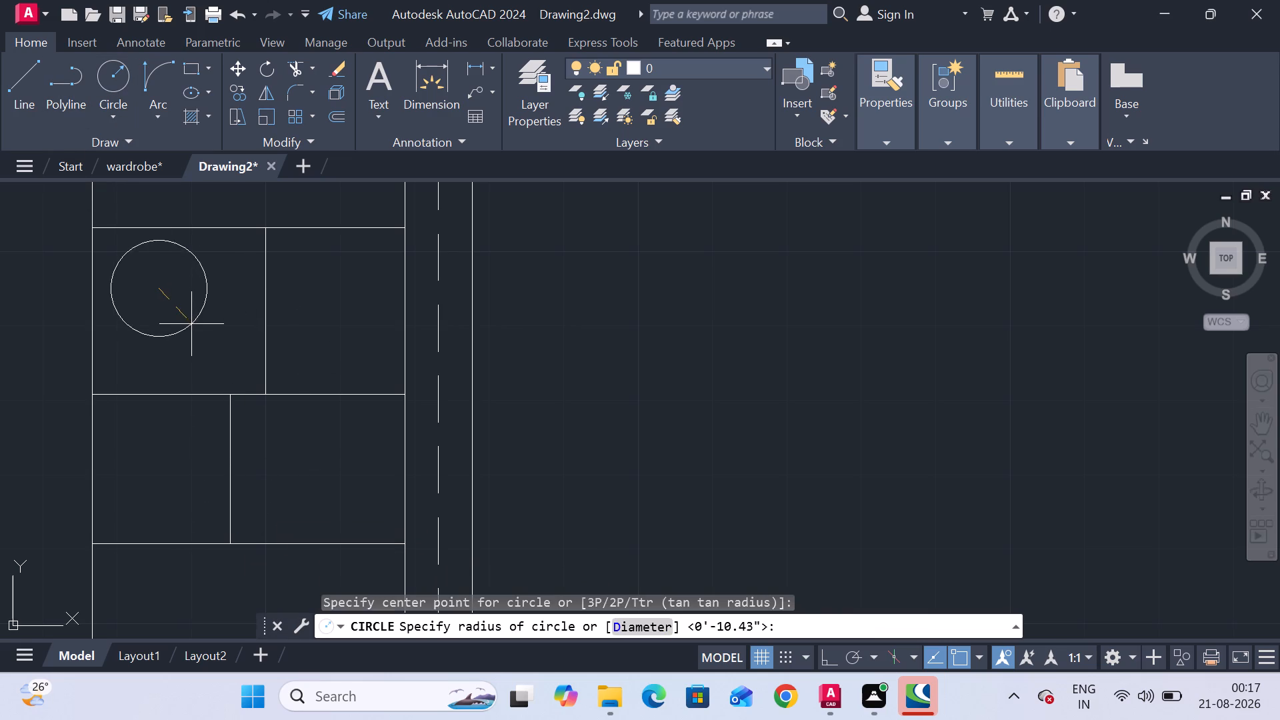
{"action": "left_click", "coordinate": [186, 316]}
{"action": "left_click", "coordinate": [185, 321]}
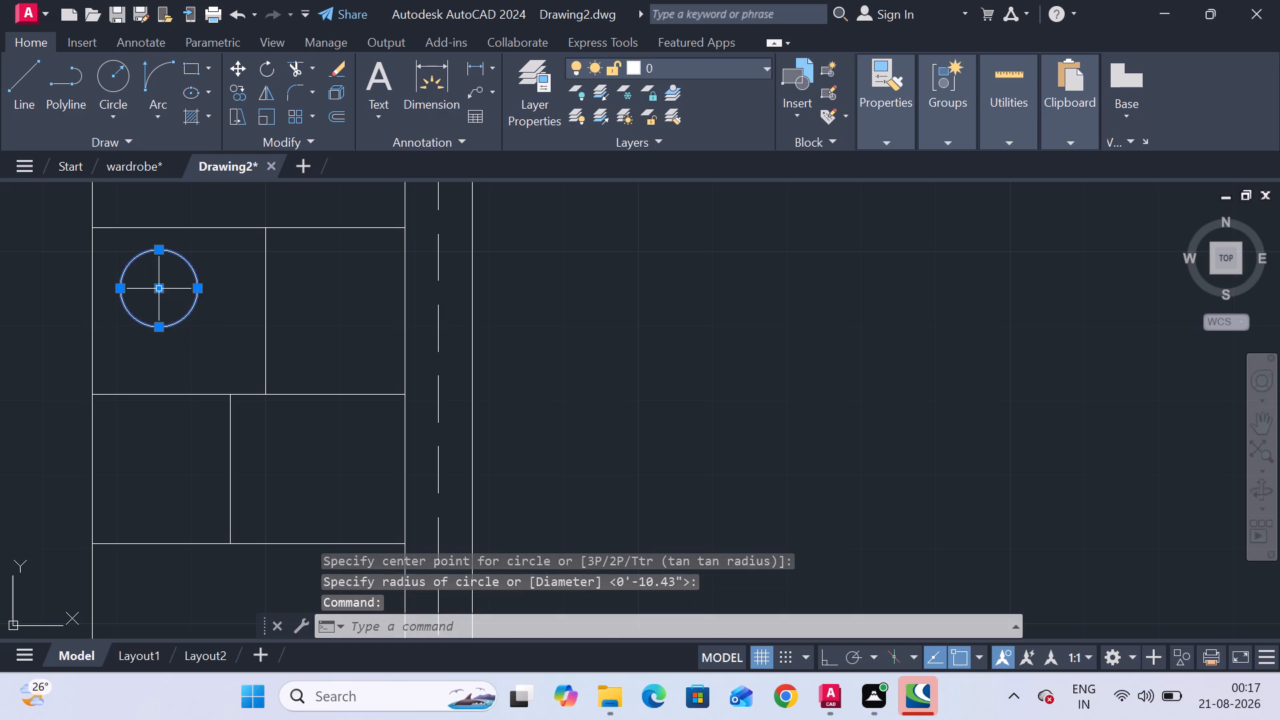
{"action": "left_click", "coordinate": [155, 289]}
{"action": "left_click", "coordinate": [182, 307]}
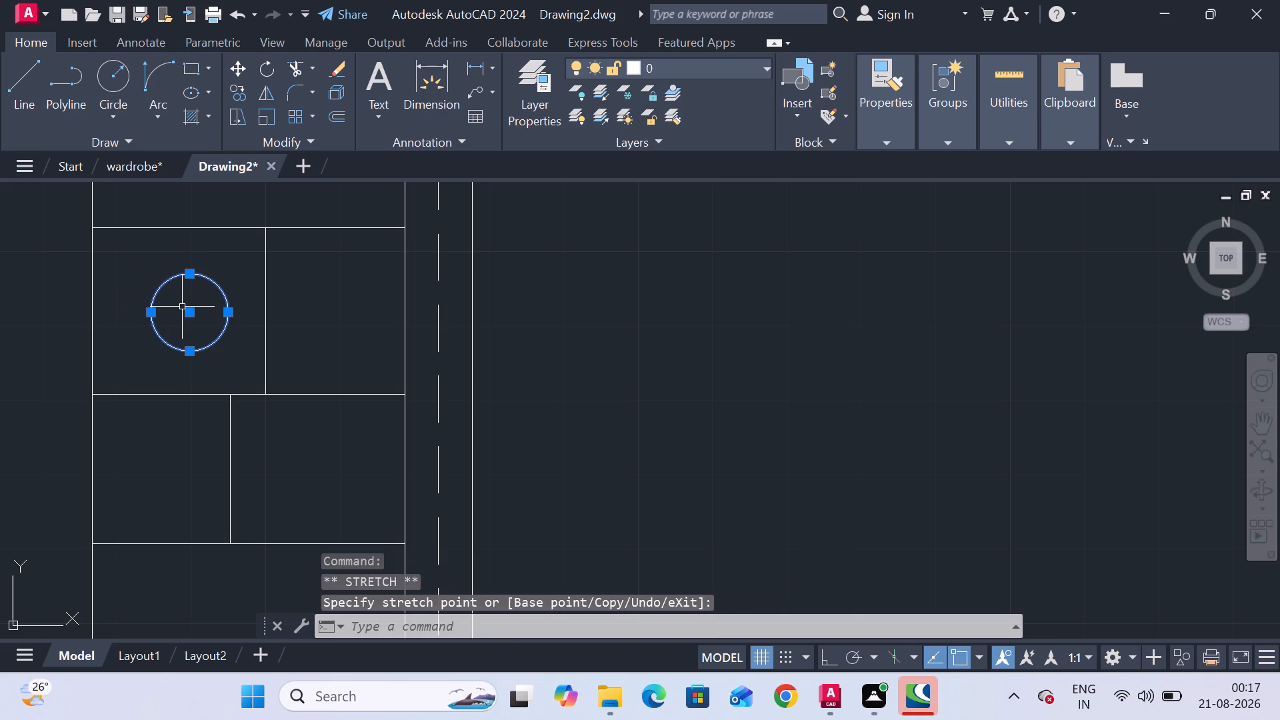
{"action": "left_click", "coordinate": [193, 315]}
{"action": "left_click", "coordinate": [175, 307]}
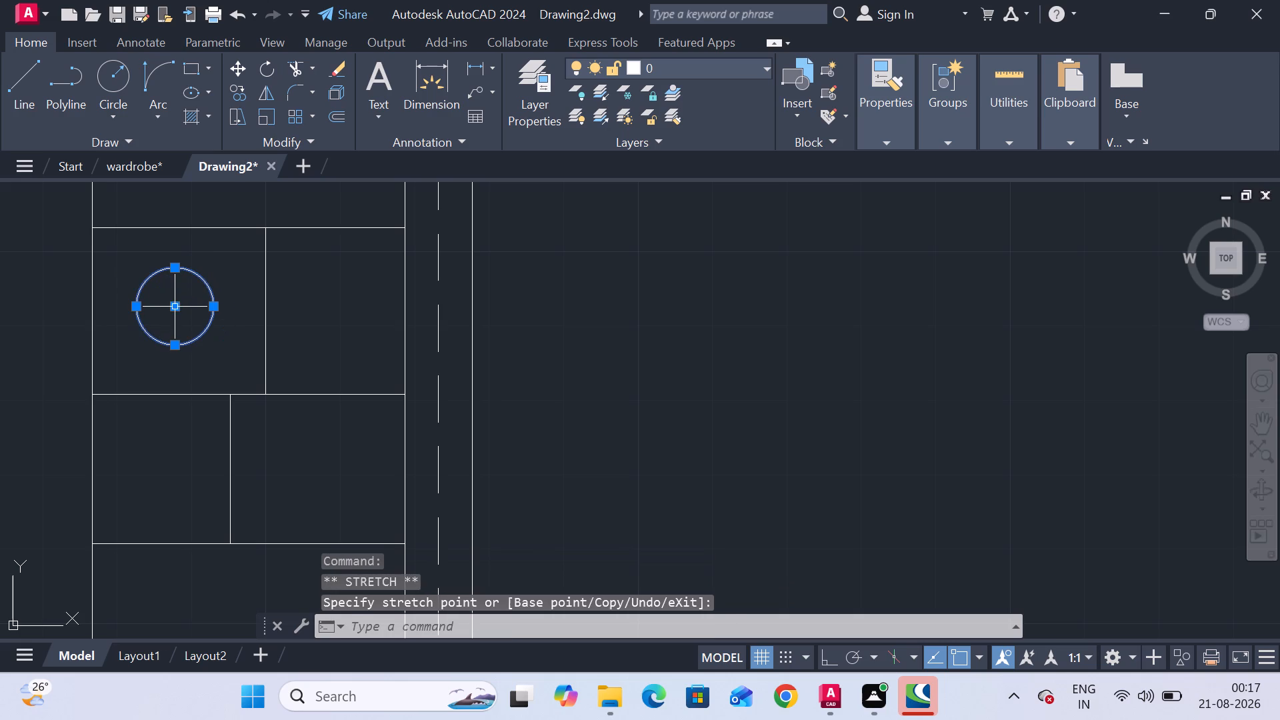
{"action": "key", "text": "Escape"}
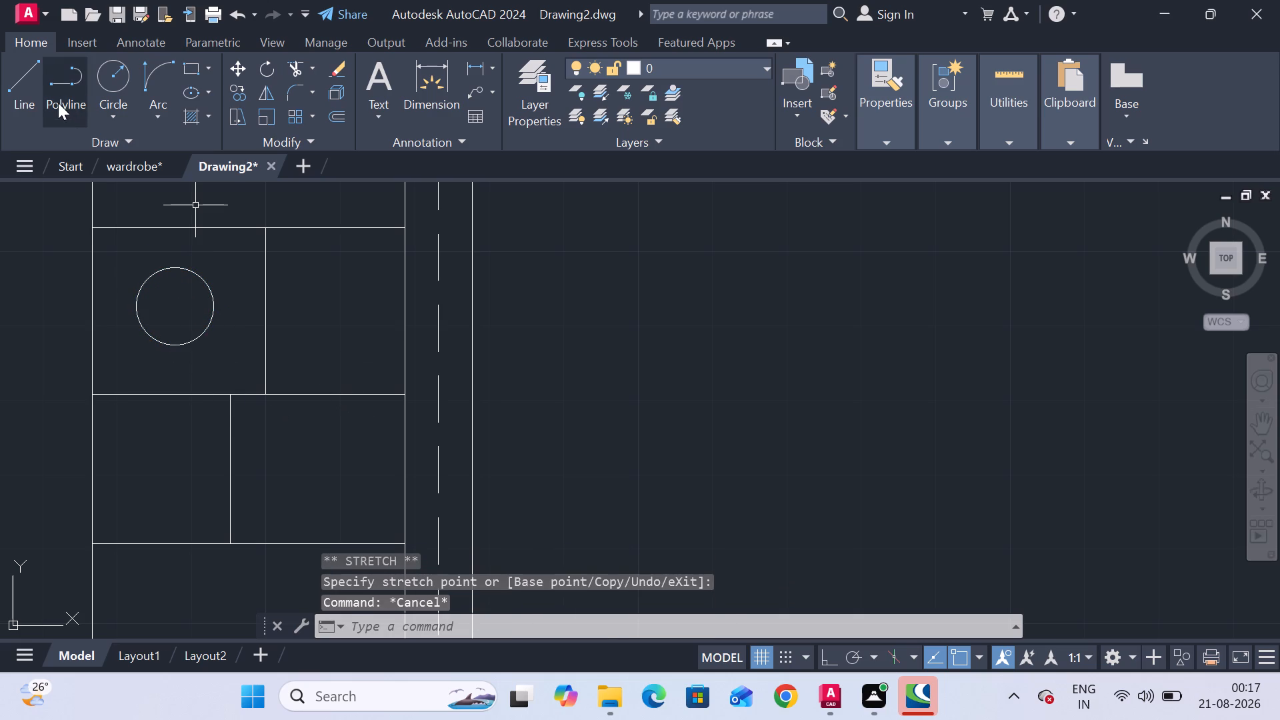
Add two circles concentric with the northwest counter cell's circle, an outer one of about 6.98" radius and an inner one of about 2.41".
{"action": "left_click", "coordinate": [103, 82]}
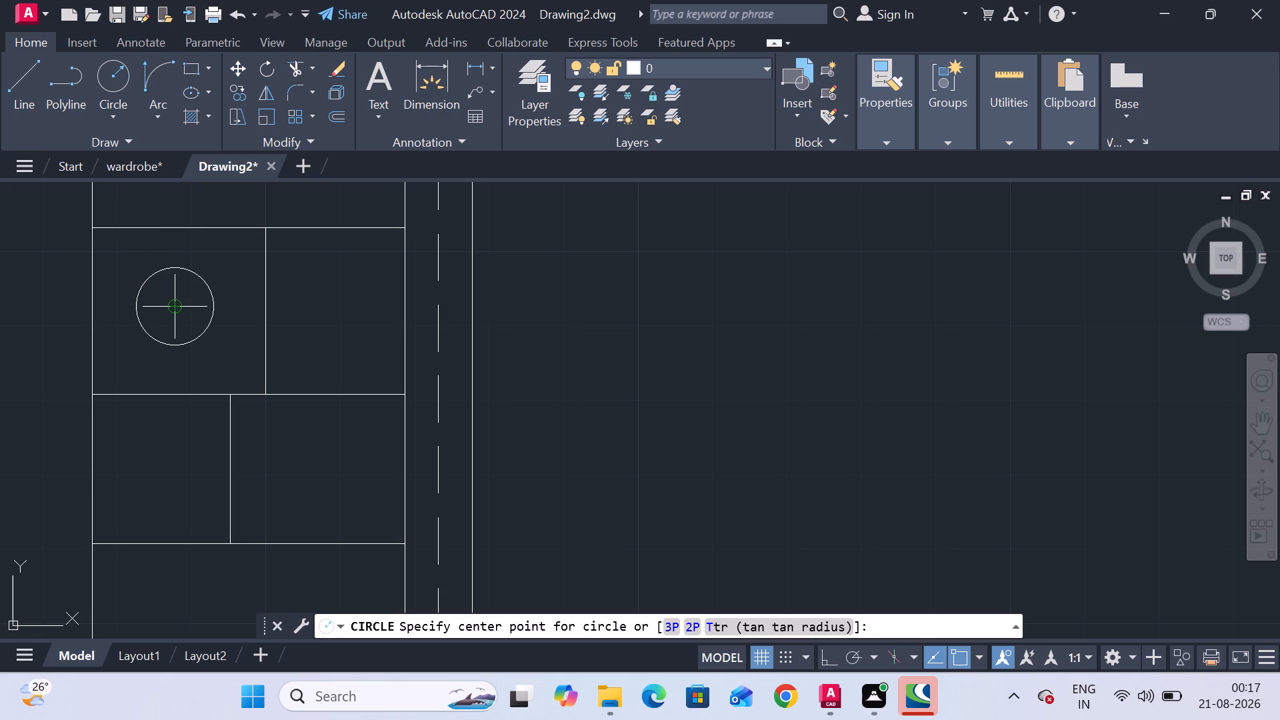
{"action": "left_click", "coordinate": [175, 303]}
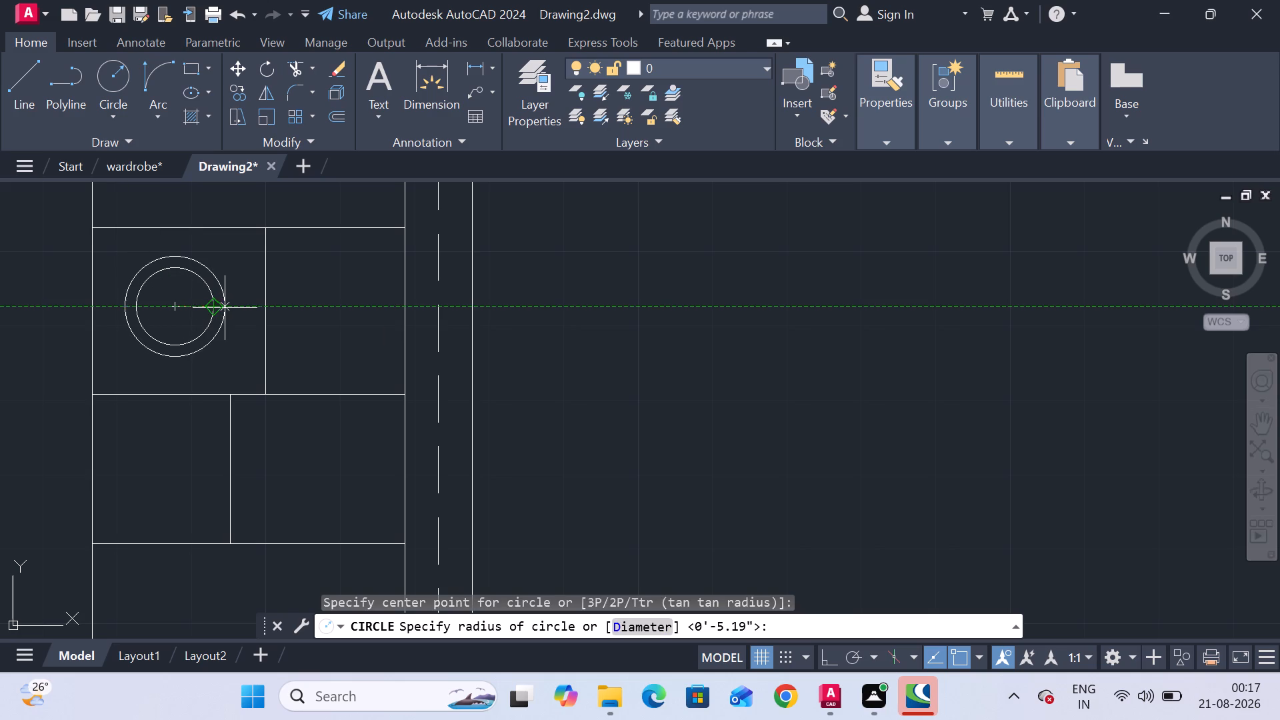
{"action": "left_click", "coordinate": [227, 308]}
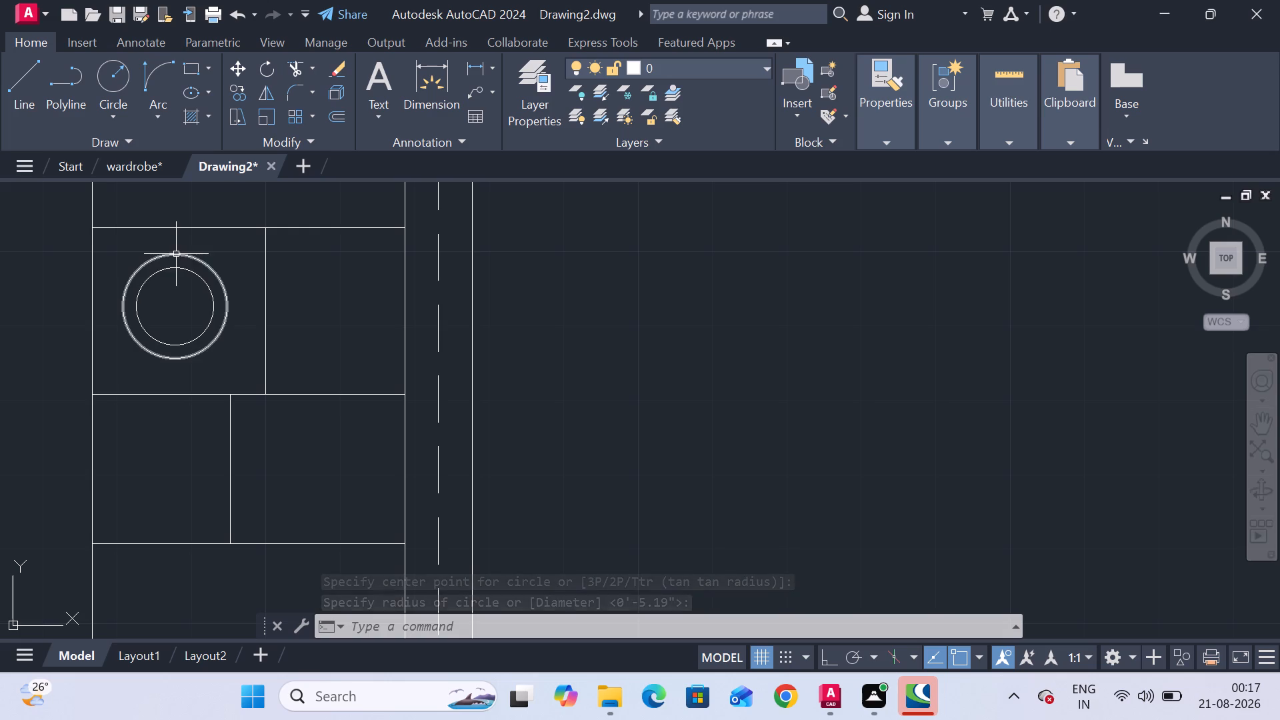
{"action": "left_click", "coordinate": [113, 83]}
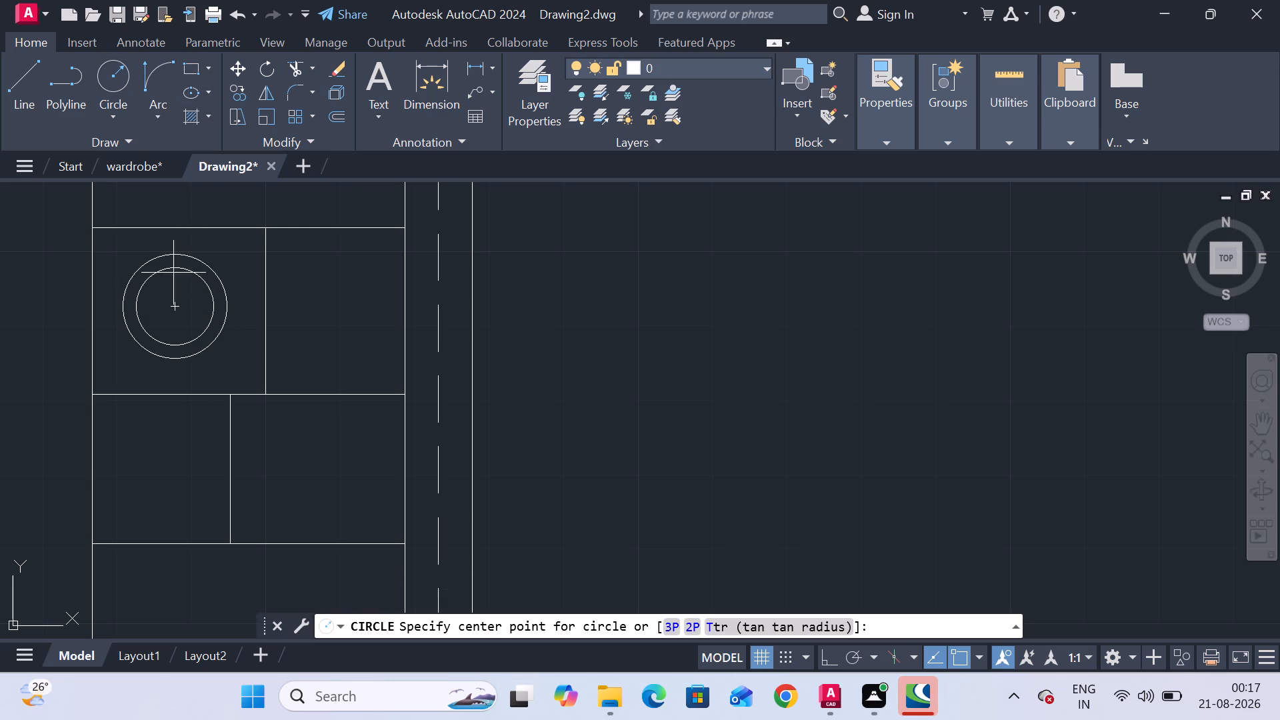
{"action": "left_click", "coordinate": [179, 309]}
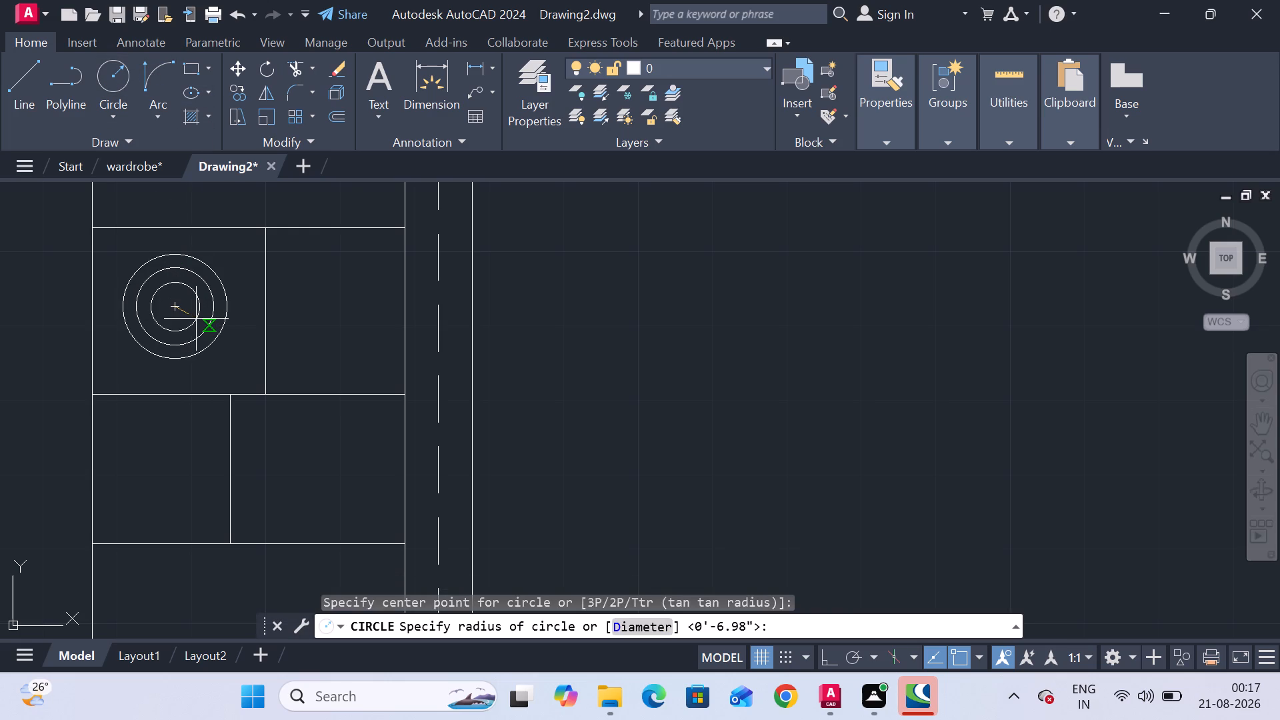
{"action": "left_click", "coordinate": [190, 316]}
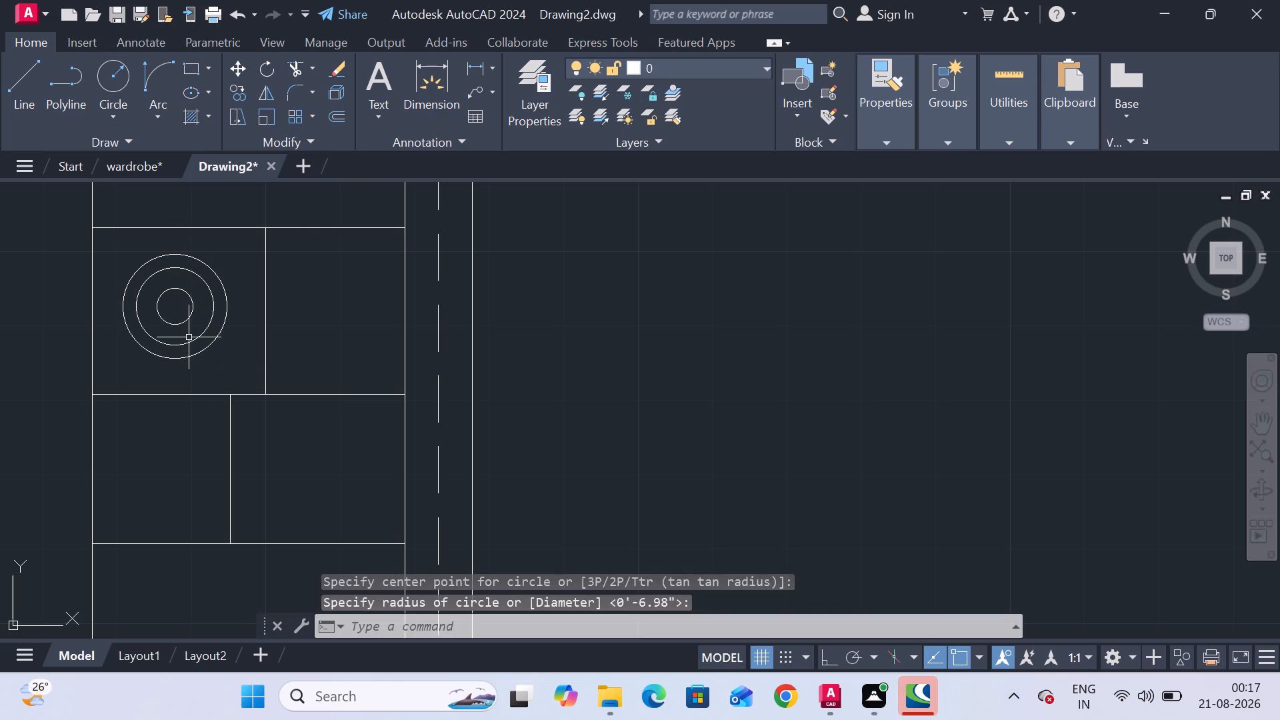
Draw a circle of about 3.36" radius in the northeast counter cell and move it southeast, near the cell's centre.
{"action": "left_click", "coordinate": [108, 79]}
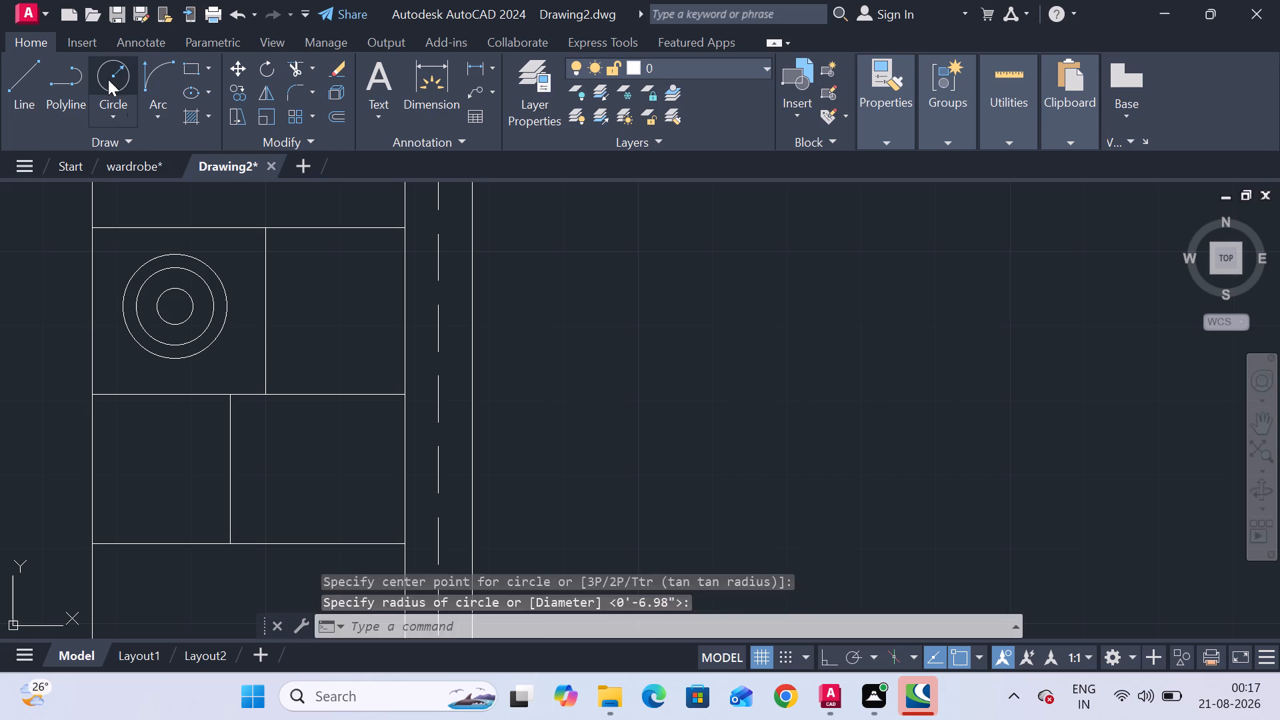
{"action": "scroll", "coordinate": [317, 295], "scroll_direction": "up", "scroll_amount": 1}
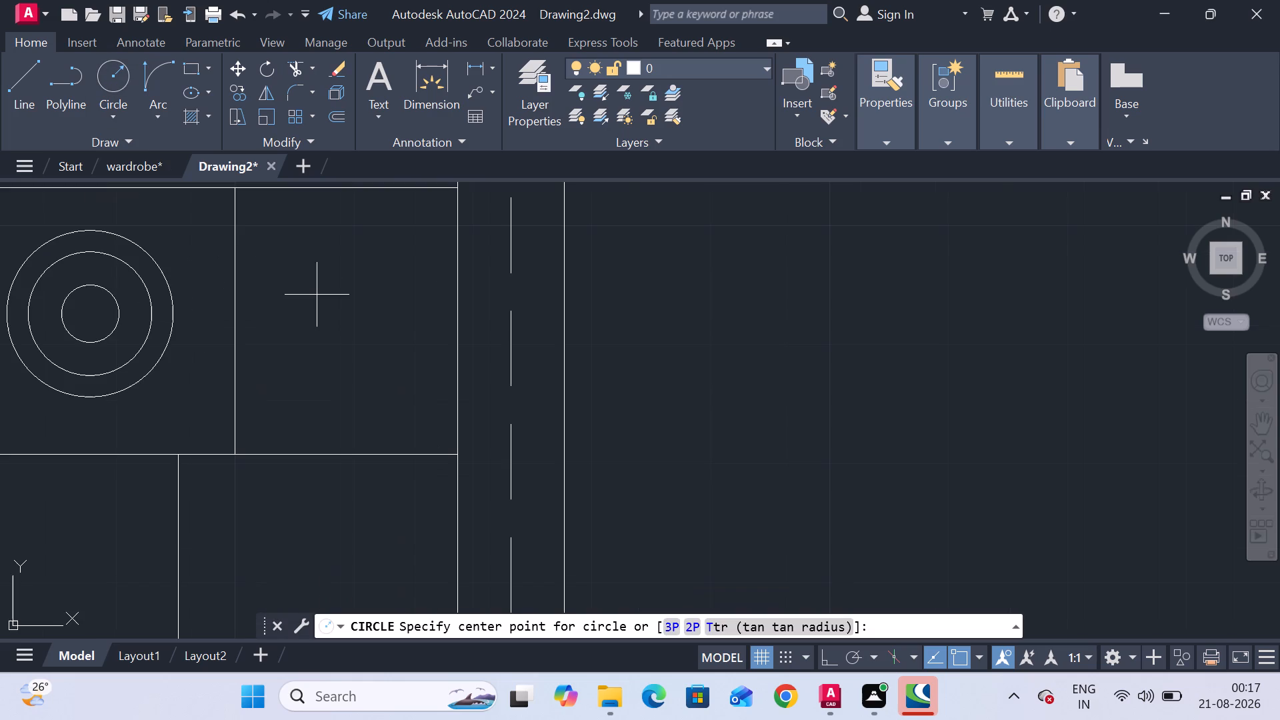
{"action": "left_click", "coordinate": [317, 293]}
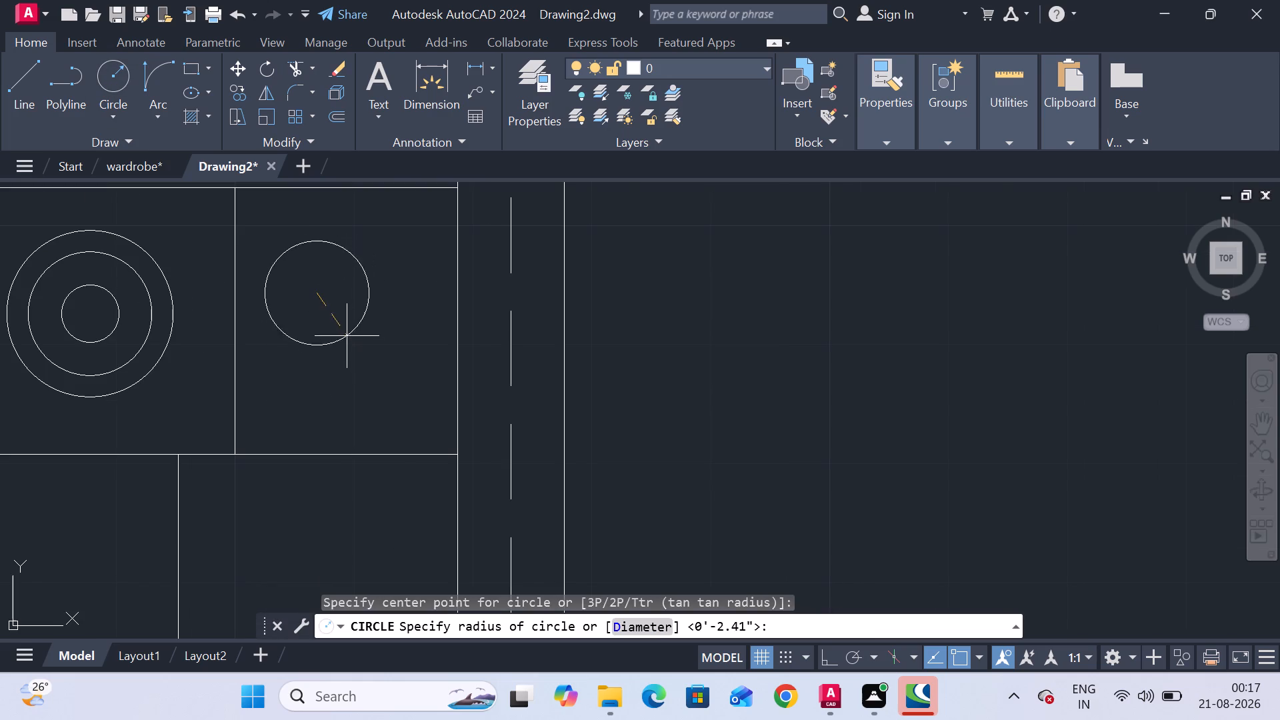
{"action": "left_click", "coordinate": [339, 327]}
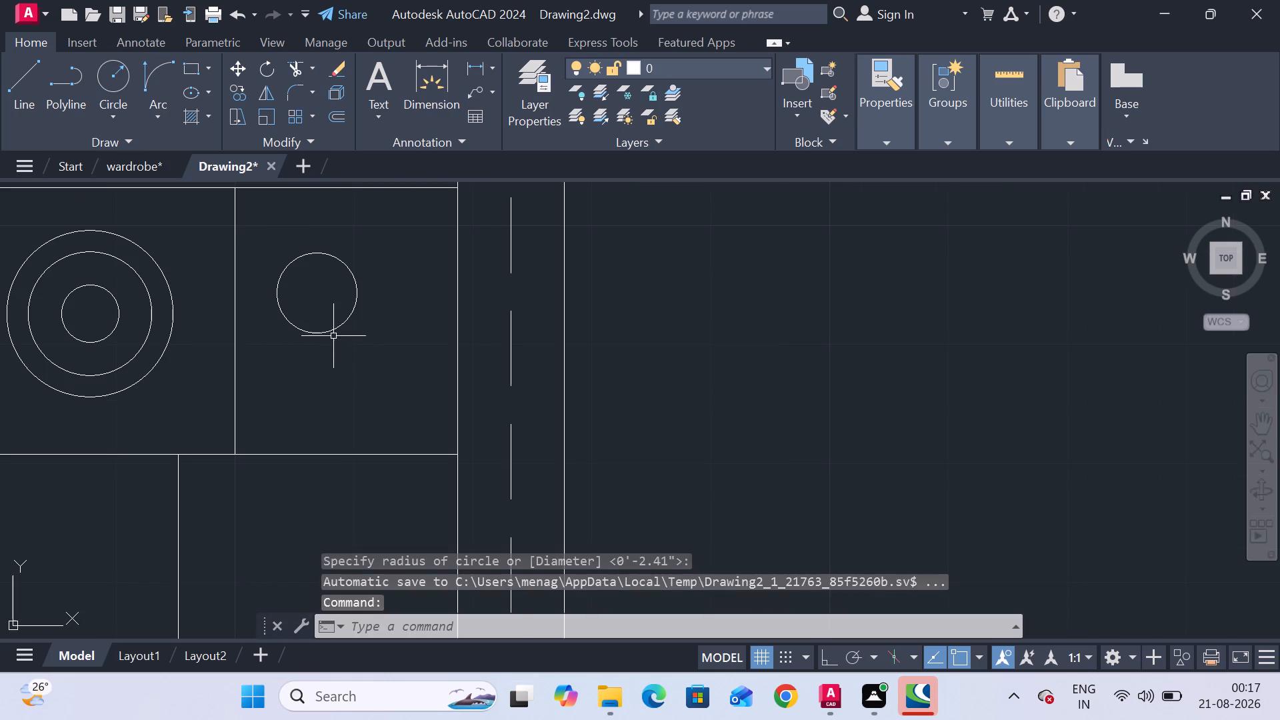
{"action": "left_click", "coordinate": [331, 333]}
{"action": "right_click", "coordinate": [331, 333]}
{"action": "left_click", "coordinate": [388, 333]}
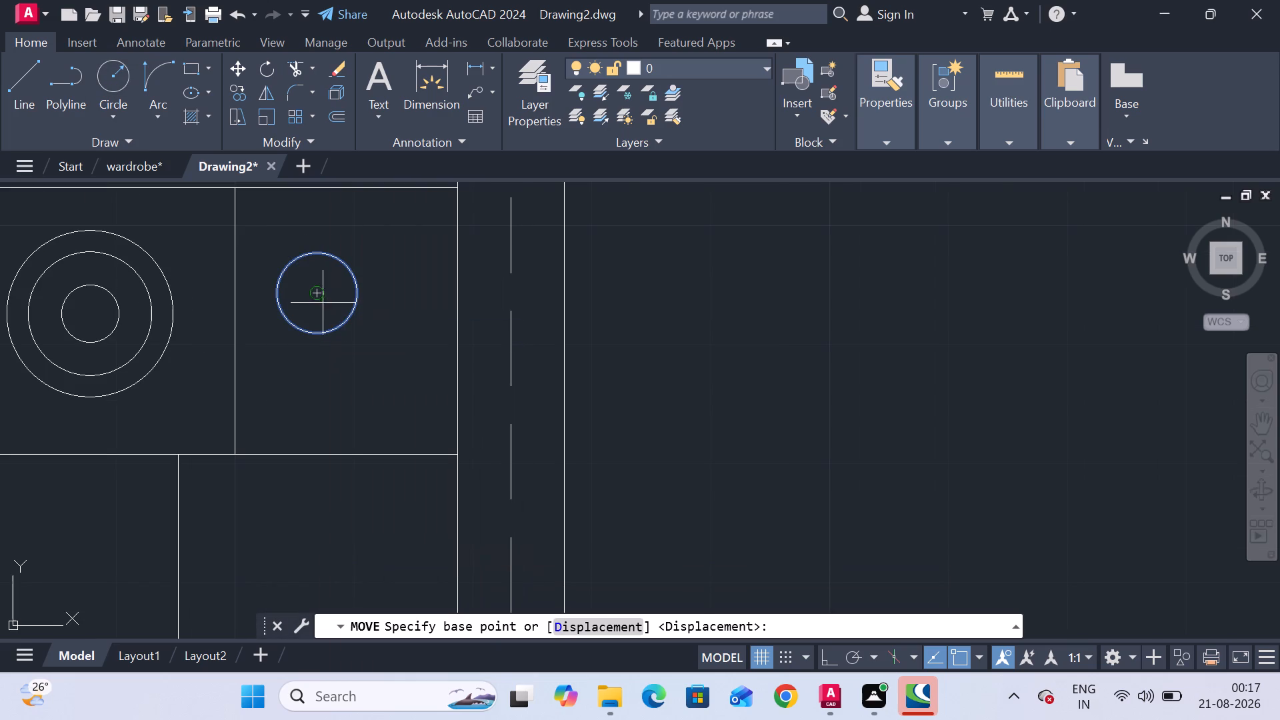
{"action": "left_click", "coordinate": [319, 293]}
{"action": "left_click", "coordinate": [363, 326]}
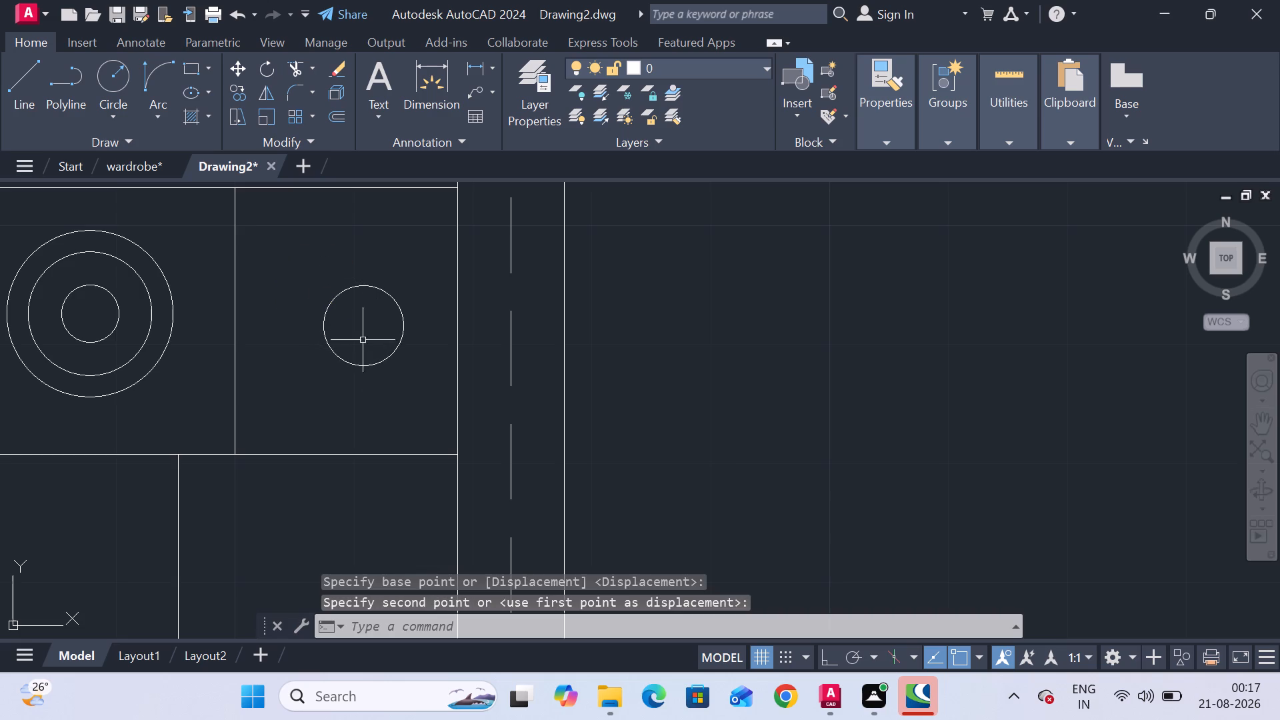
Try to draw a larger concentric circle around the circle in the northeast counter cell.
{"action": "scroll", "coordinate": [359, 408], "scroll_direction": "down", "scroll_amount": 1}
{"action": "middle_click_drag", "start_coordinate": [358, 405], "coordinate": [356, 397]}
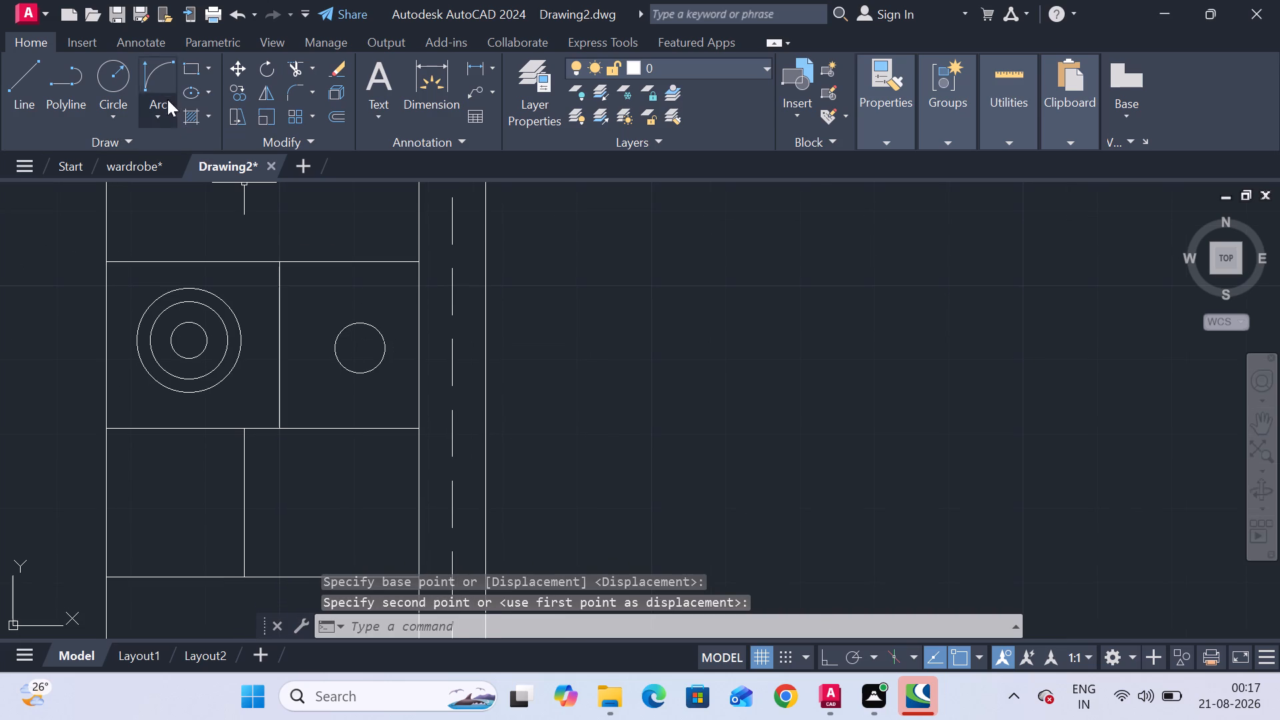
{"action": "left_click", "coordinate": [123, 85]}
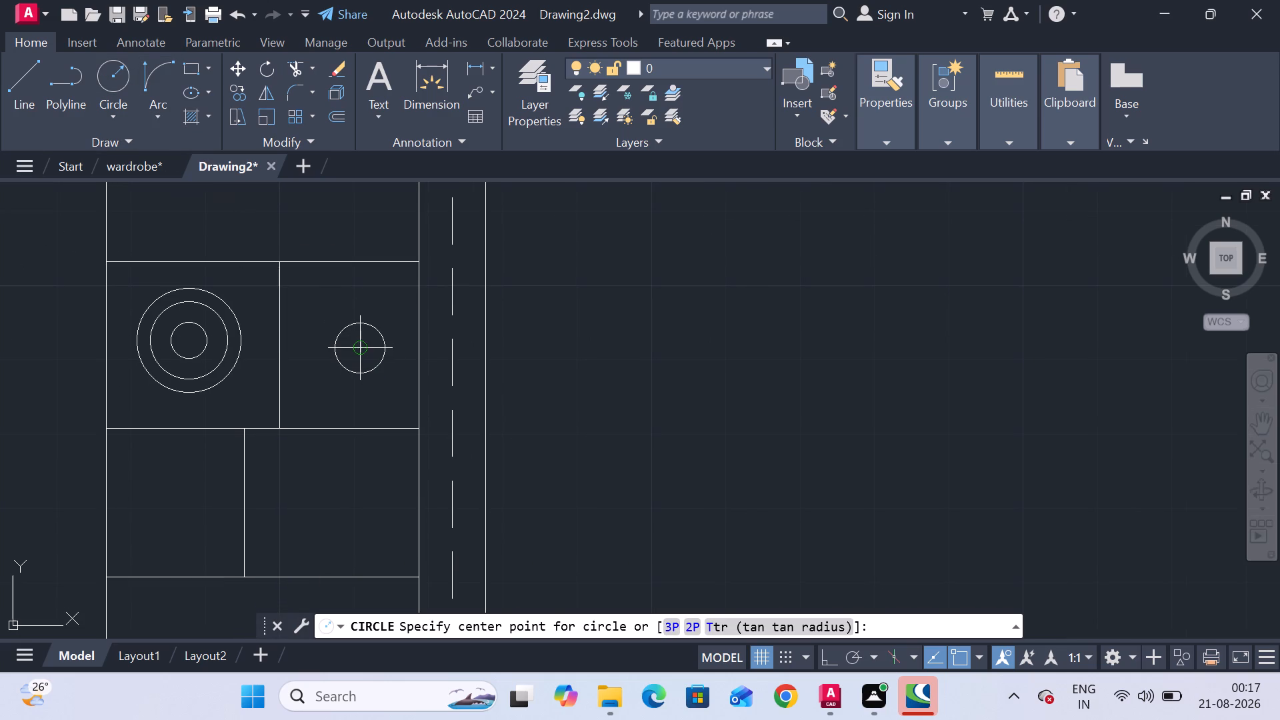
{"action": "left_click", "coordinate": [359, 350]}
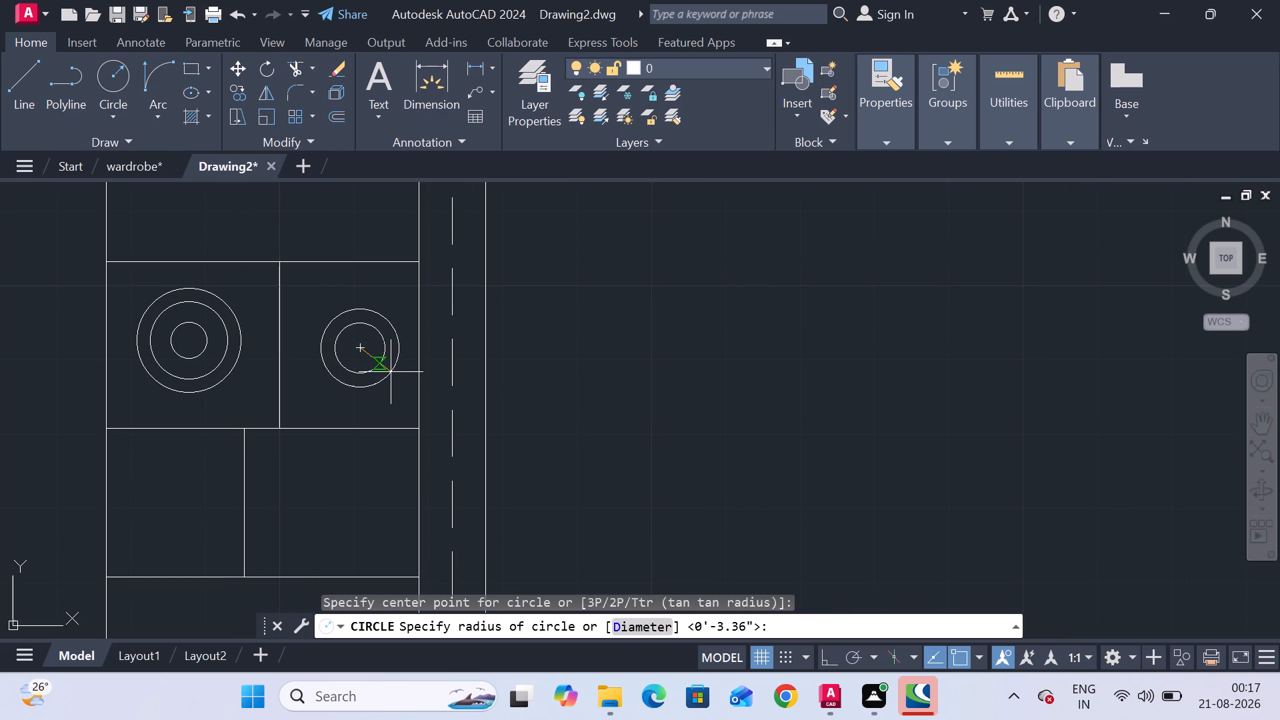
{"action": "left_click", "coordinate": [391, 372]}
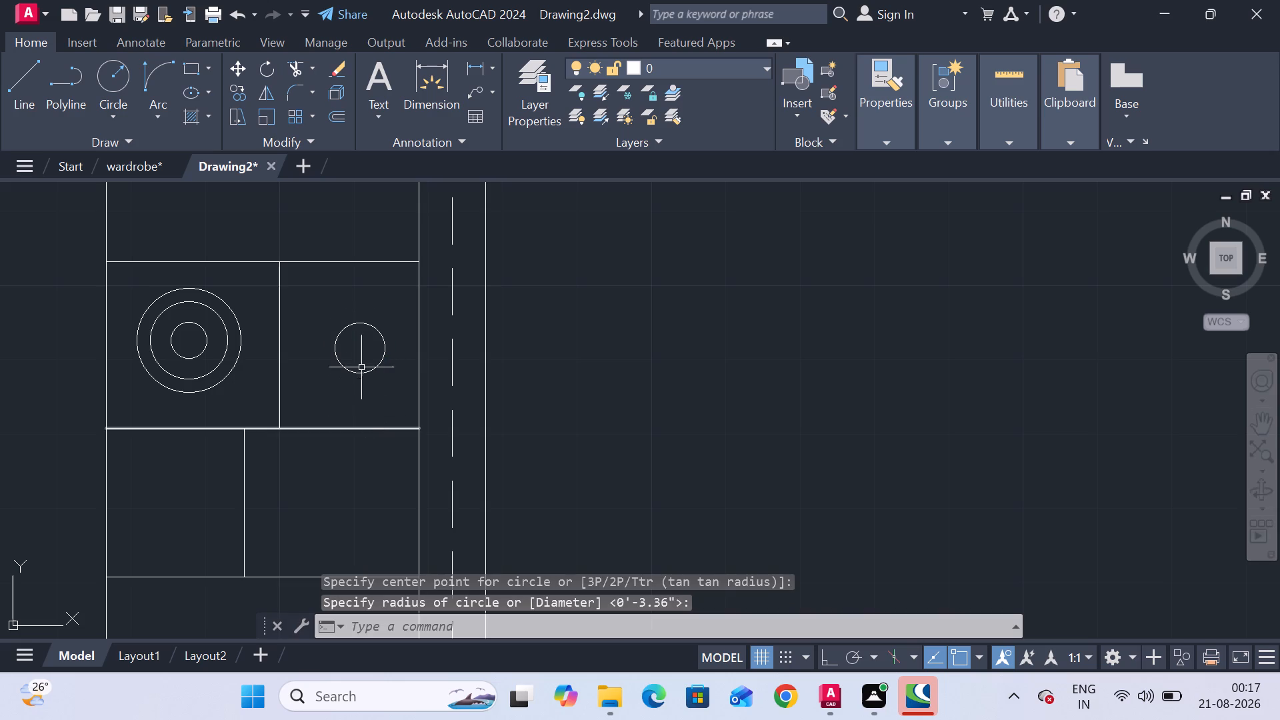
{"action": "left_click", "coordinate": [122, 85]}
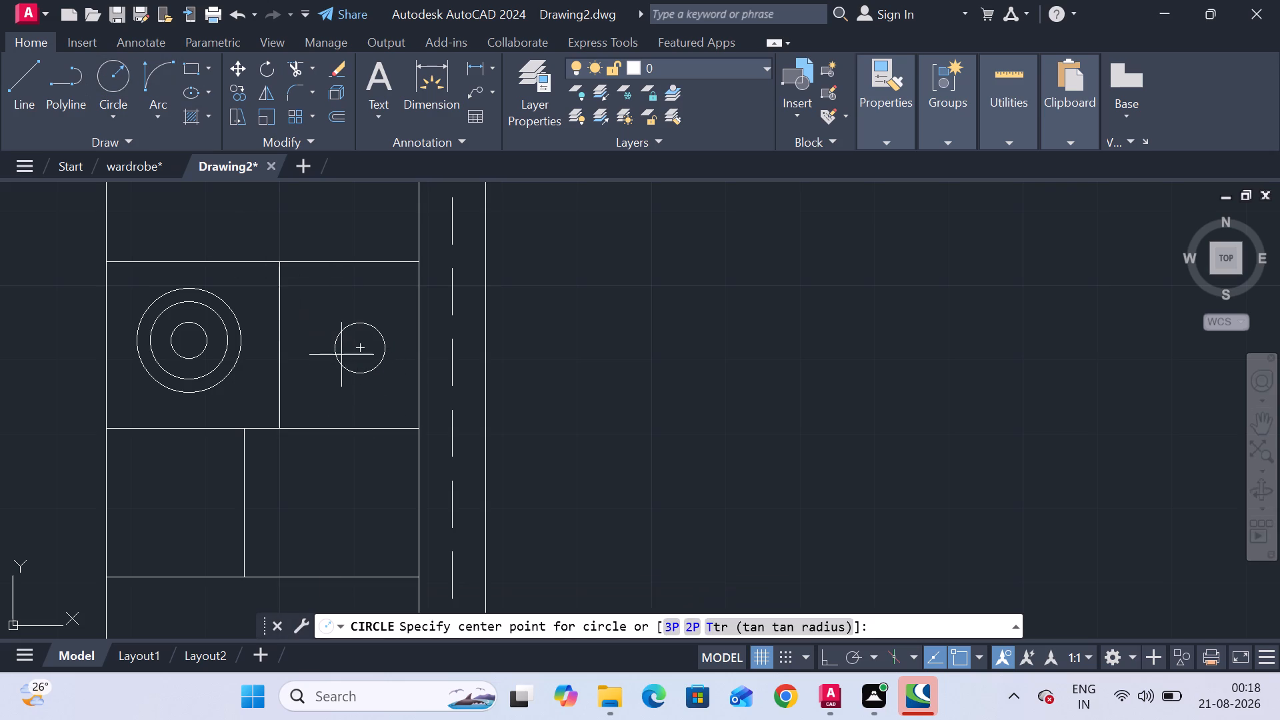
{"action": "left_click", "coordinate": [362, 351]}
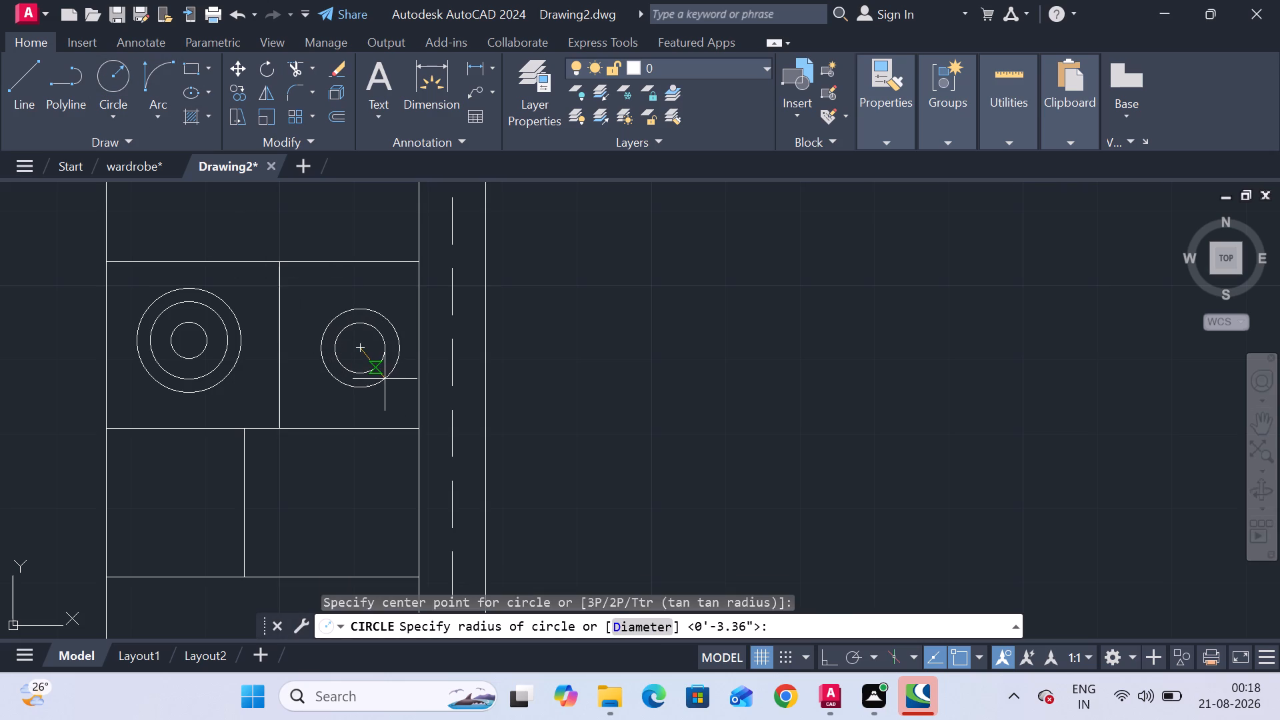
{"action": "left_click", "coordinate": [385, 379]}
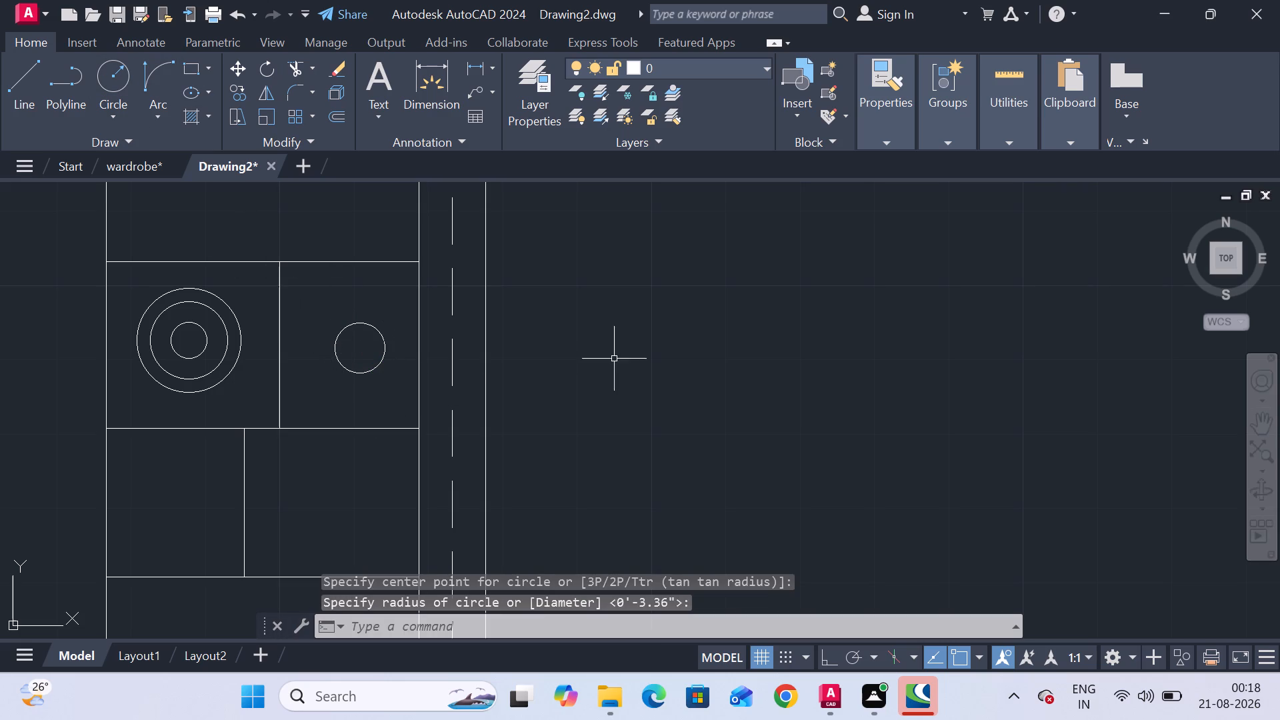
Draw an outer concentric circle of about 5.47" radius around the northeast counter cell's circle.
{"action": "left_click", "coordinate": [105, 67]}
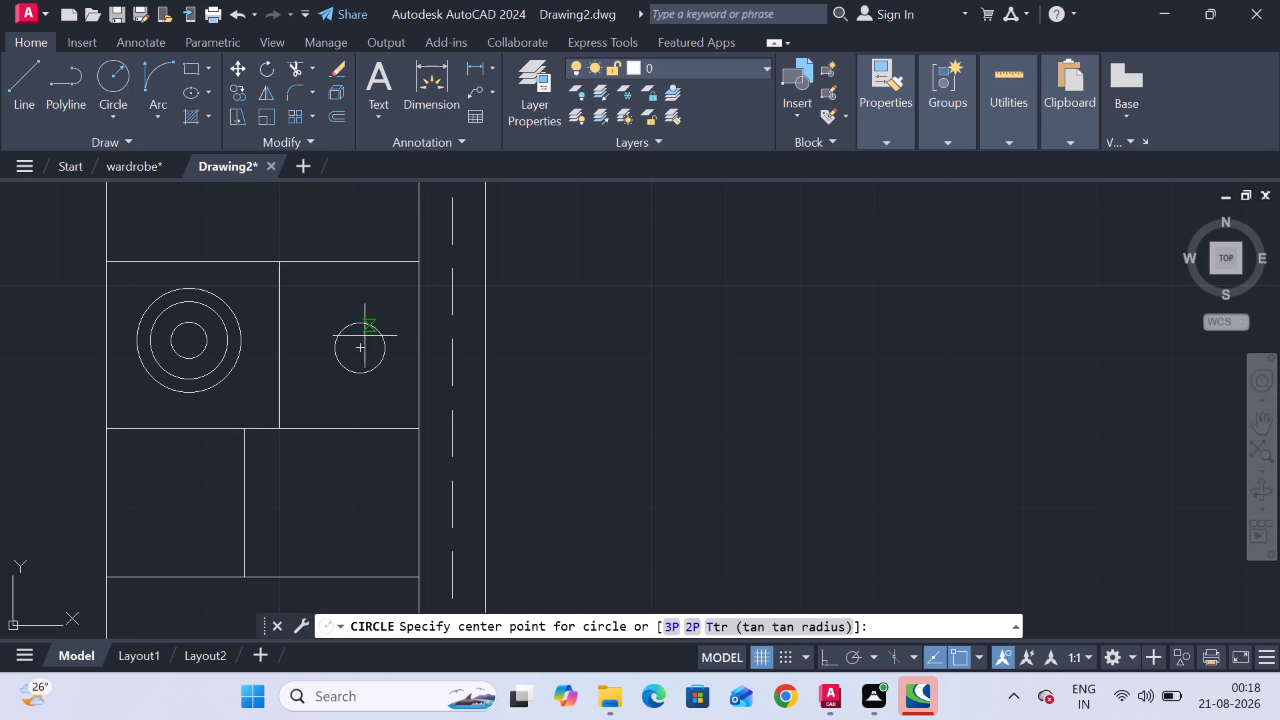
{"action": "left_click", "coordinate": [365, 344]}
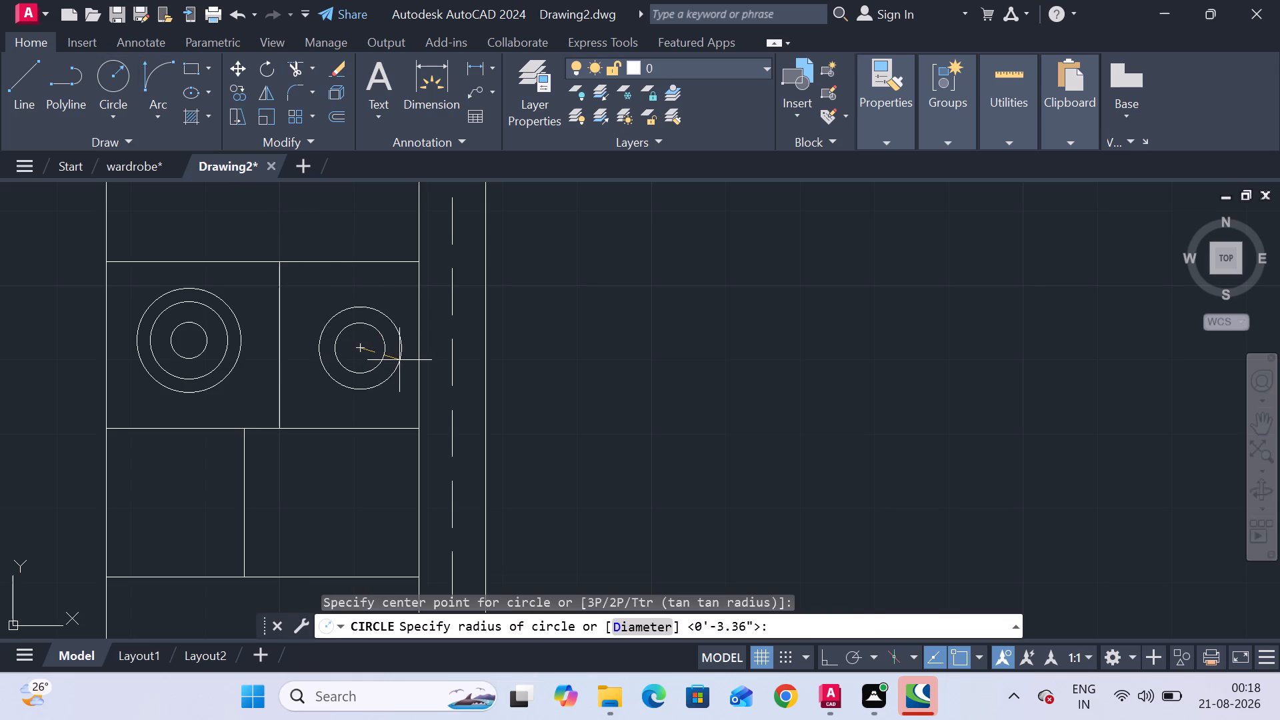
{"action": "left_click", "coordinate": [399, 360]}
Draw two concentric circles centred in the southwest counter cell, with radii of about 5.42" and 2.53".
{"action": "scroll", "coordinate": [302, 451], "scroll_direction": "down", "scroll_amount": 1}
{"action": "middle_click_drag", "start_coordinate": [302, 451], "coordinate": [303, 364]}
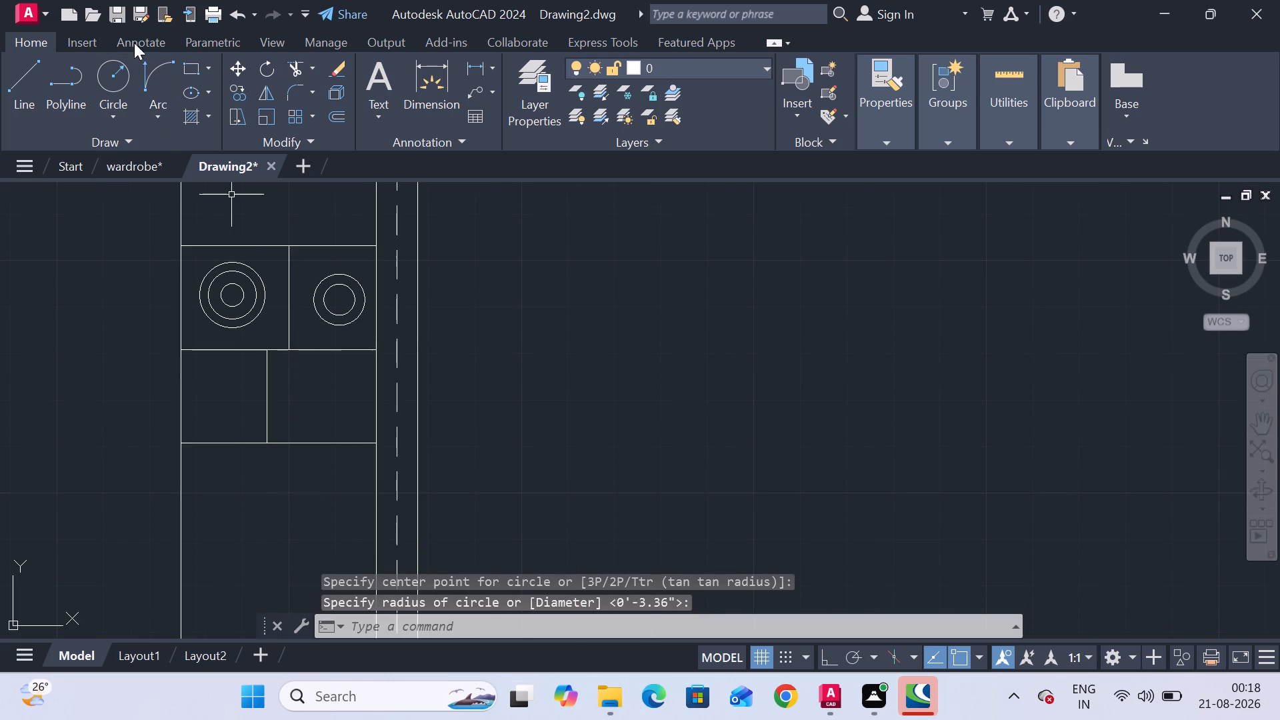
{"action": "left_click", "coordinate": [103, 73]}
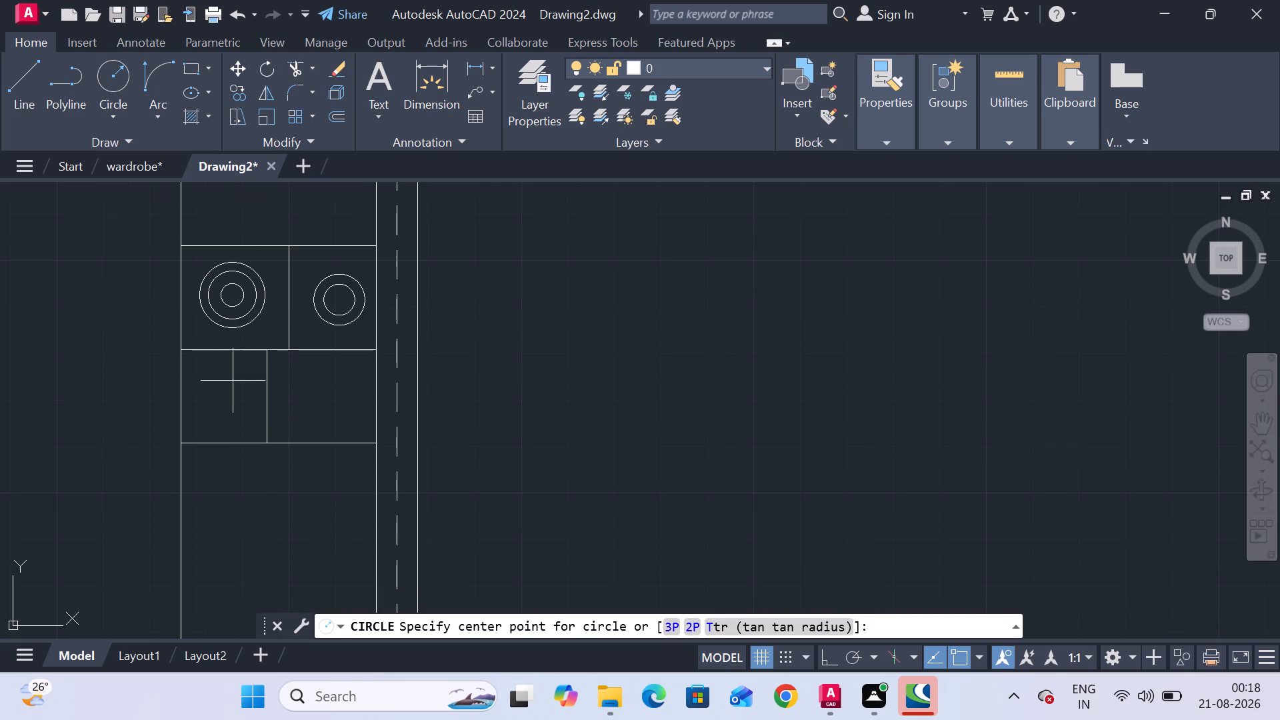
{"action": "left_click", "coordinate": [223, 394]}
{"action": "left_click", "coordinate": [243, 409]}
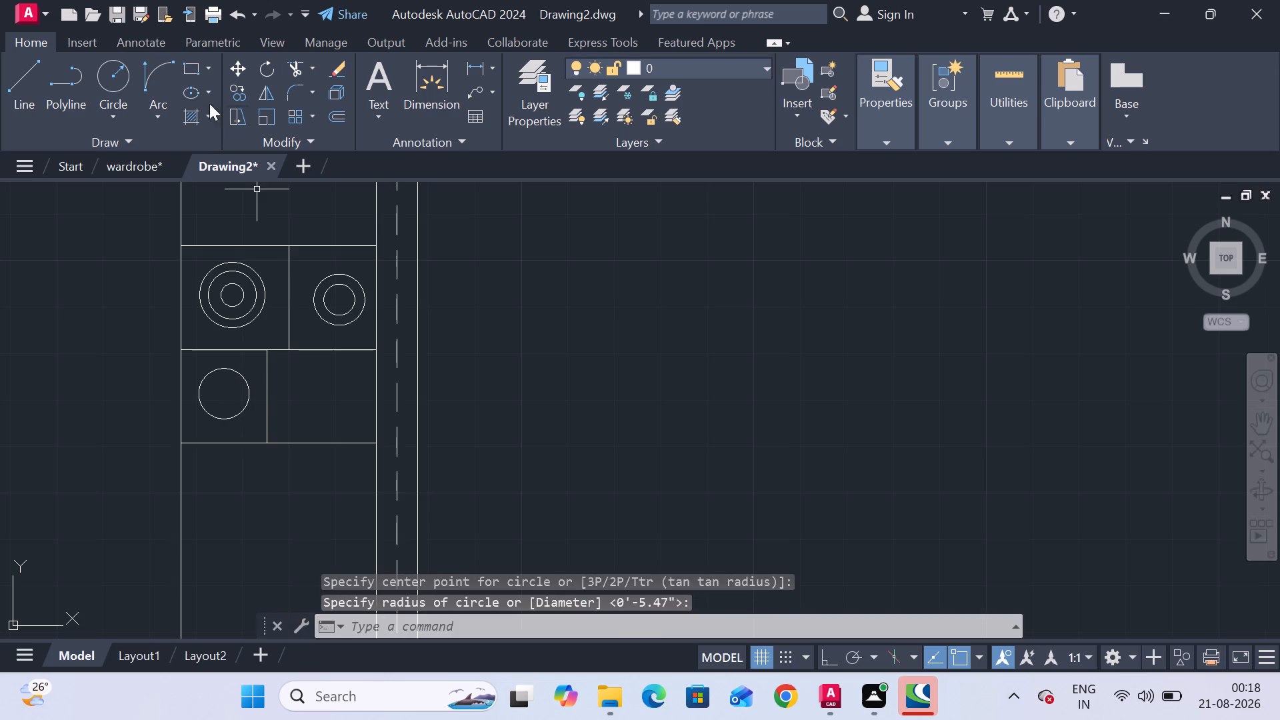
{"action": "left_click", "coordinate": [117, 75]}
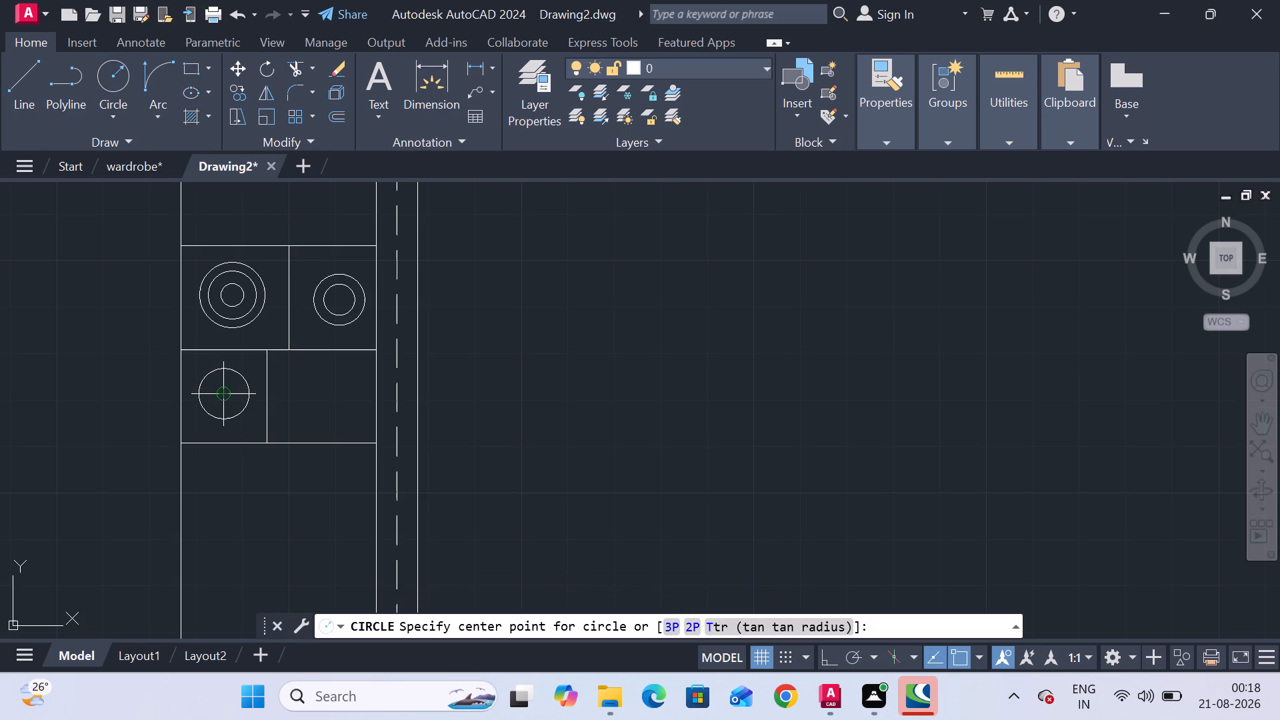
{"action": "left_click", "coordinate": [224, 394]}
{"action": "left_click", "coordinate": [235, 397]}
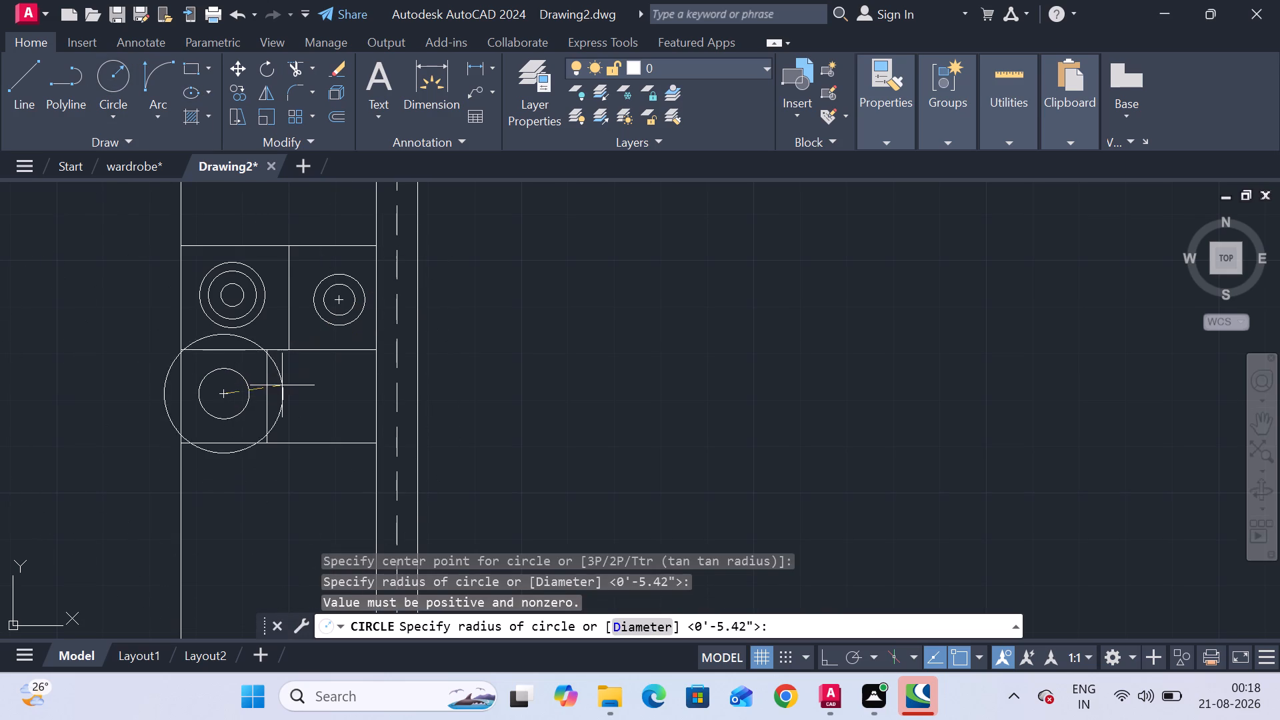
{"action": "scroll", "coordinate": [234, 390], "scroll_direction": "up", "scroll_amount": 2}
{"action": "left_click", "coordinate": [234, 390]}
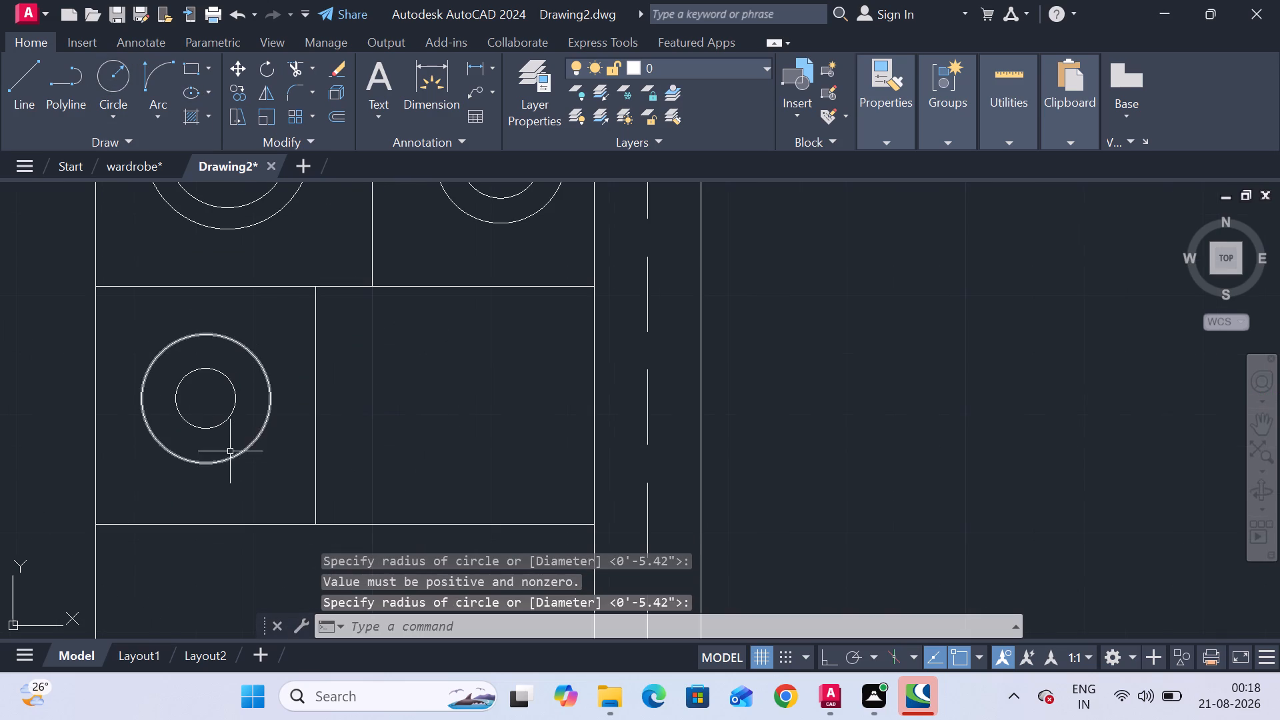
Draw a circle of about 6.53" radius near the centre of the southeast counter cell.
{"action": "left_click", "coordinate": [107, 73]}
{"action": "scroll", "coordinate": [333, 365], "scroll_direction": "down", "scroll_amount": 2}
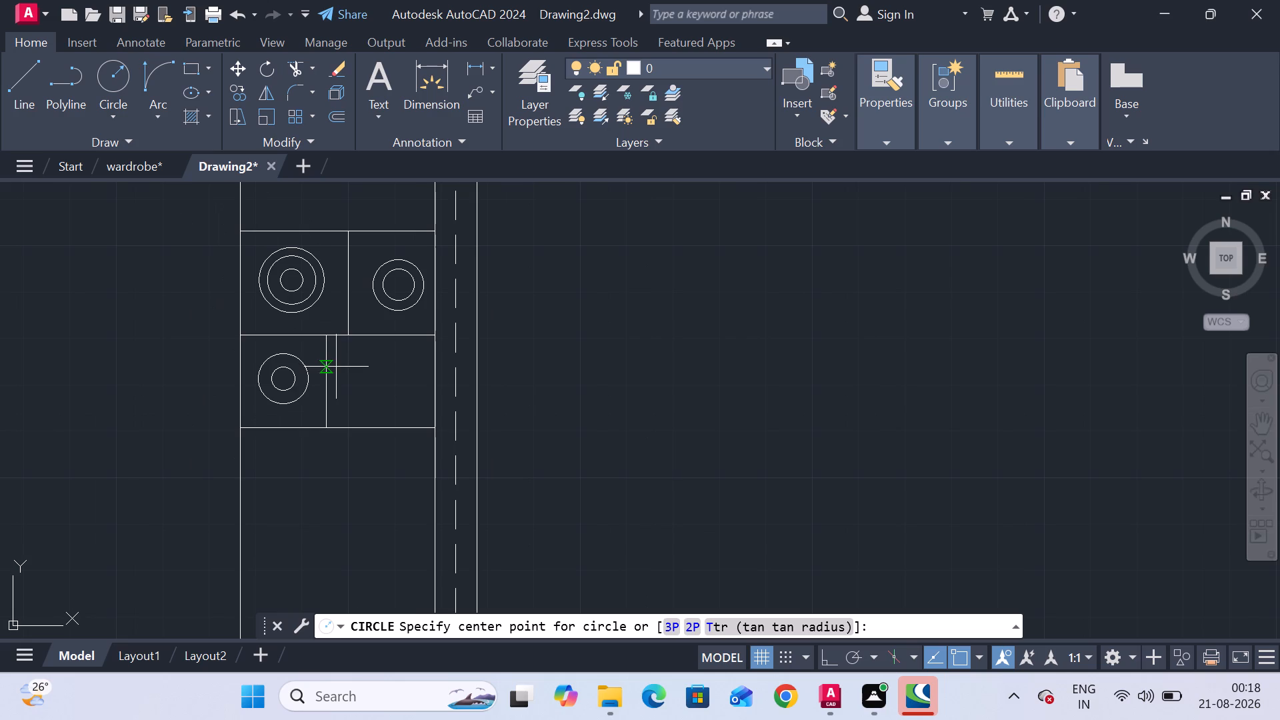
{"action": "middle_click", "coordinate": [336, 367]}
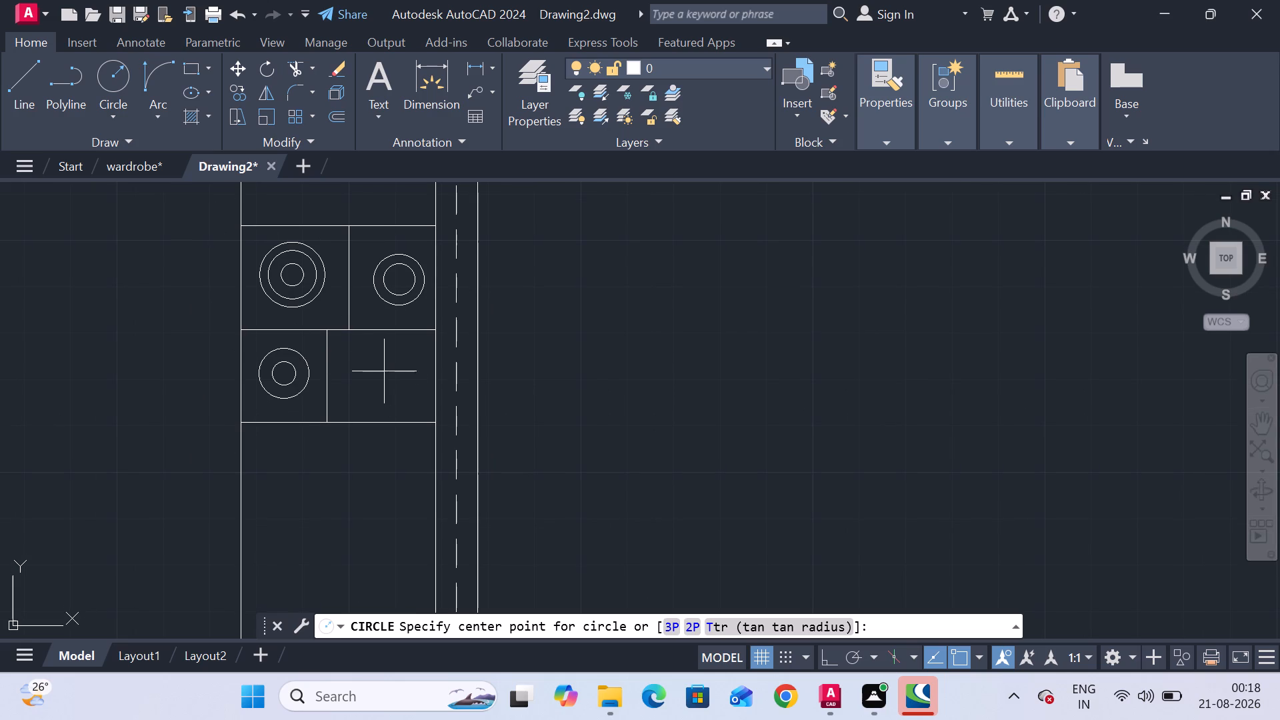
{"action": "left_click", "coordinate": [377, 372]}
{"action": "left_click", "coordinate": [401, 391]}
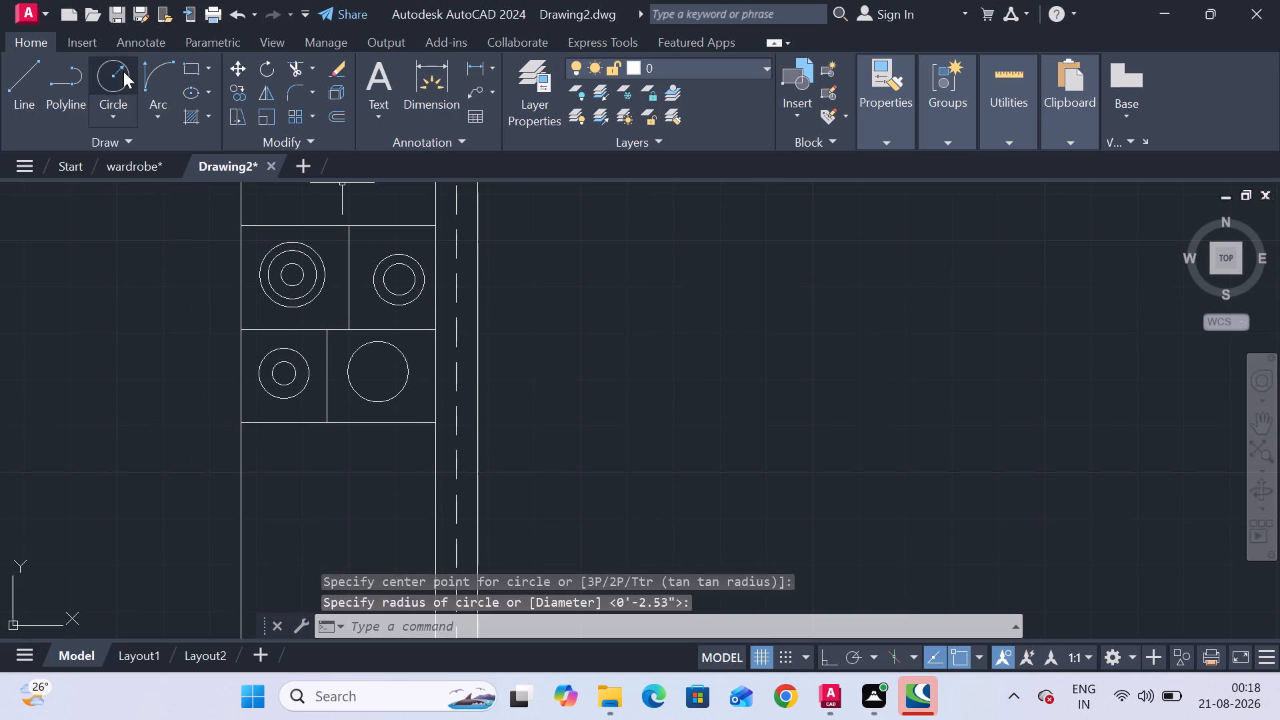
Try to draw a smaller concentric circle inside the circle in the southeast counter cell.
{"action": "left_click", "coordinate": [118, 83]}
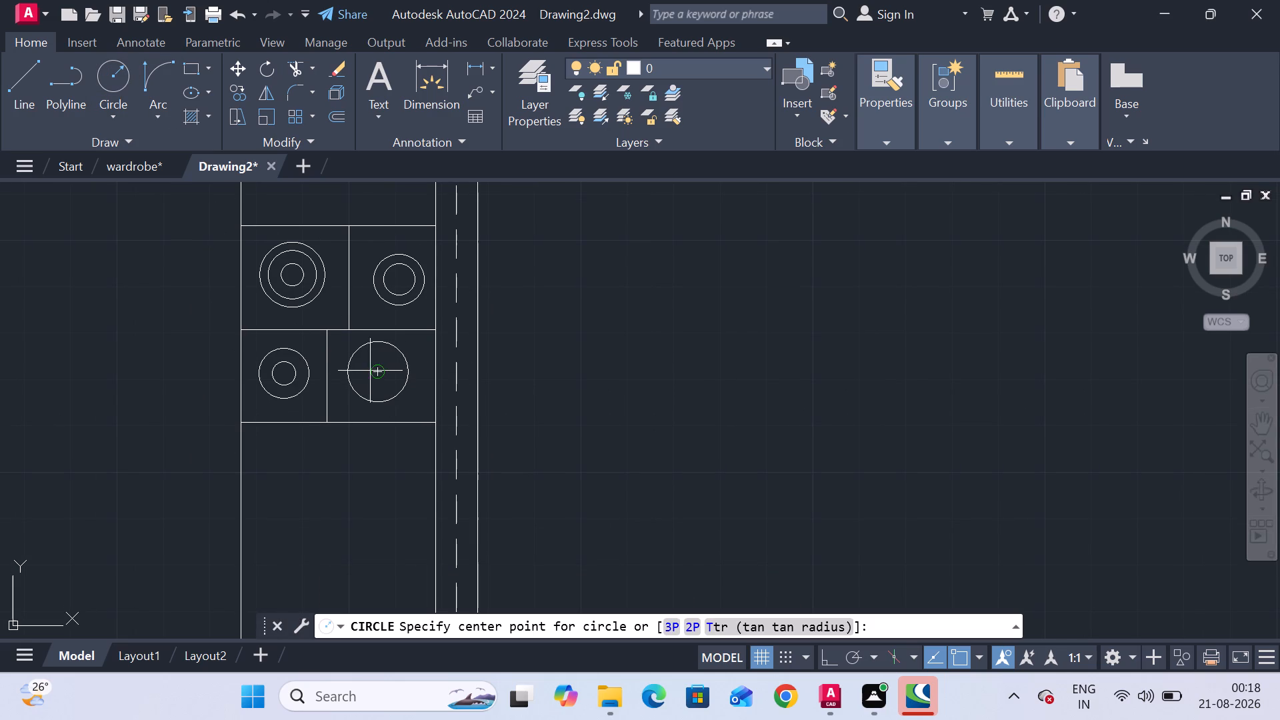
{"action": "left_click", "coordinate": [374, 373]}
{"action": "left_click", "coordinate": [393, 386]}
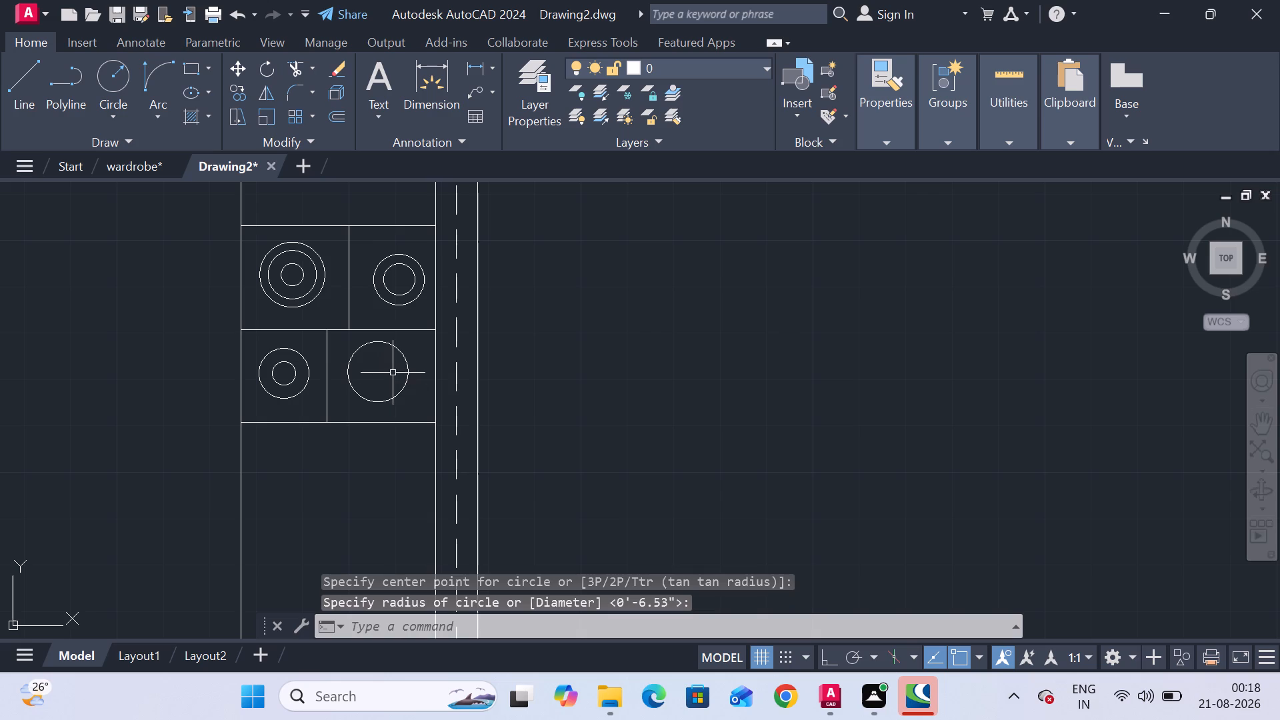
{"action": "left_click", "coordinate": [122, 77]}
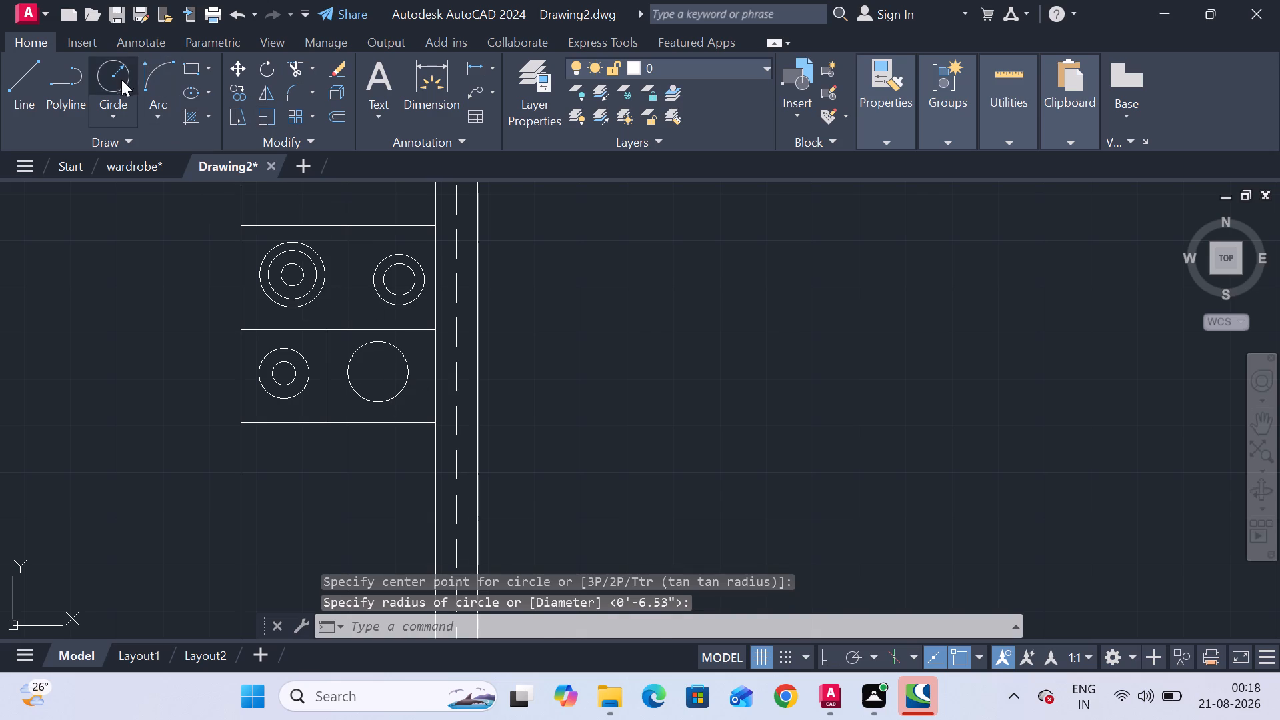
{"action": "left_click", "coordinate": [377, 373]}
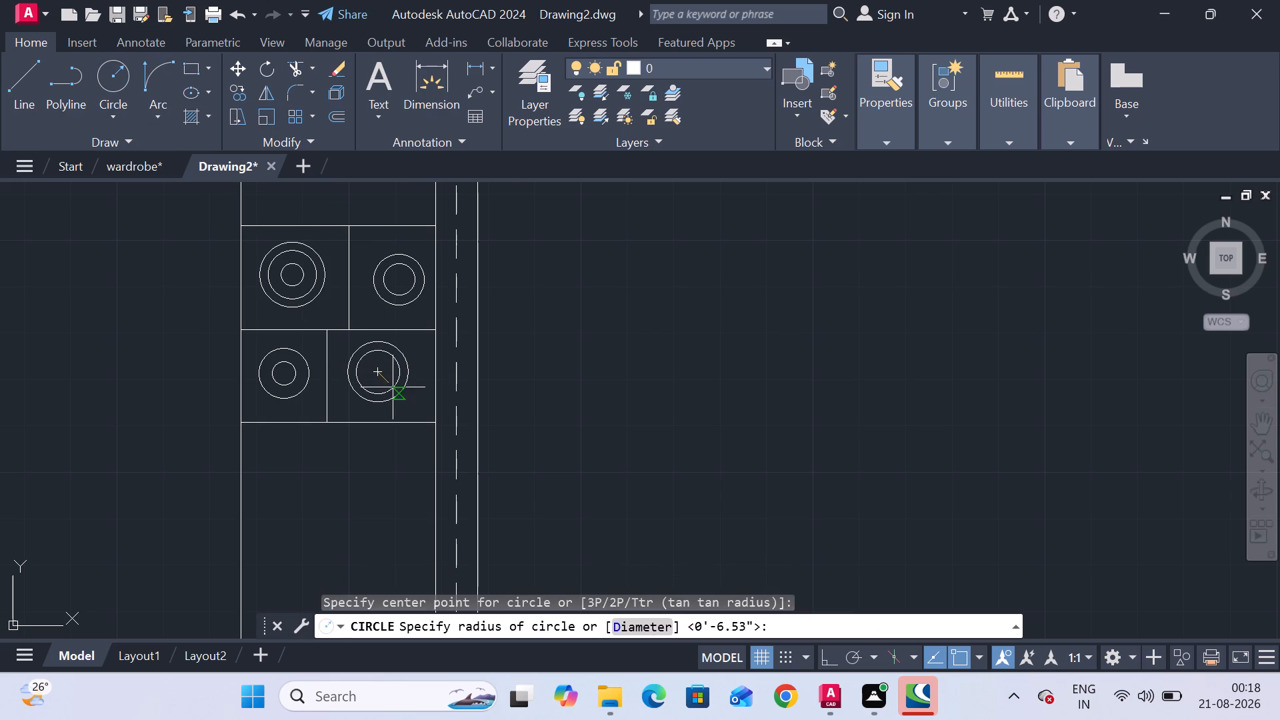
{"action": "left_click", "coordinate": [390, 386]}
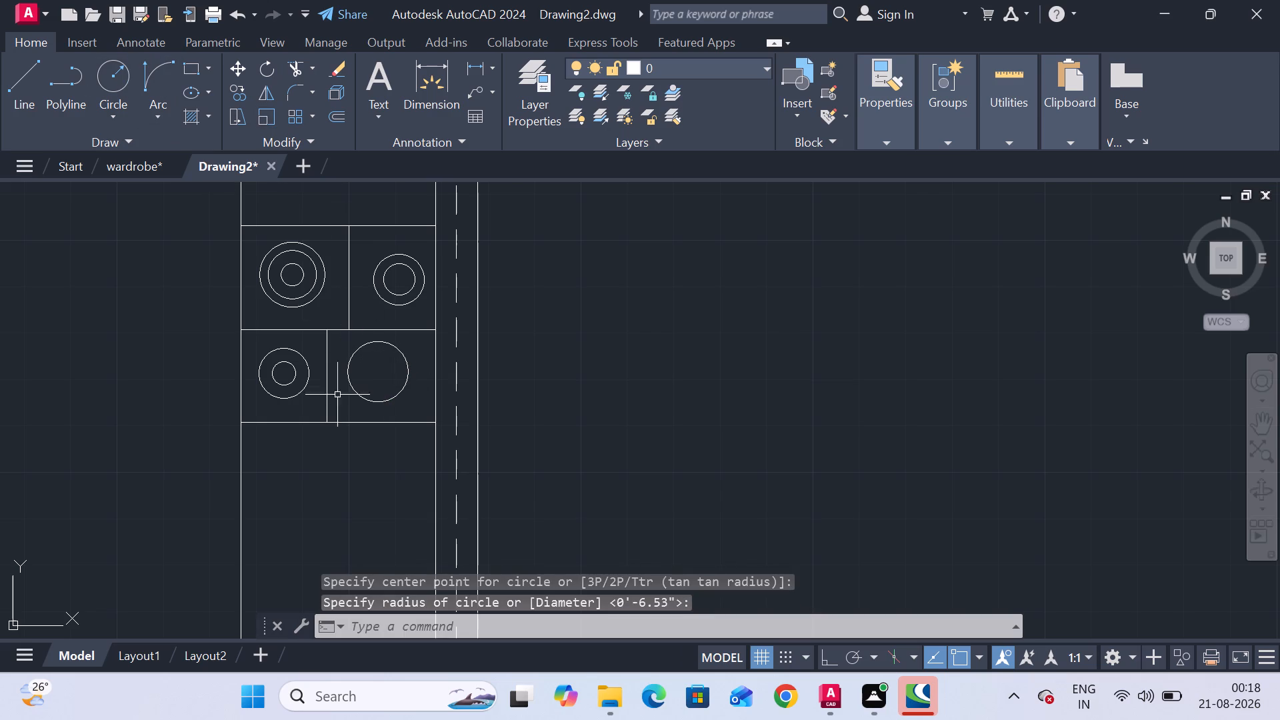
Draw two inner concentric circles in the southeast counter cell's circle, one of about 4.03" radius and a smaller one inside it.
{"action": "scroll", "coordinate": [372, 372], "scroll_direction": "up", "scroll_amount": 2}
{"action": "middle_click_drag", "start_coordinate": [372, 372], "coordinate": [340, 373]}
{"action": "left_click", "coordinate": [111, 73]}
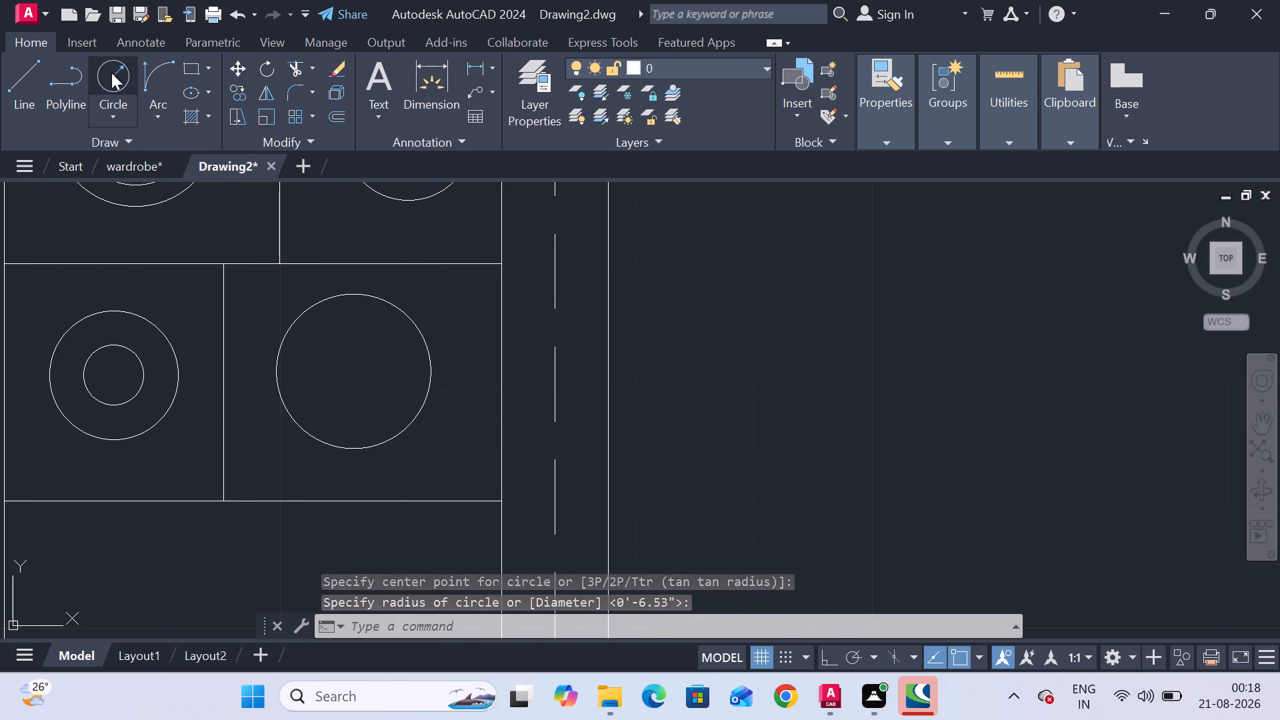
{"action": "left_click", "coordinate": [353, 375]}
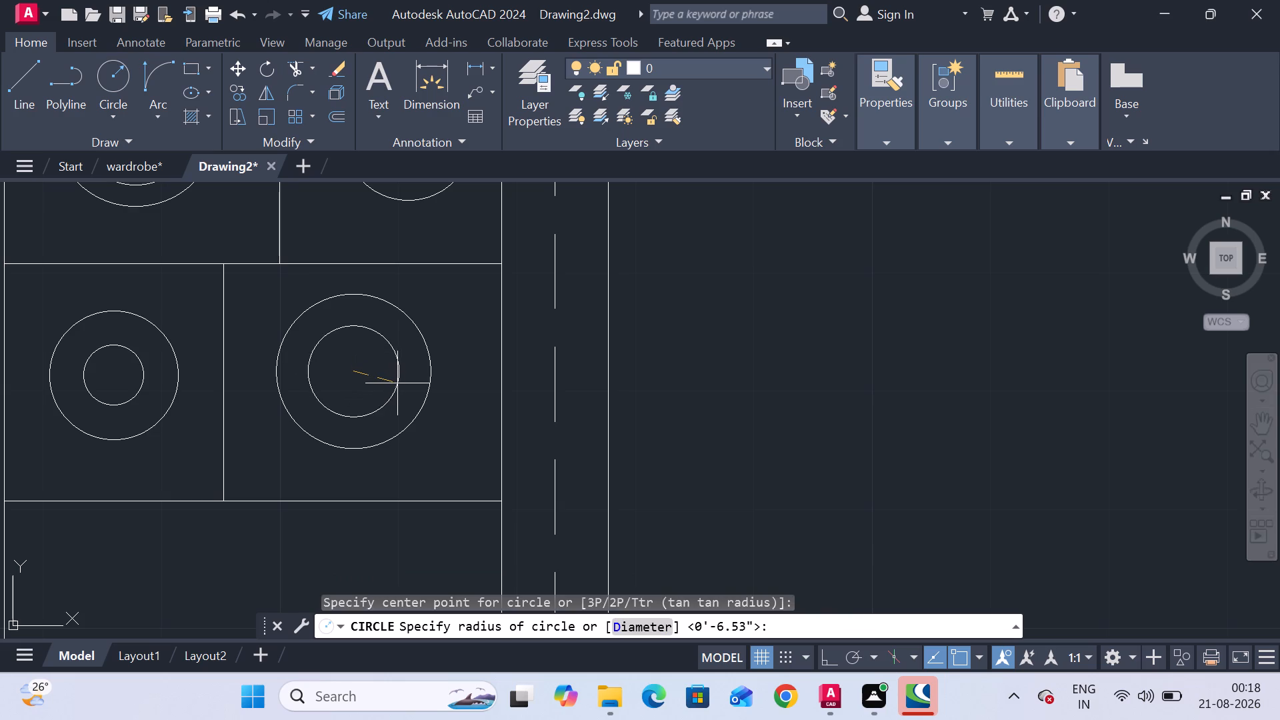
{"action": "left_click", "coordinate": [399, 384]}
{"action": "left_click", "coordinate": [123, 74]}
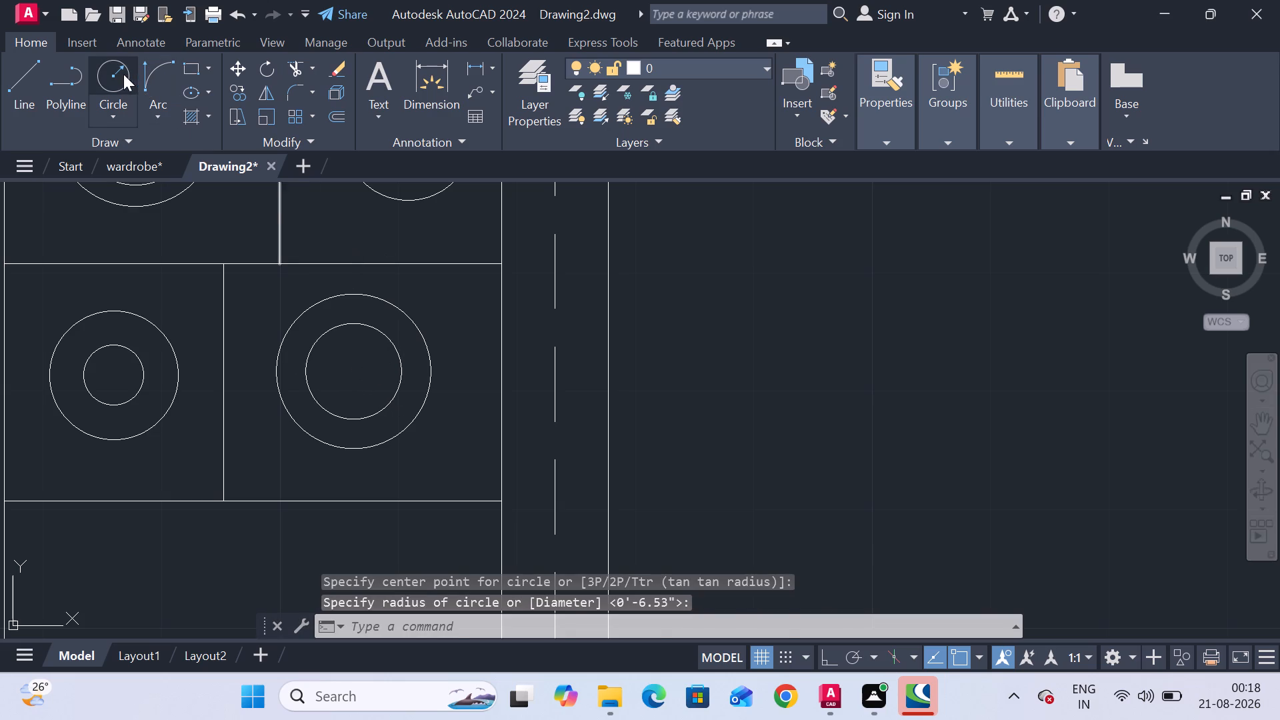
{"action": "left_click", "coordinate": [359, 370]}
{"action": "left_click", "coordinate": [377, 377]}
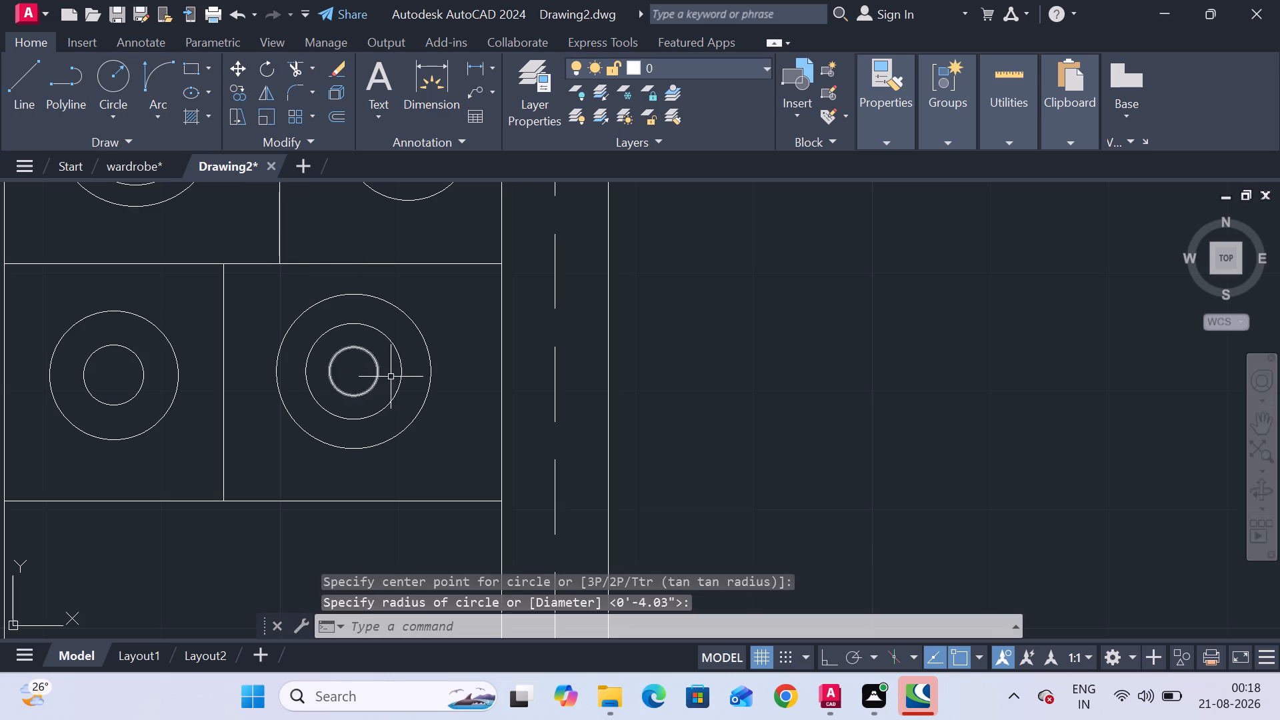
{"action": "scroll", "coordinate": [468, 378], "scroll_direction": "down", "scroll_amount": 3}
{"action": "key", "text": "Escape"}
{"action": "key", "text": "Escape"}
{"action": "key", "text": "Escape"}
{"action": "key", "text": "Escape"}
{"action": "key", "text": "Escape"}
Delete the stray door symbol lying outside the plan, east of the house.
{"action": "scroll", "coordinate": [555, 395], "scroll_direction": "down", "scroll_amount": 2}
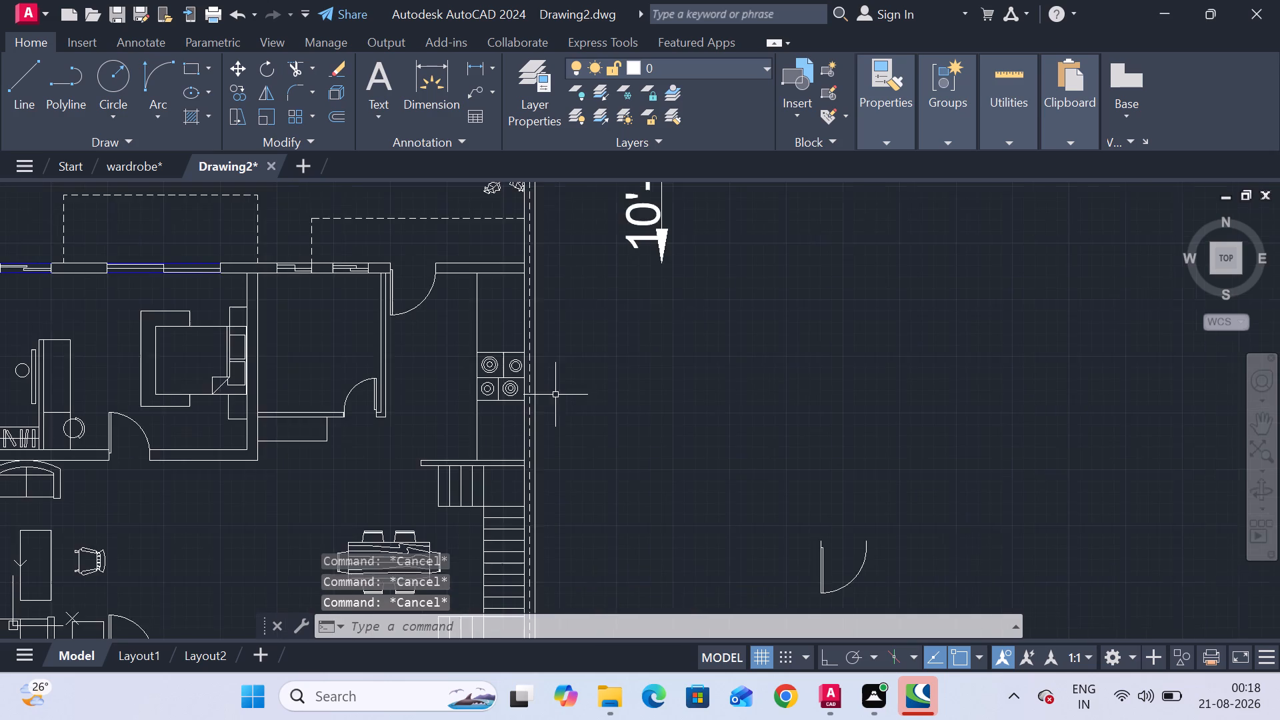
{"action": "middle_click_drag", "start_coordinate": [555, 395], "coordinate": [587, 341]}
{"action": "scroll", "coordinate": [587, 380], "scroll_direction": "down", "scroll_amount": 2}
{"action": "middle_click_drag", "start_coordinate": [587, 380], "coordinate": [581, 353]}
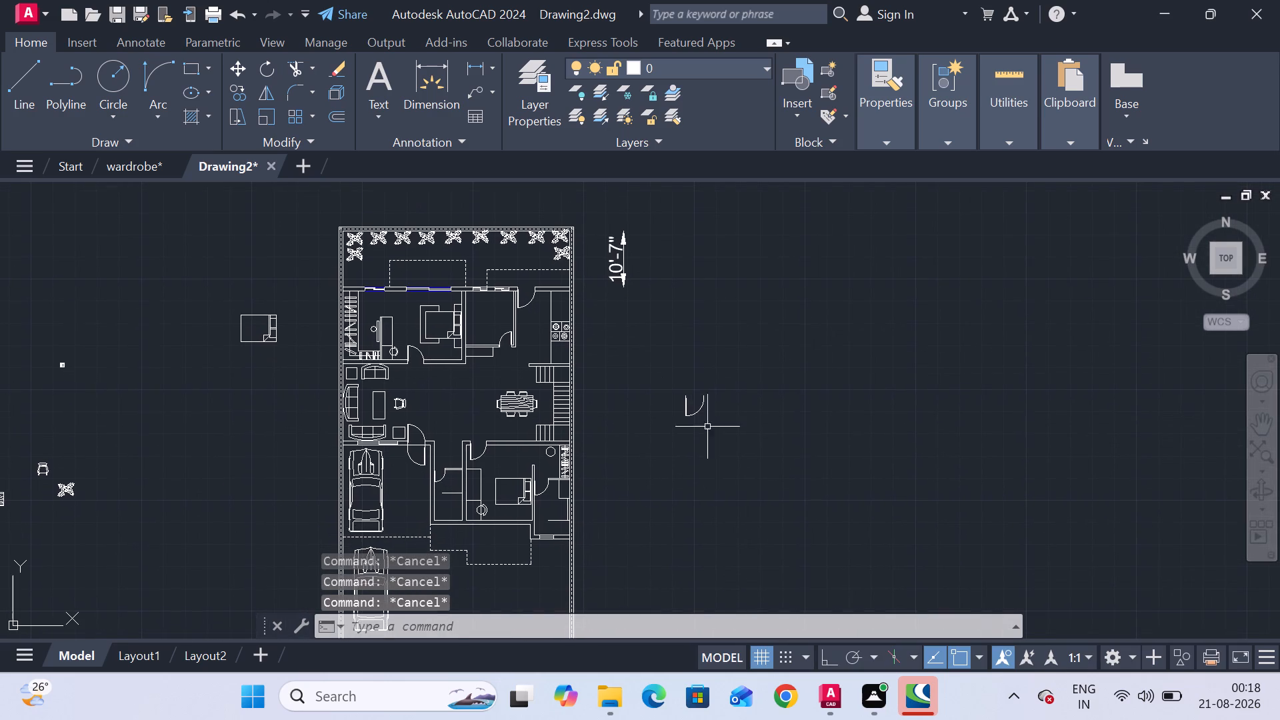
{"action": "left_click_drag", "start_coordinate": [719, 452], "coordinate": [717, 439]}
{"action": "left_click", "coordinate": [663, 357]}
{"action": "key", "text": "Delete"}
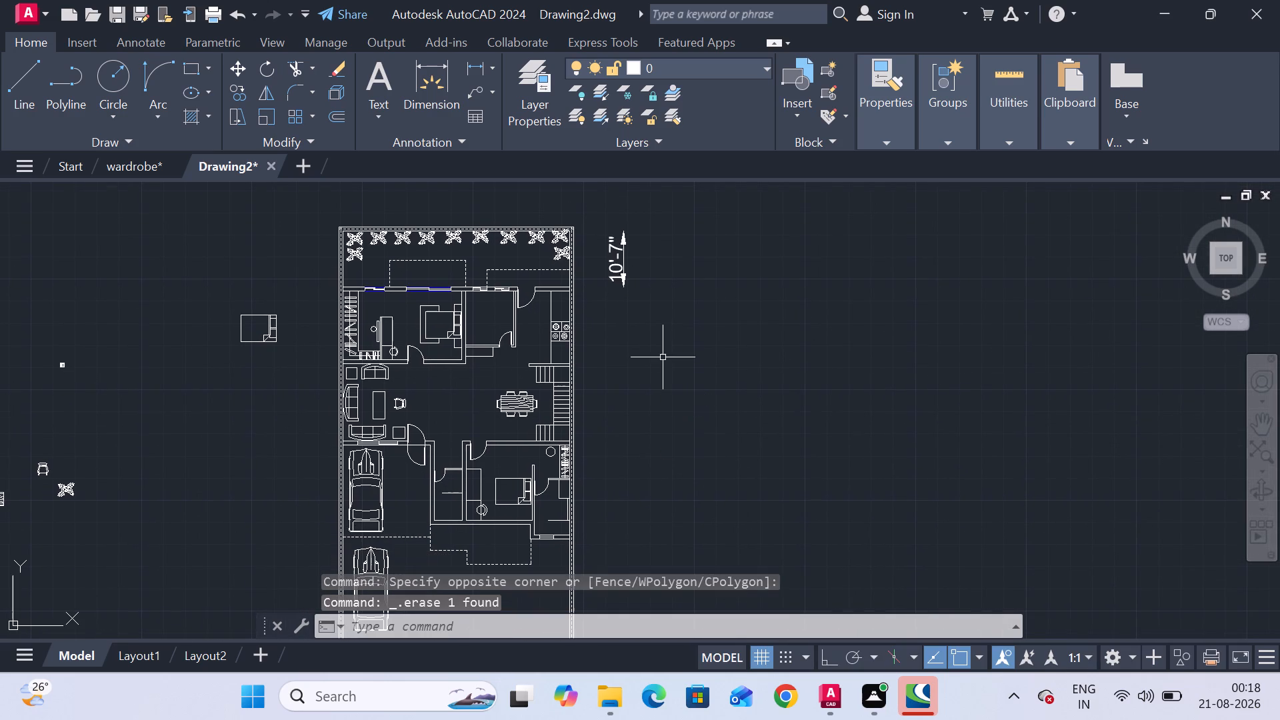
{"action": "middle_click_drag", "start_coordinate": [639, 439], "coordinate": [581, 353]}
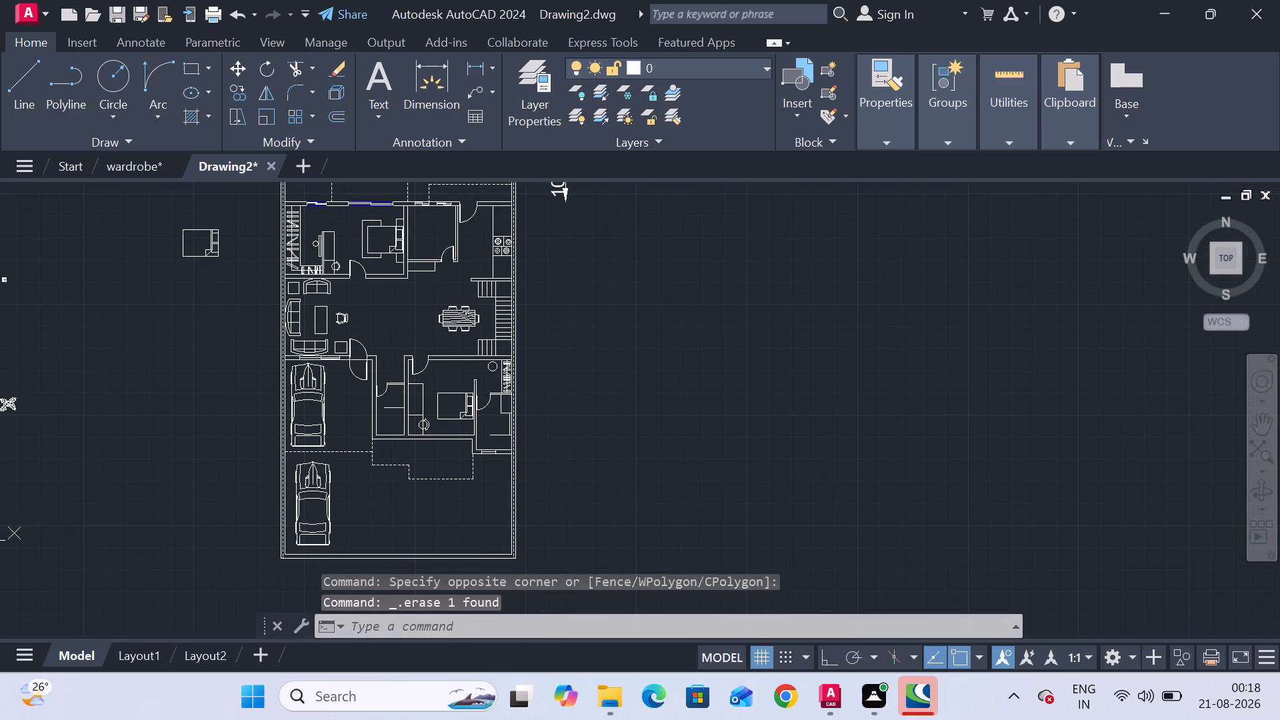
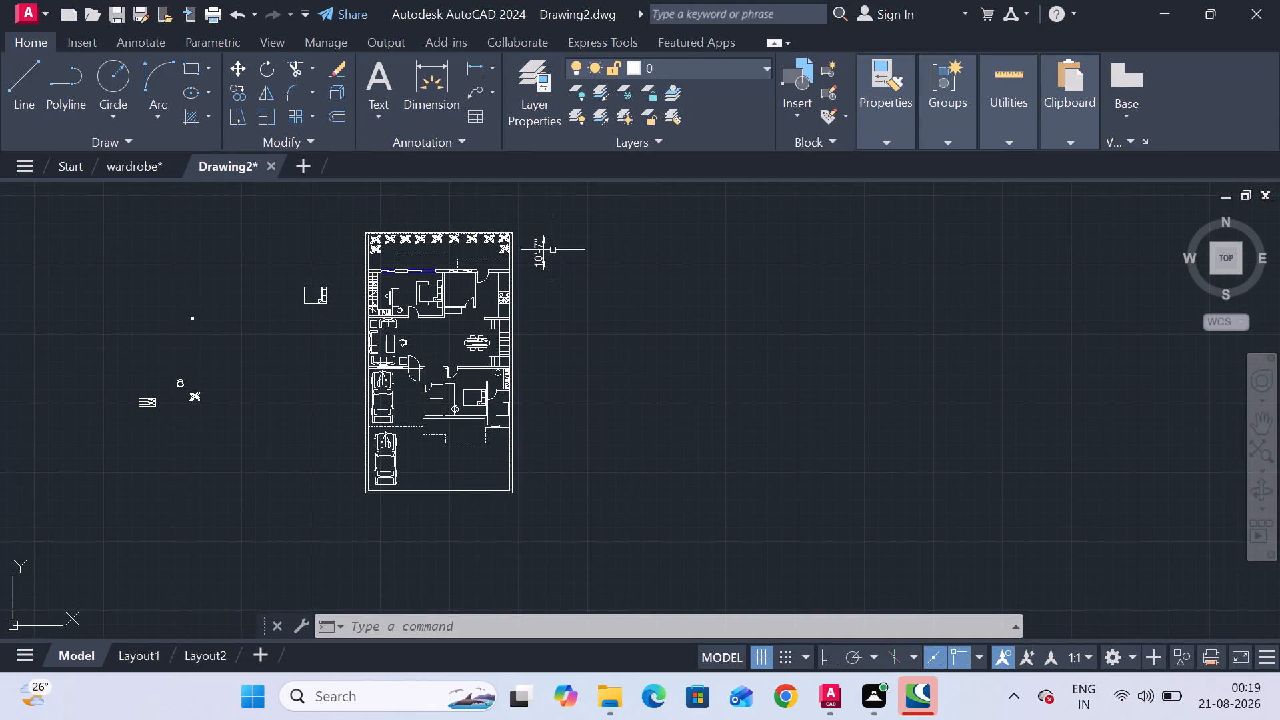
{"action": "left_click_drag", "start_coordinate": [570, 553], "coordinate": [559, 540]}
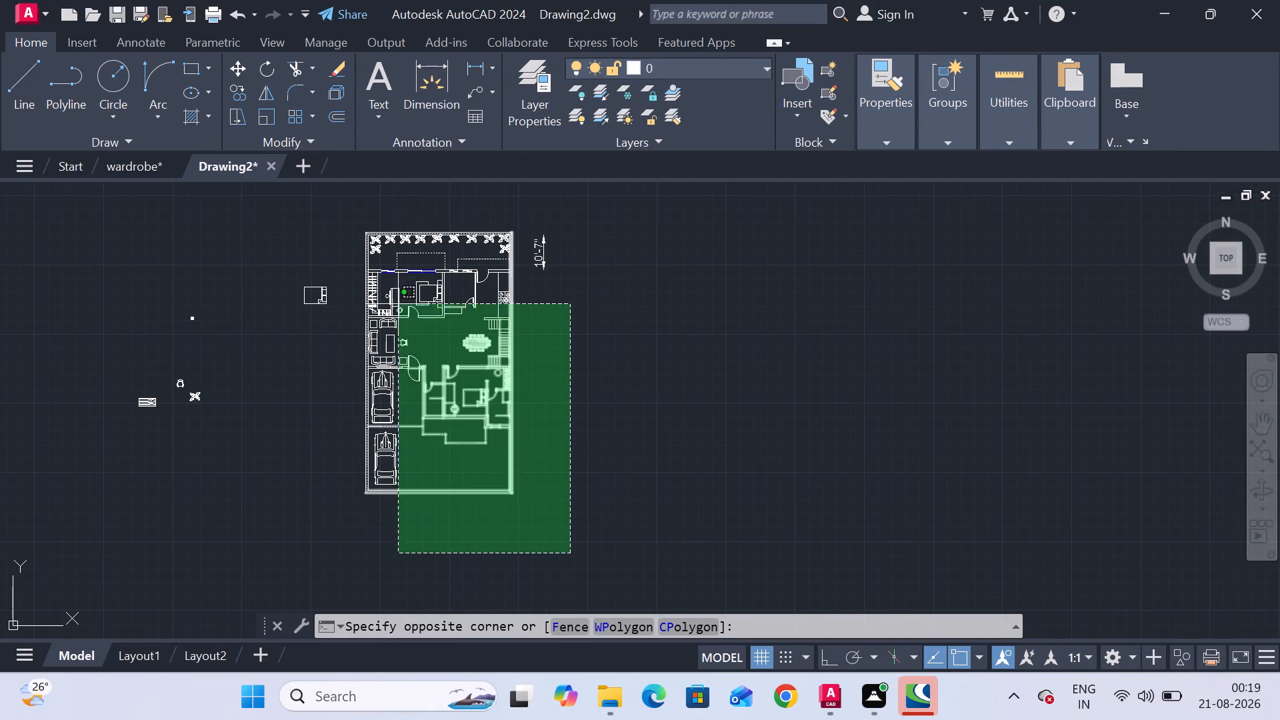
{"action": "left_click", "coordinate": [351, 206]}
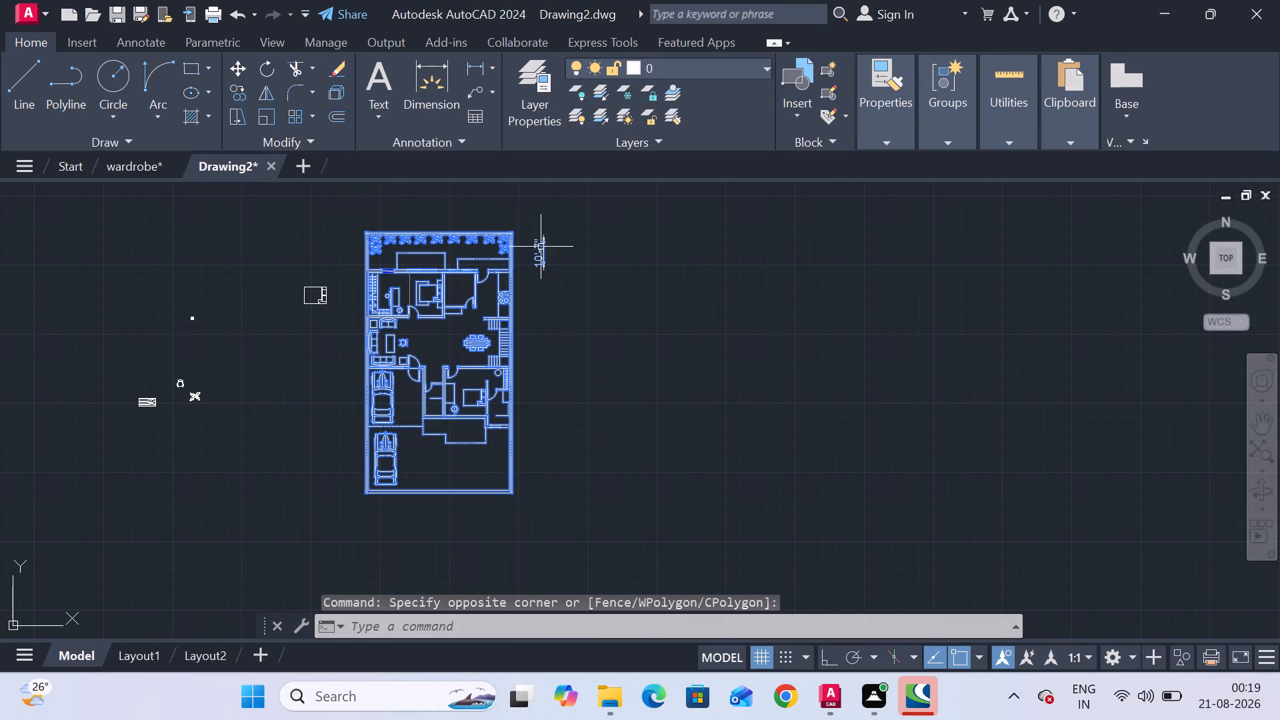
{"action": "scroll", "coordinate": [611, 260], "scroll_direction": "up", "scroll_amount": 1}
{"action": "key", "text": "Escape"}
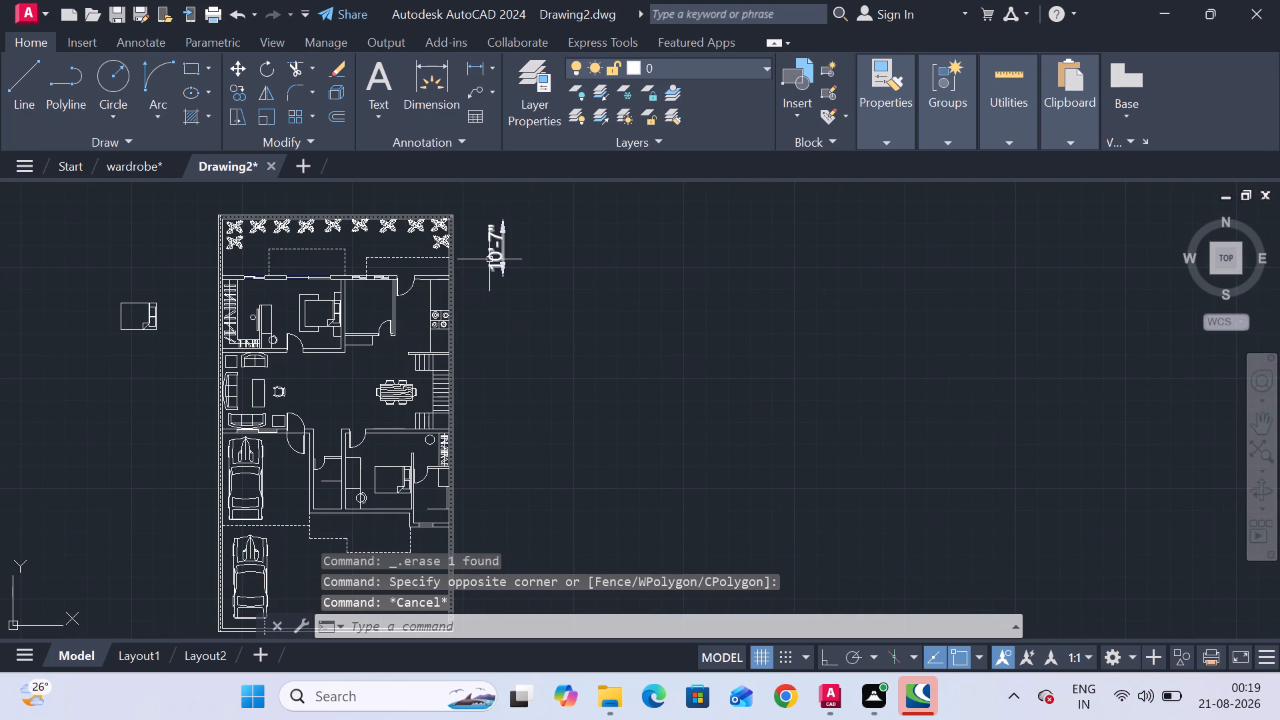
Delete the stray 10'-7" dimension lying outside the plan, east of its north end.
{"action": "left_click", "coordinate": [489, 259]}
{"action": "key", "text": "Delete"}
Copy the entire floor plan horizontally to the east with Ortho on, using its southeast corner as base point and leaving a clear gap.
{"action": "middle_click_drag", "start_coordinate": [600, 418], "coordinate": [600, 387]}
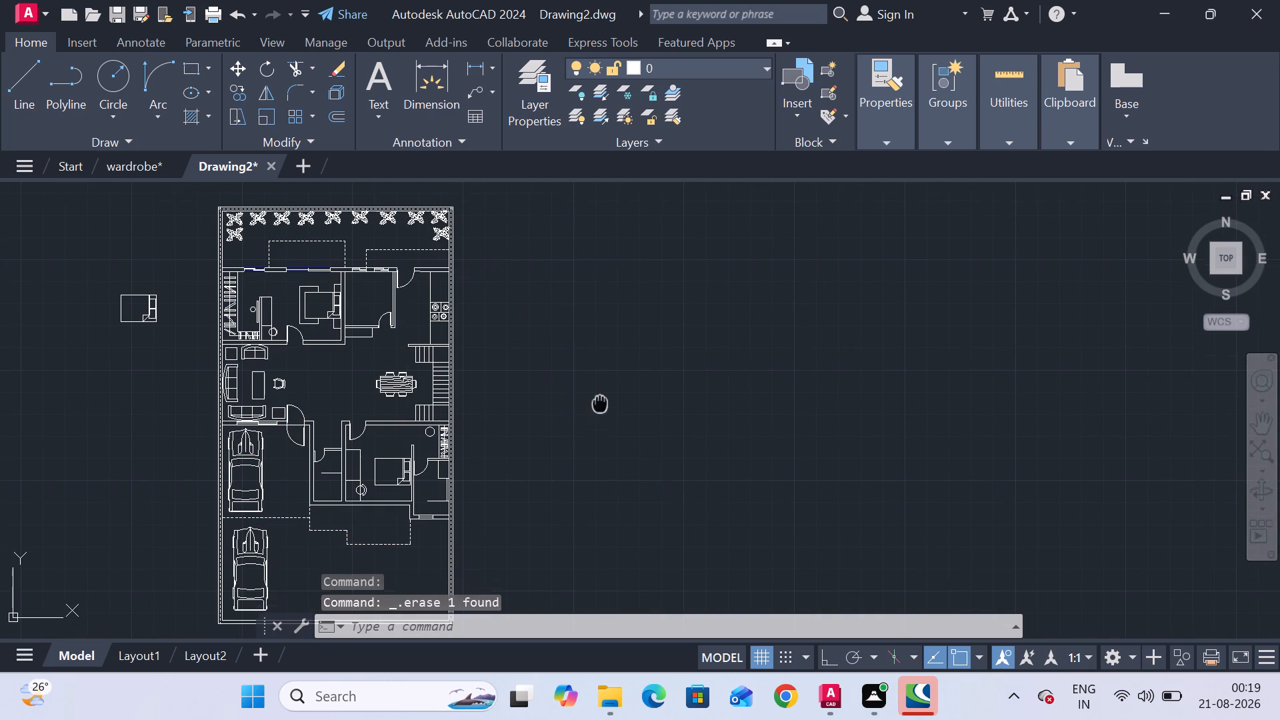
{"action": "middle_click_drag", "start_coordinate": [600, 387], "coordinate": [600, 355]}
{"action": "scroll", "coordinate": [600, 355], "scroll_direction": "down", "scroll_amount": 1}
{"action": "left_click", "coordinate": [607, 556]}
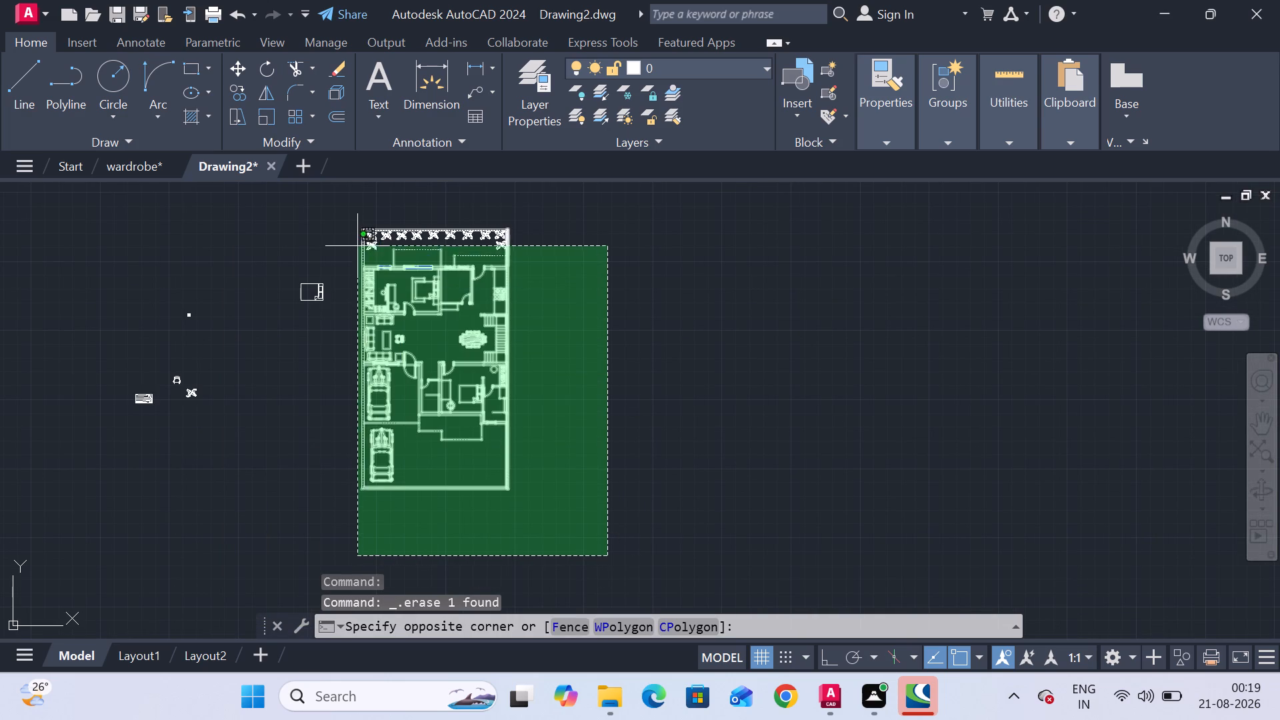
{"action": "left_click", "coordinate": [353, 211]}
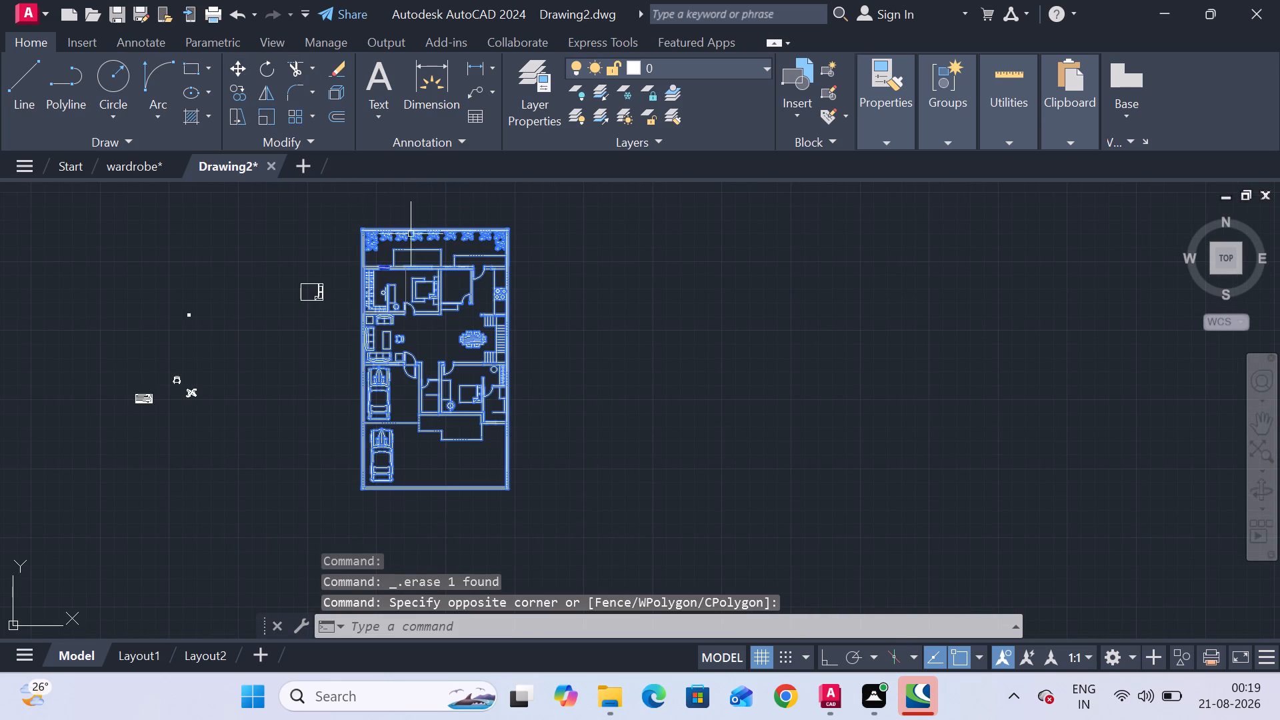
{"action": "right_click", "coordinate": [421, 243]}
{"action": "left_click", "coordinate": [475, 383]}
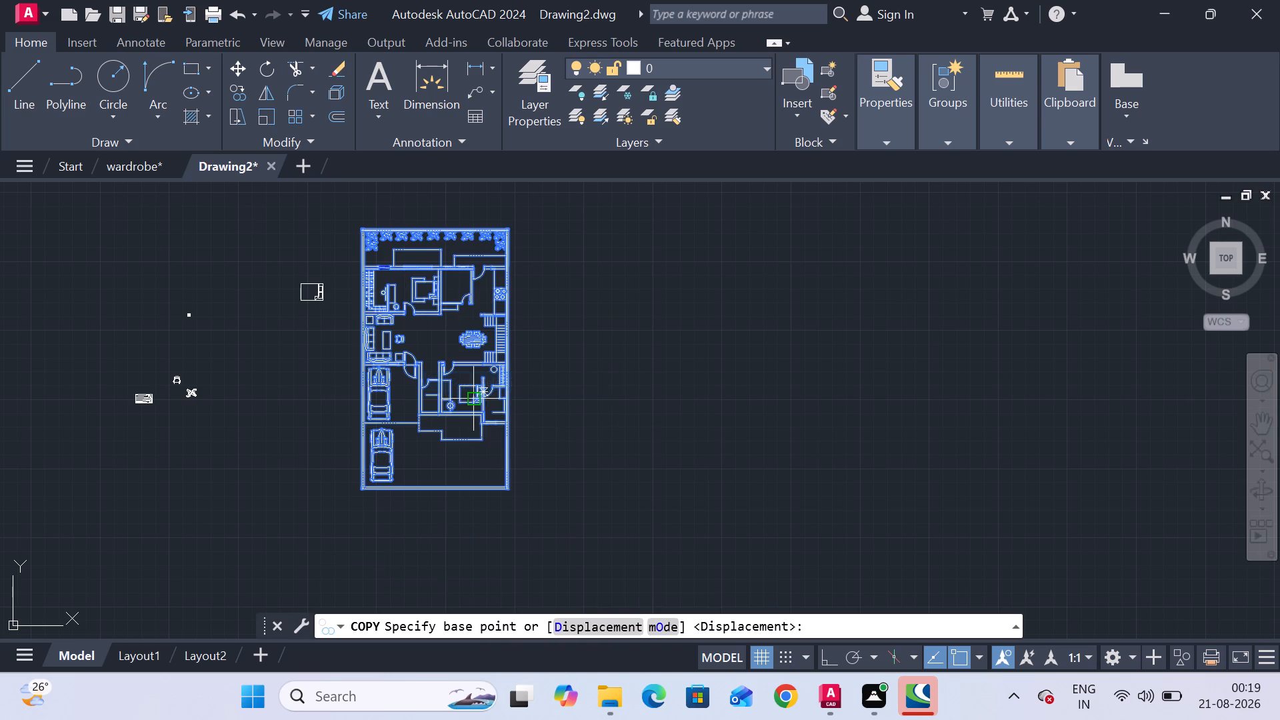
{"action": "left_click", "coordinate": [508, 488]}
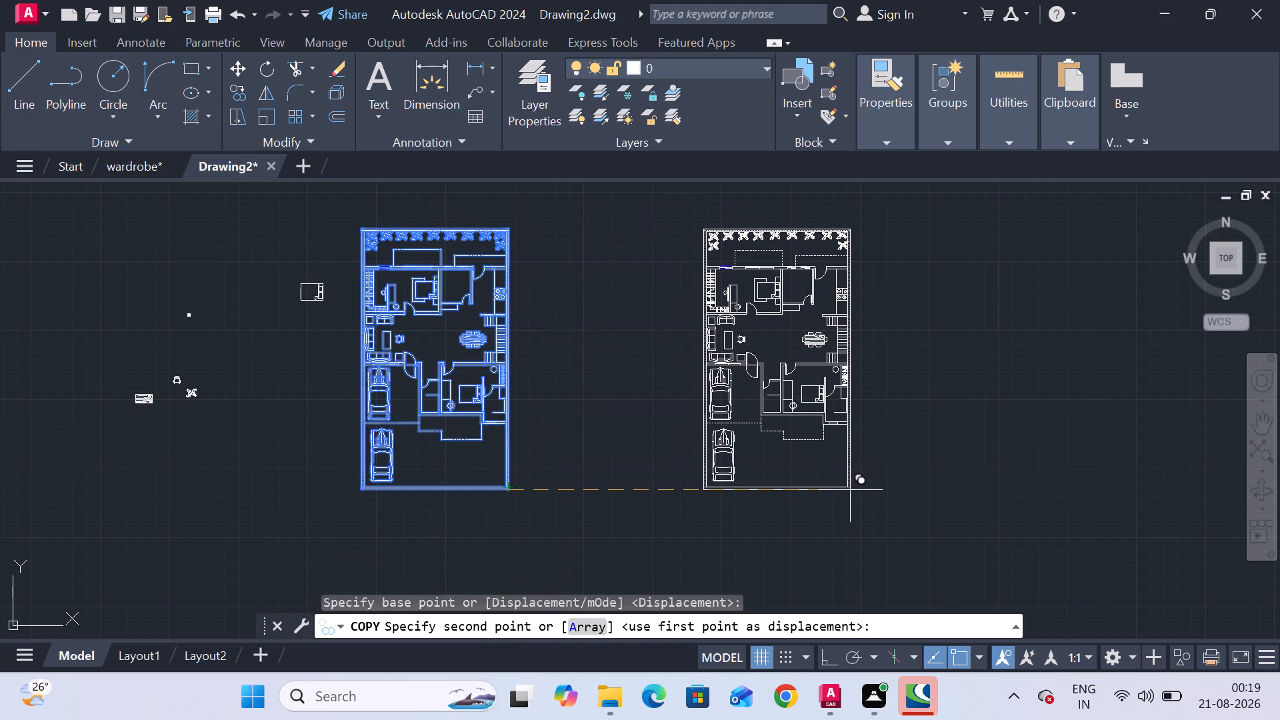
{"action": "key", "text": "F8"}
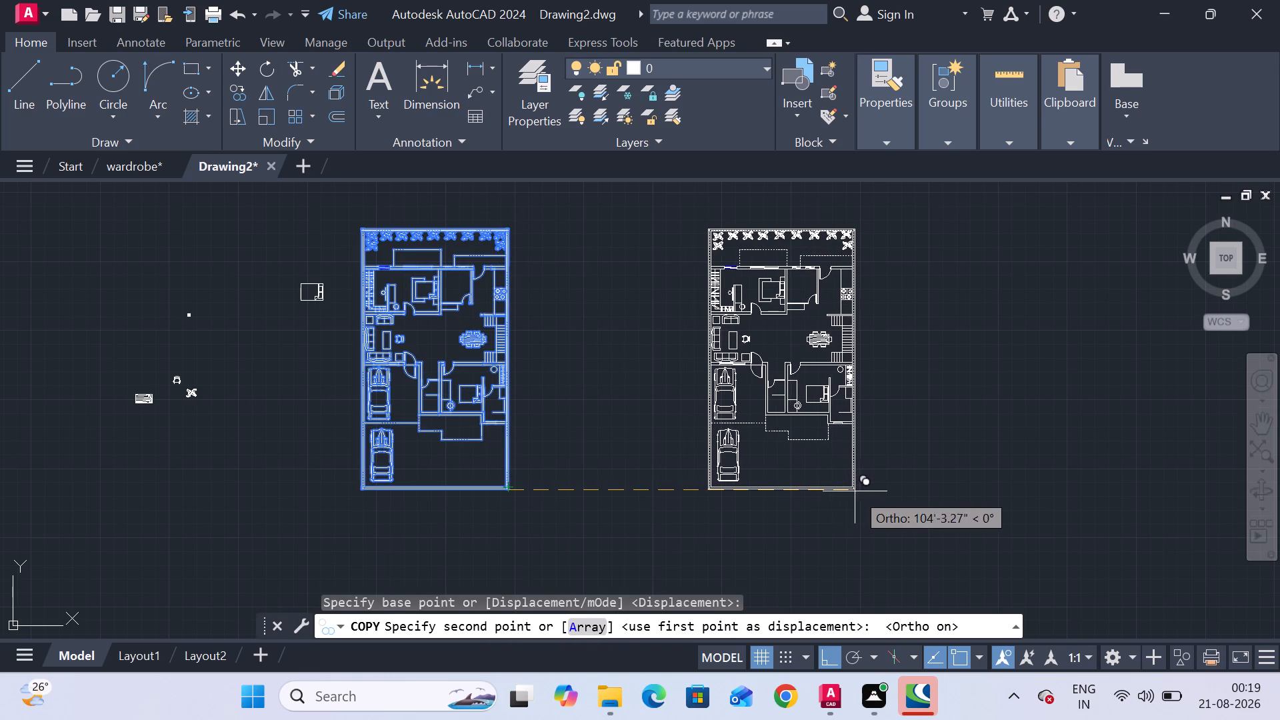
{"action": "left_click", "coordinate": [813, 491]}
{"action": "key", "text": "Escape"}
{"action": "key", "text": "Escape"}
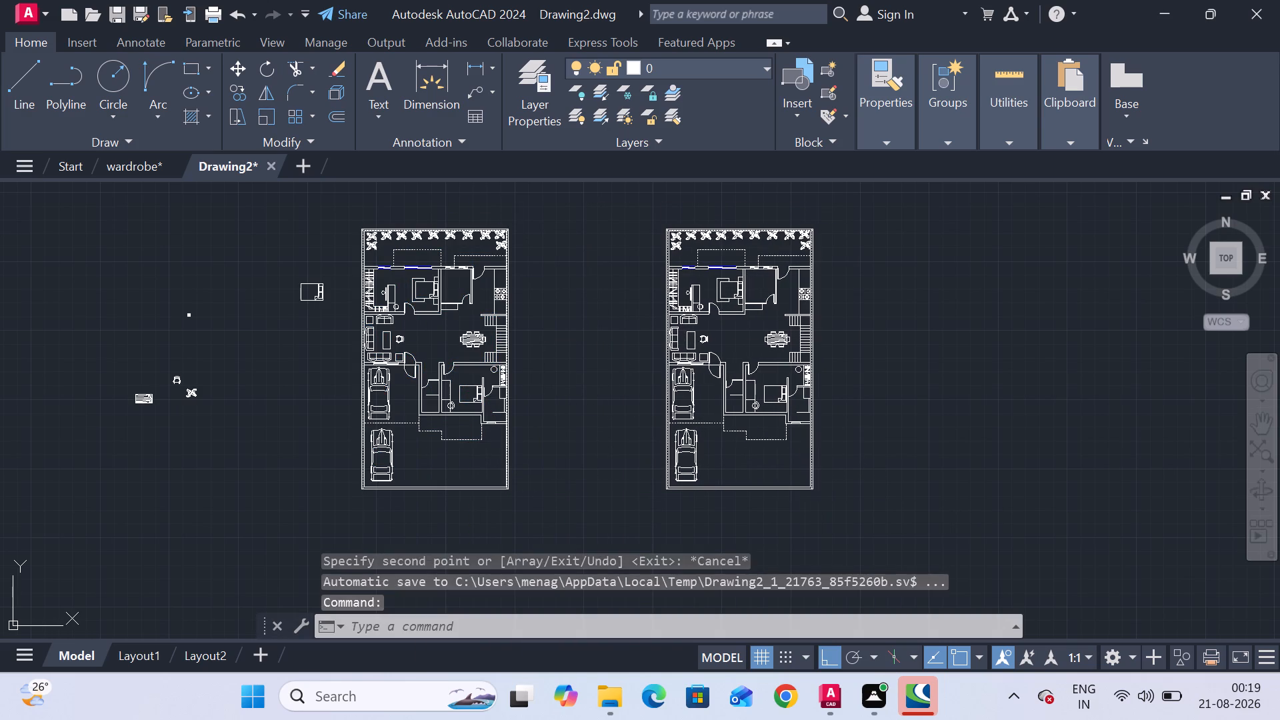
{"action": "key", "text": "Escape"}
{"action": "key", "text": "Escape"}
{"action": "key", "text": "Escape"}
{"action": "key", "text": "Escape"}
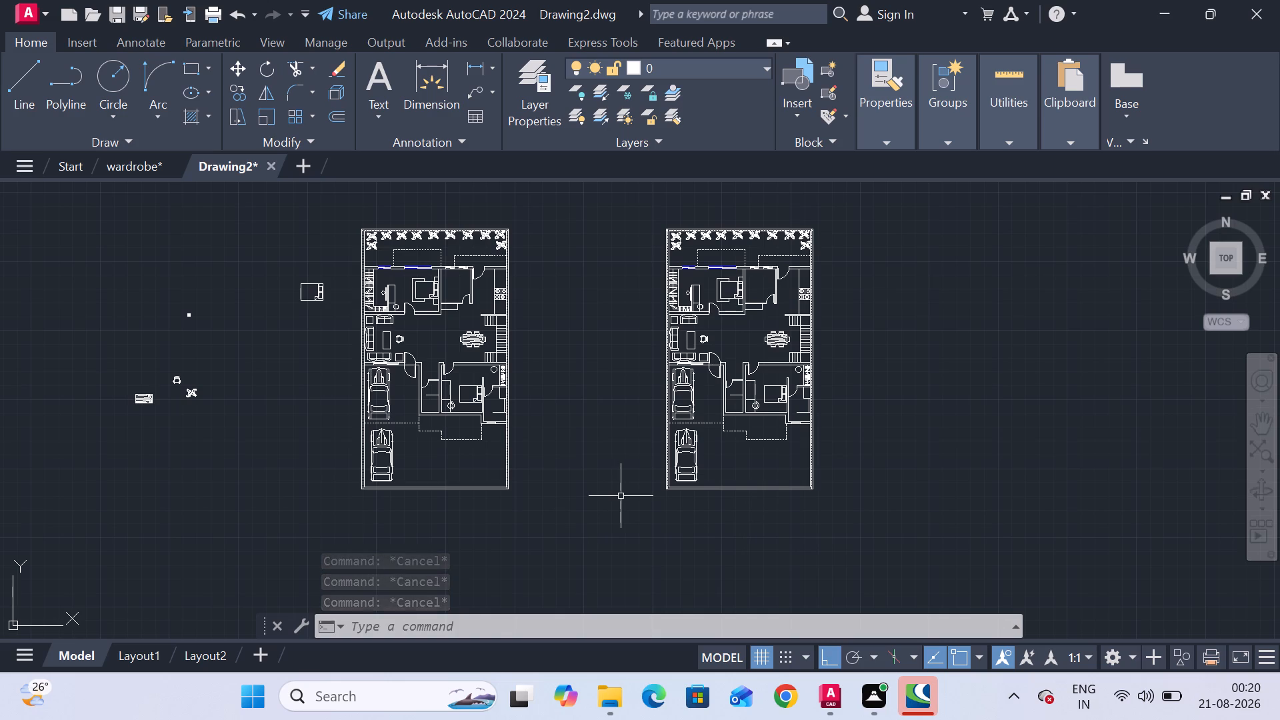
Delete the door in the south wall of the copied plan's room between the bedroom and the kitchen.
{"action": "scroll", "coordinate": [770, 294], "scroll_direction": "up", "scroll_amount": 3}
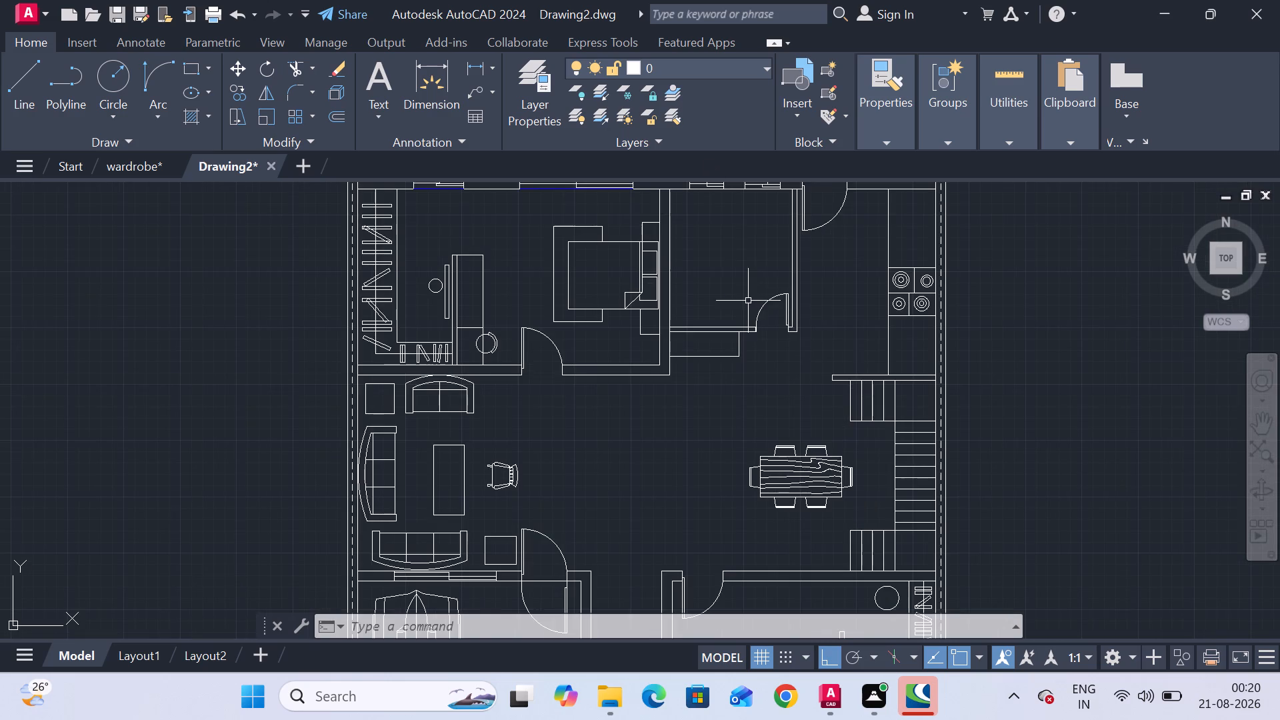
{"action": "scroll", "coordinate": [748, 300], "scroll_direction": "up", "scroll_amount": 1}
{"action": "middle_click_drag", "start_coordinate": [748, 300], "coordinate": [658, 327]}
{"action": "scroll", "coordinate": [653, 327], "scroll_direction": "up", "scroll_amount": 1}
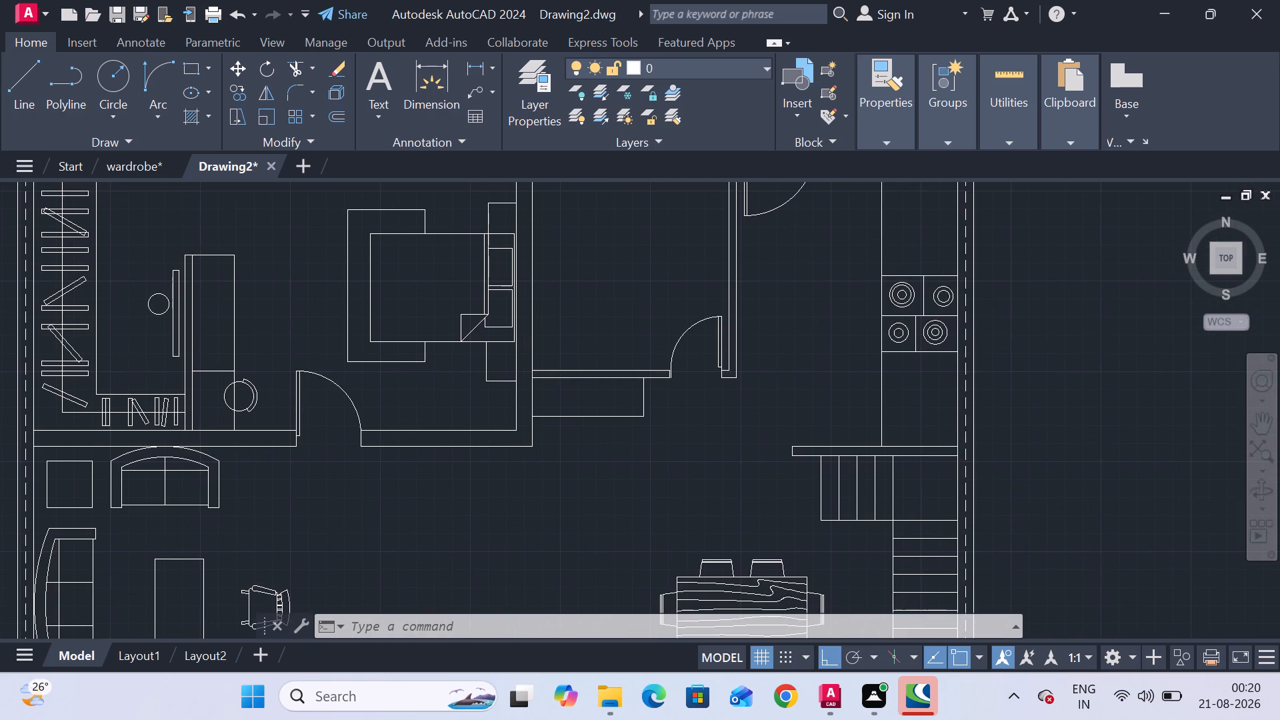
{"action": "left_click", "coordinate": [684, 365]}
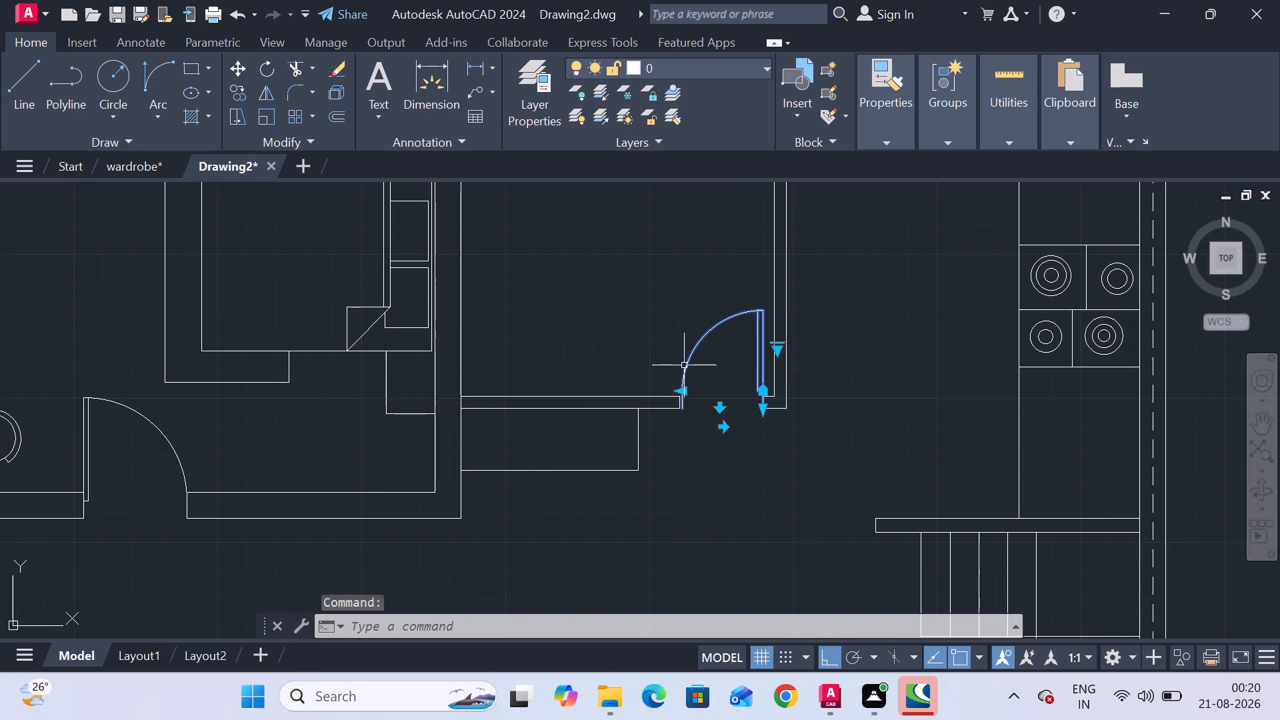
{"action": "key", "text": "Delete"}
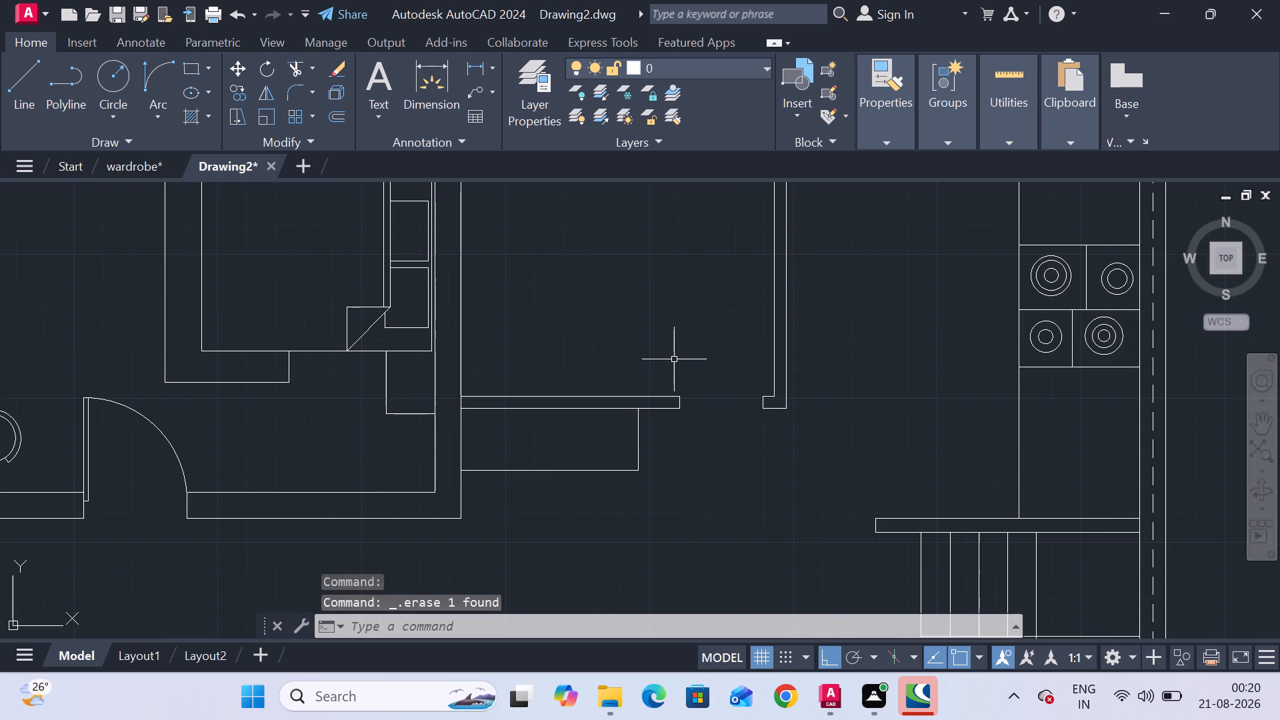
Delete the inner face line and the east end cap of that room's south wall, west of the door opening.
{"action": "left_click", "coordinate": [645, 395]}
{"action": "key", "text": "Delete"}
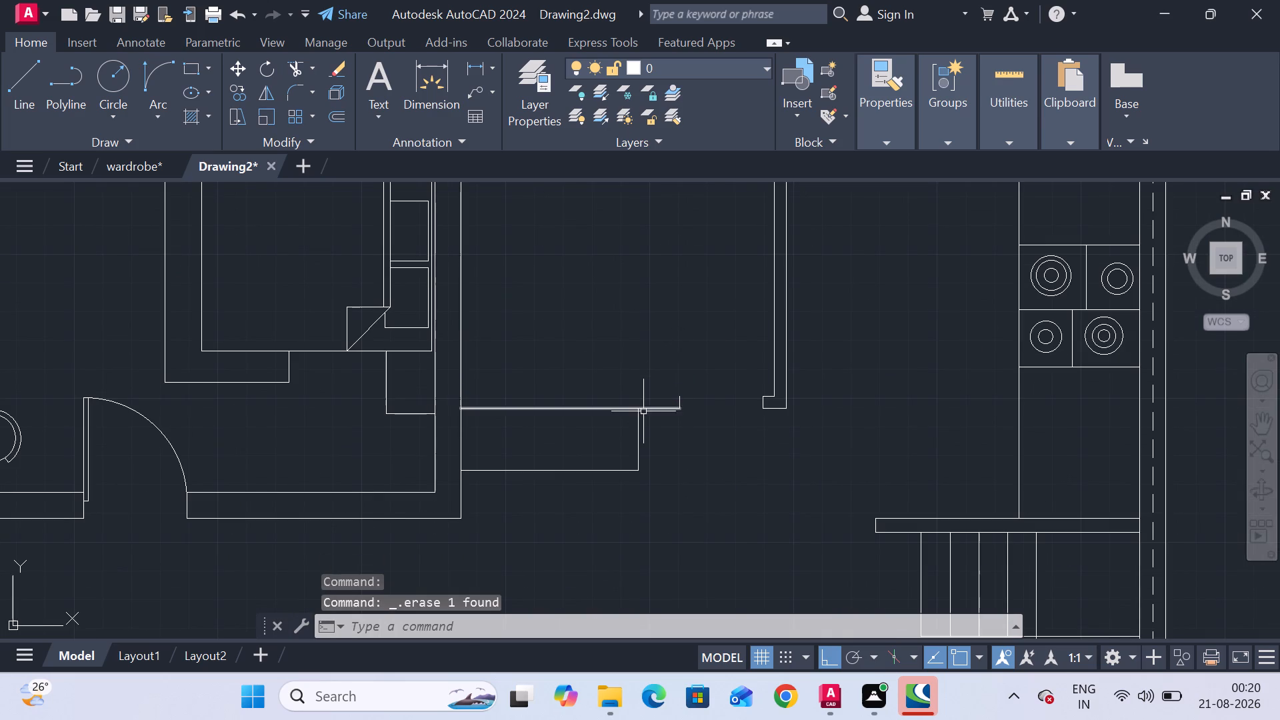
{"action": "left_click", "coordinate": [679, 402]}
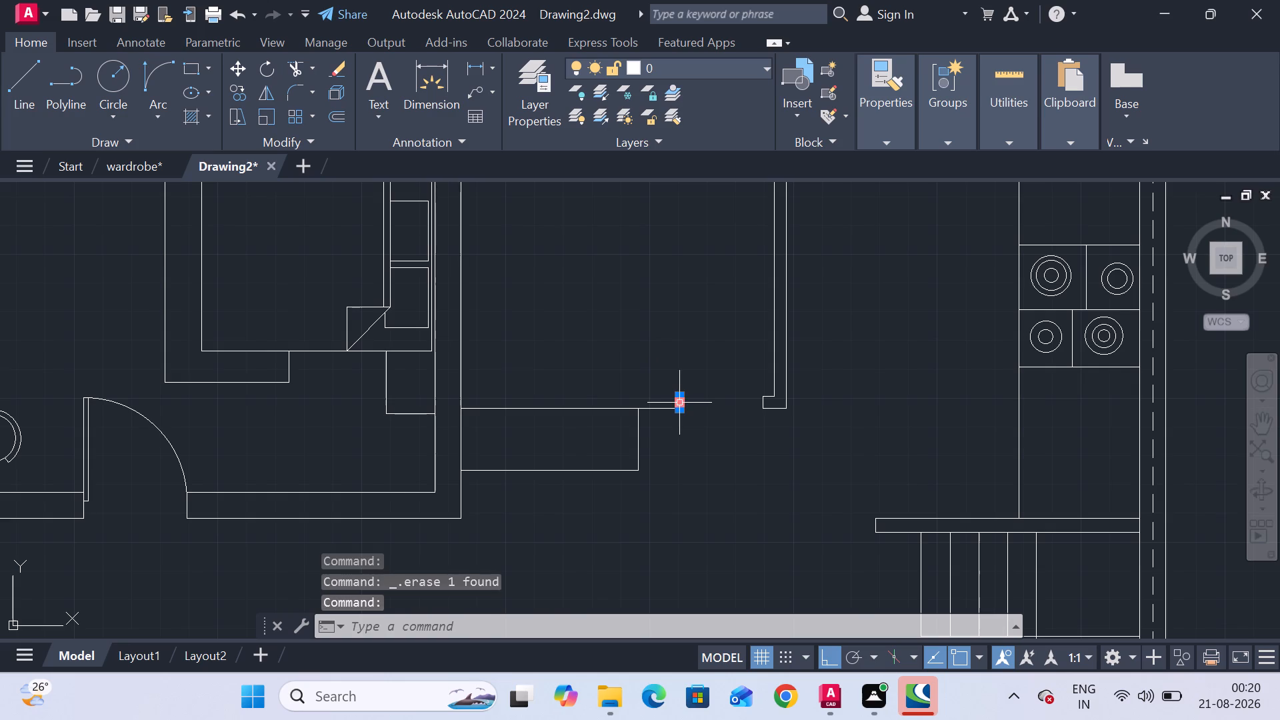
{"action": "key", "text": "Delete"}
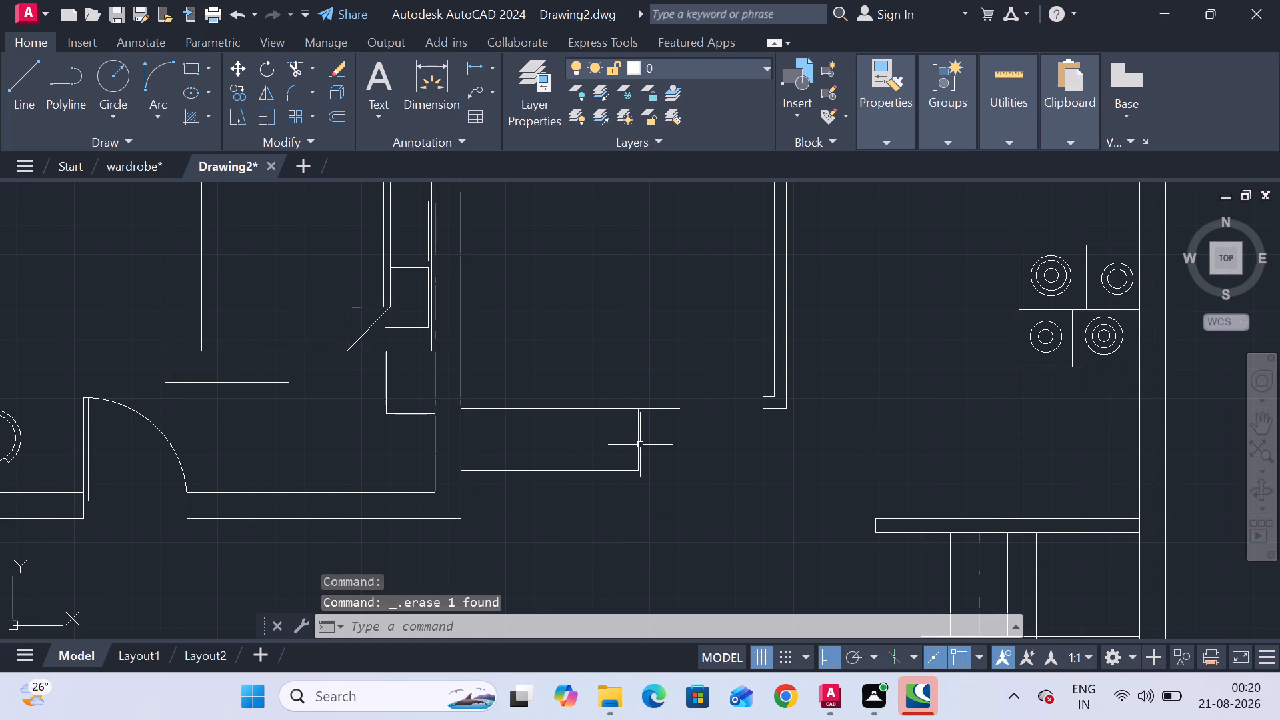
Delete the two lines outlining the rectangular ledge just south of that room's wall.
{"action": "left_click", "coordinate": [640, 448]}
{"action": "left_click", "coordinate": [601, 471]}
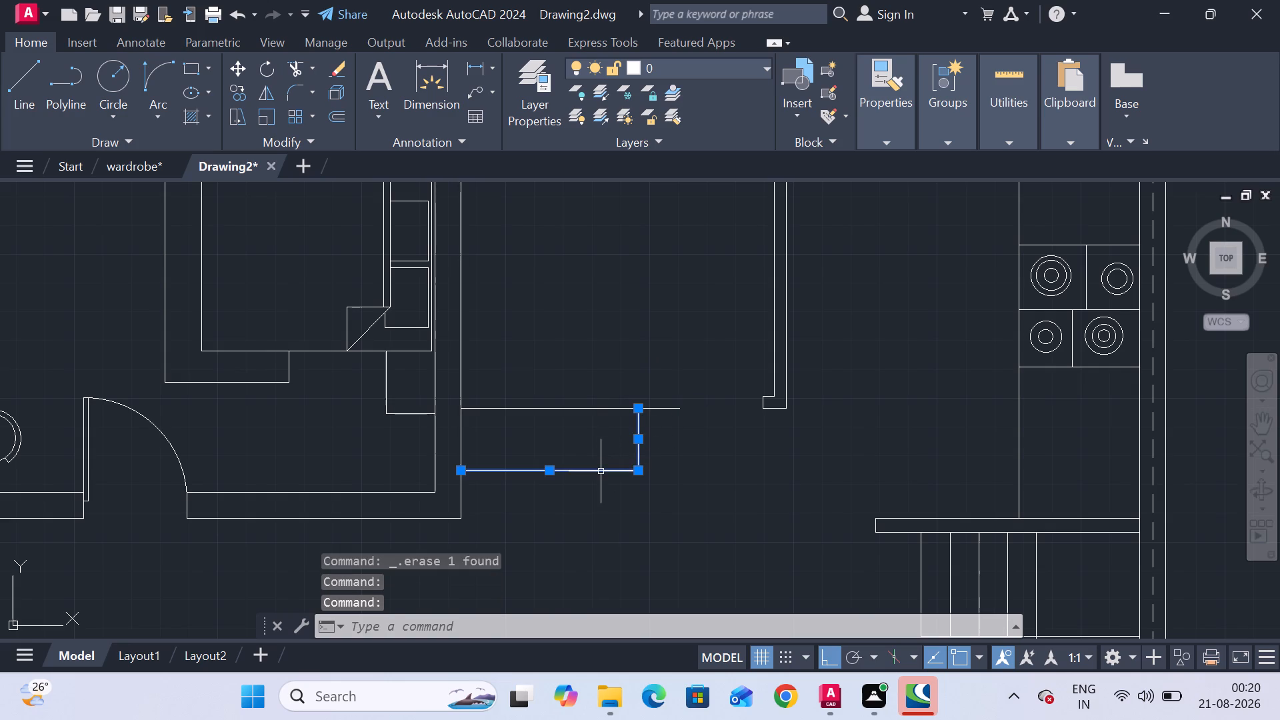
{"action": "key", "text": "Delete"}
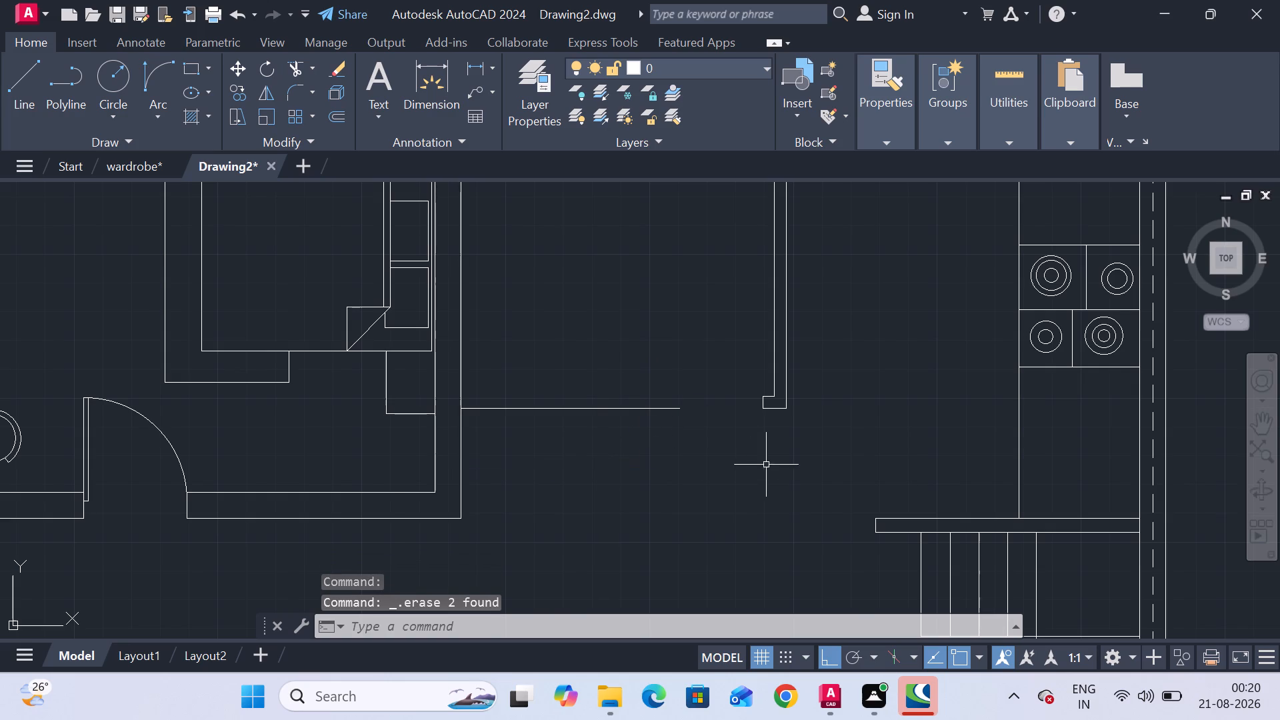
Delete the short top line and the end cap of the wall stub on the east side of the removed door opening.
{"action": "scroll", "coordinate": [769, 393], "scroll_direction": "up", "scroll_amount": 3}
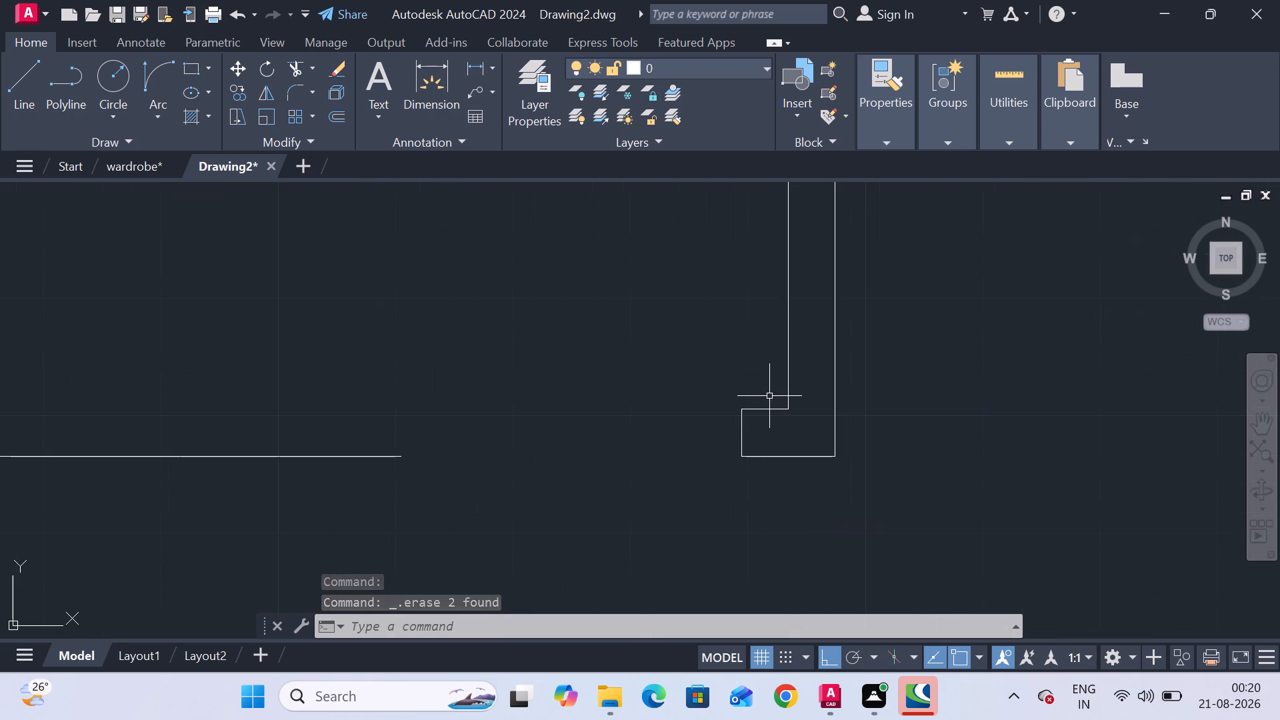
{"action": "left_click", "coordinate": [767, 409]}
{"action": "key", "text": "Delete"}
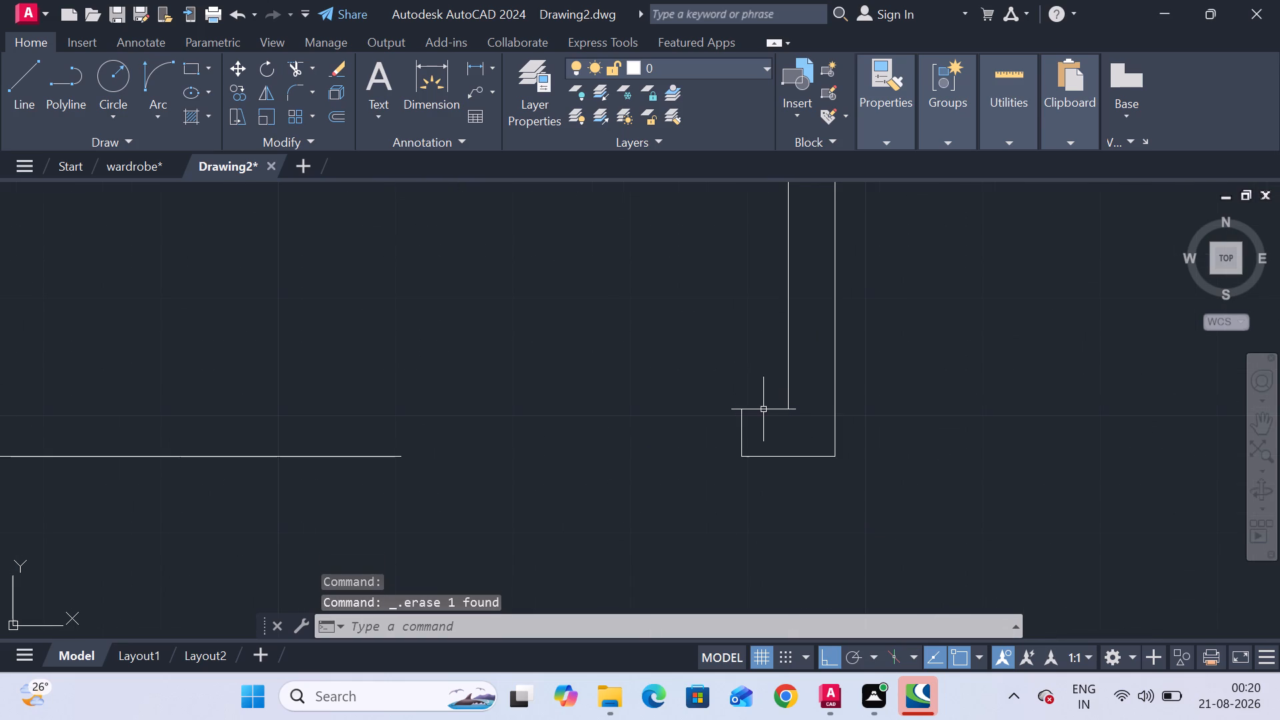
{"action": "left_click", "coordinate": [743, 431]}
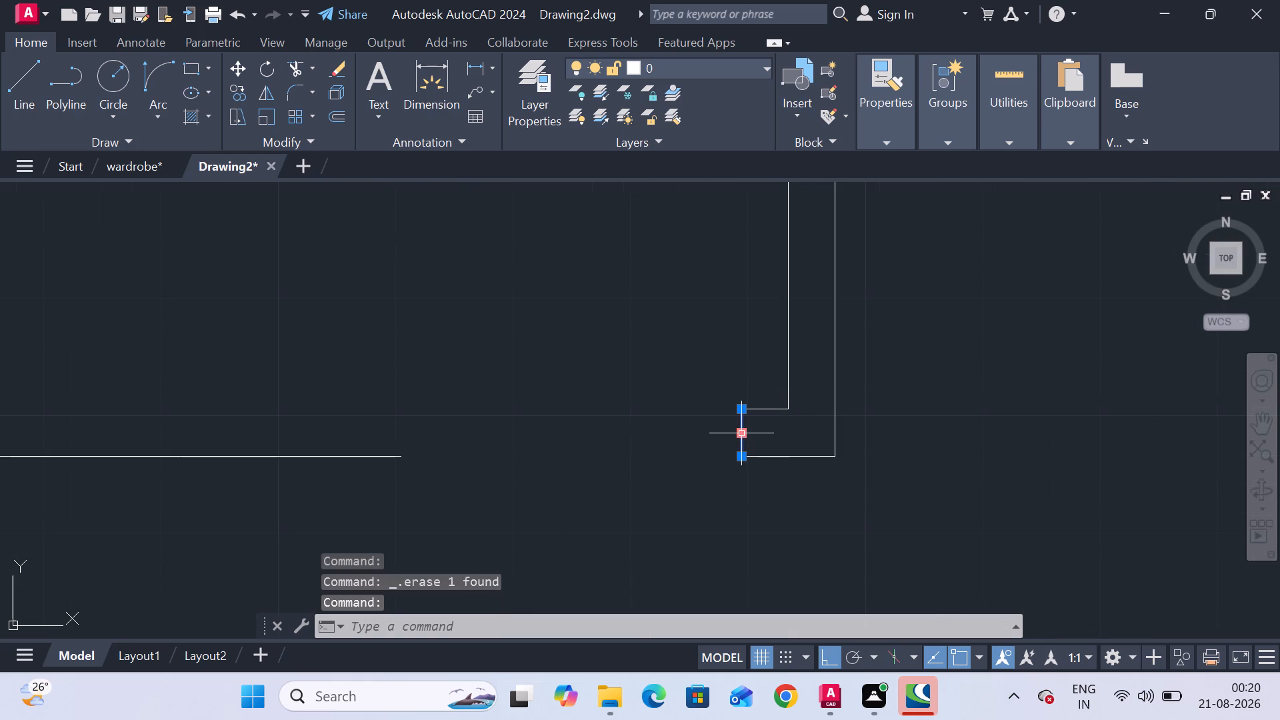
{"action": "key", "text": "Delete"}
Draw a horizontal line across the thickness of the room's east wall, level with the inner end of the stub.
{"action": "scroll", "coordinate": [721, 509], "scroll_direction": "down", "scroll_amount": 3}
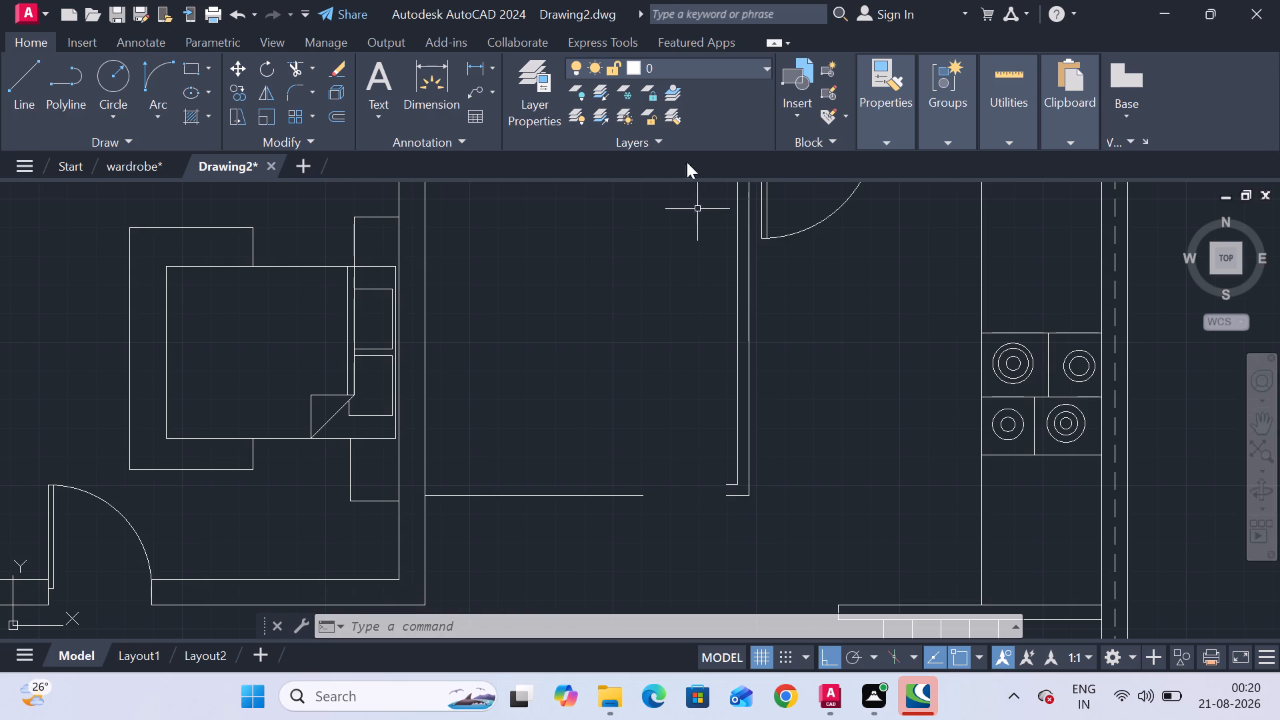
{"action": "left_click", "coordinate": [17, 95]}
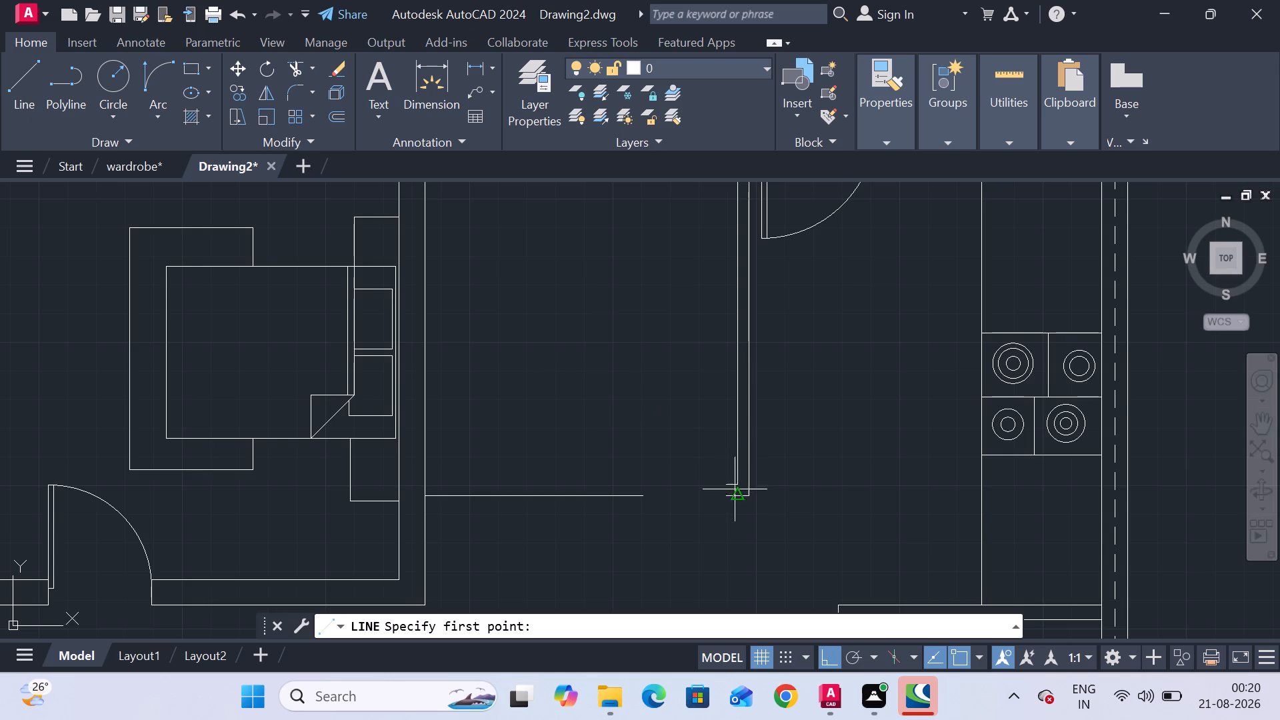
{"action": "scroll", "coordinate": [743, 482], "scroll_direction": "up", "scroll_amount": 3}
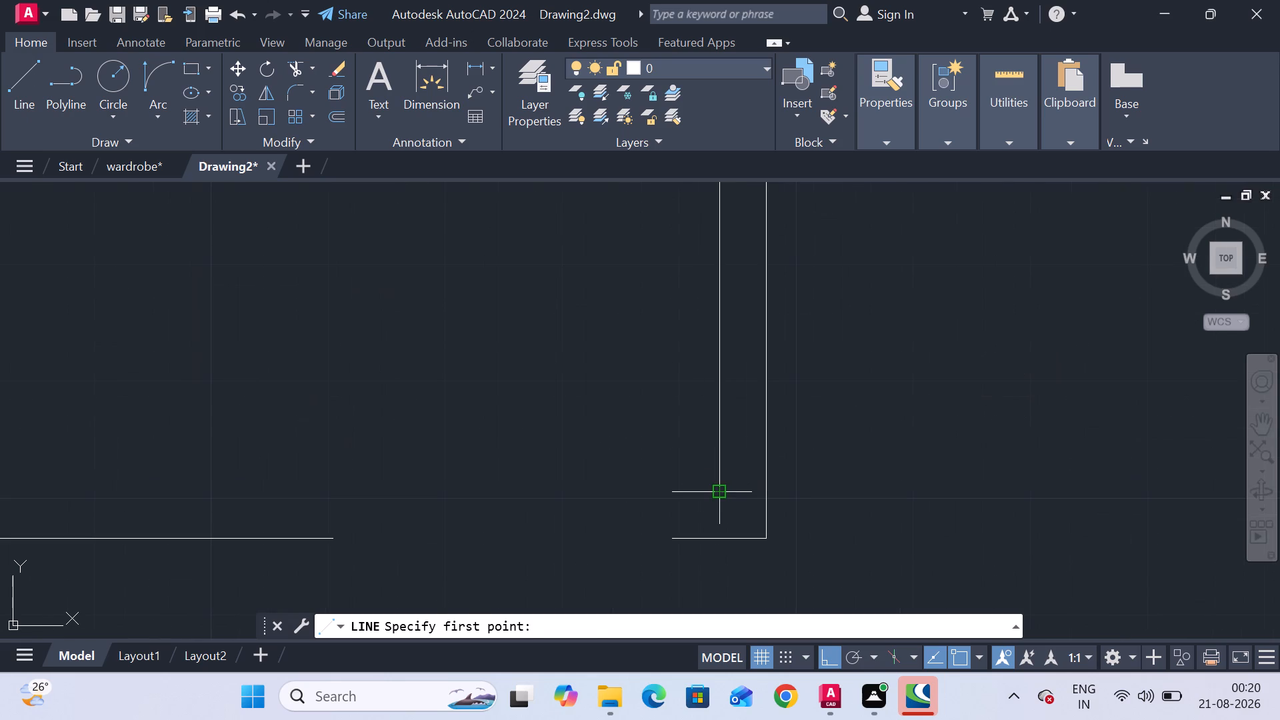
{"action": "left_click", "coordinate": [717, 489]}
{"action": "left_click", "coordinate": [767, 489]}
{"action": "key", "text": "Escape"}
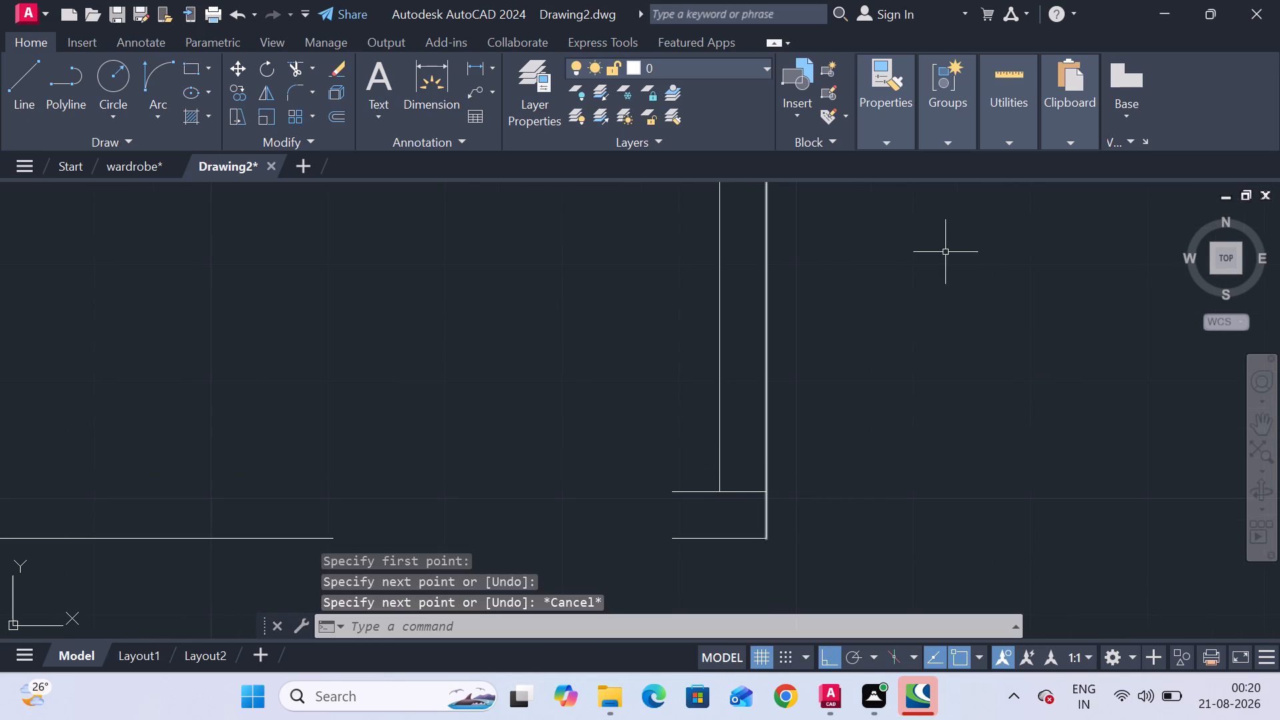
Trim the leftover stub lines and the wall line's overhang so the east wall ends at the new closing line.
{"action": "left_click", "coordinate": [294, 67]}
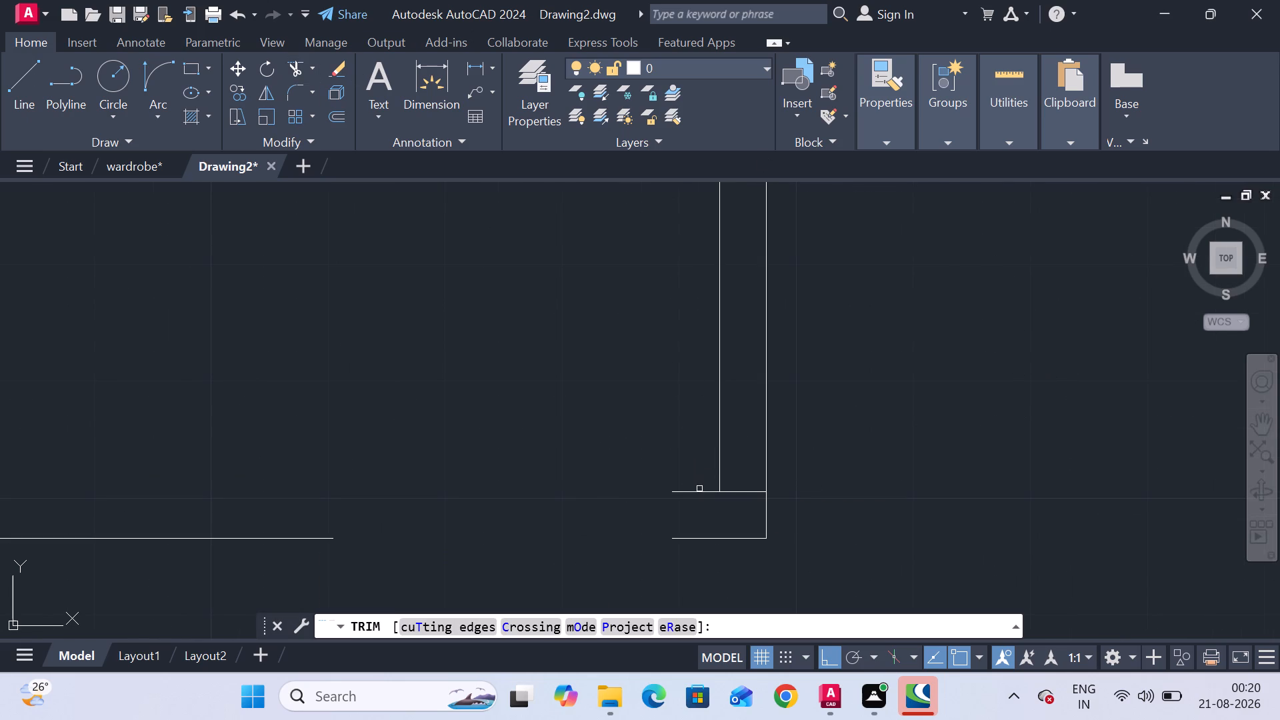
{"action": "left_click", "coordinate": [697, 491]}
{"action": "left_click", "coordinate": [703, 539]}
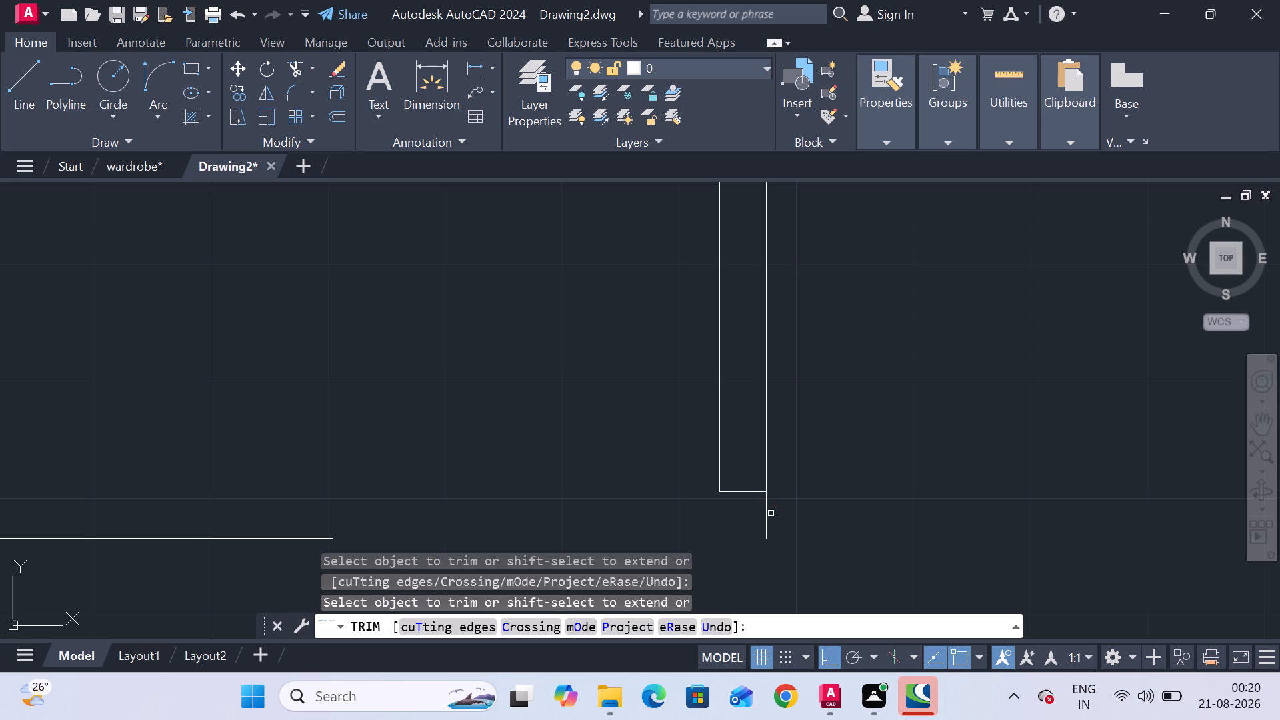
{"action": "left_click", "coordinate": [767, 523]}
{"action": "key", "text": "Escape"}
{"action": "key", "text": "Escape"}
{"action": "key", "text": "Escape"}
{"action": "key", "text": "Escape"}
Draw a line about 1'-4" west from the south end of the room's east wall, turning north to just short of the north wall.
{"action": "scroll", "coordinate": [507, 482], "scroll_direction": "down", "scroll_amount": 3}
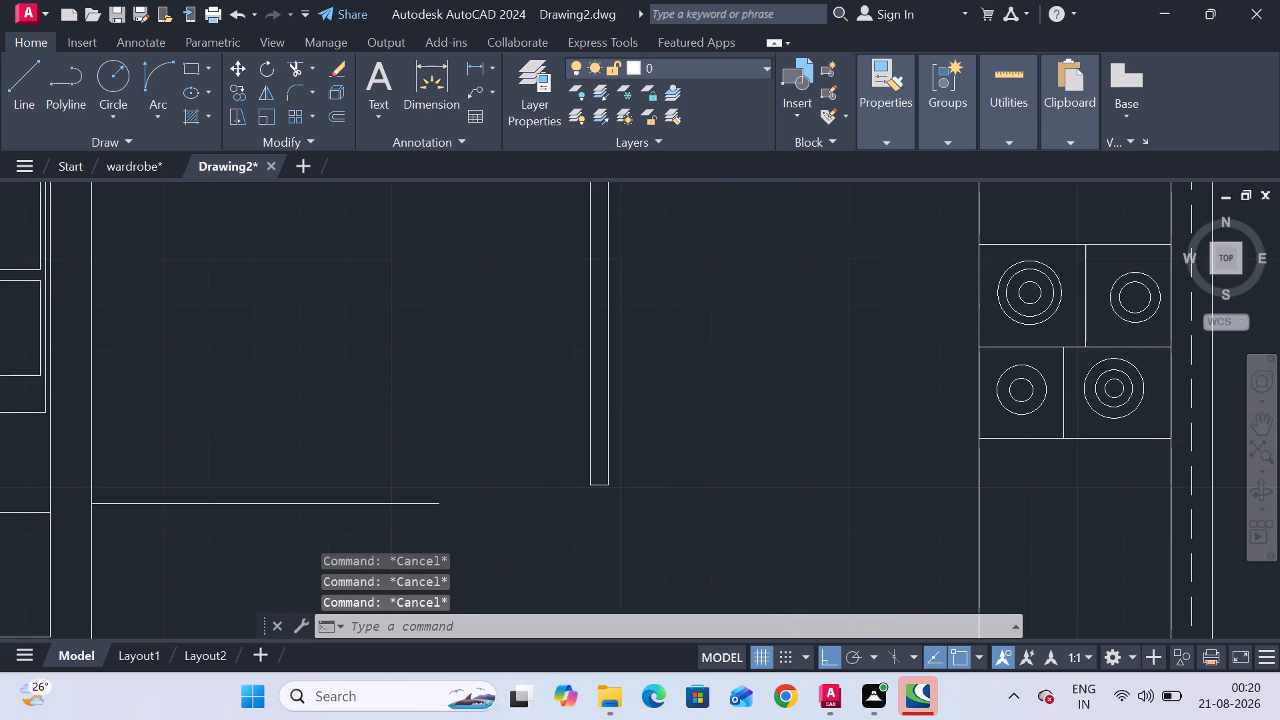
{"action": "left_click", "coordinate": [34, 77]}
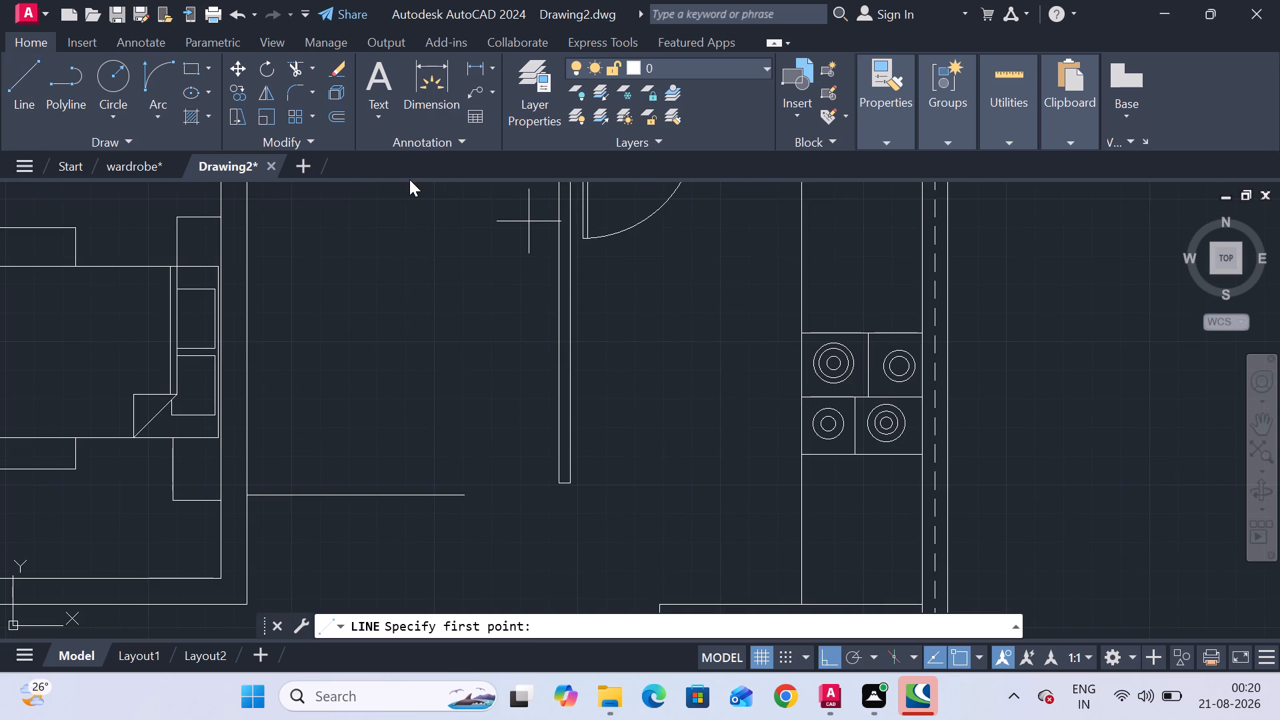
{"action": "scroll", "coordinate": [611, 489], "scroll_direction": "down", "scroll_amount": 1}
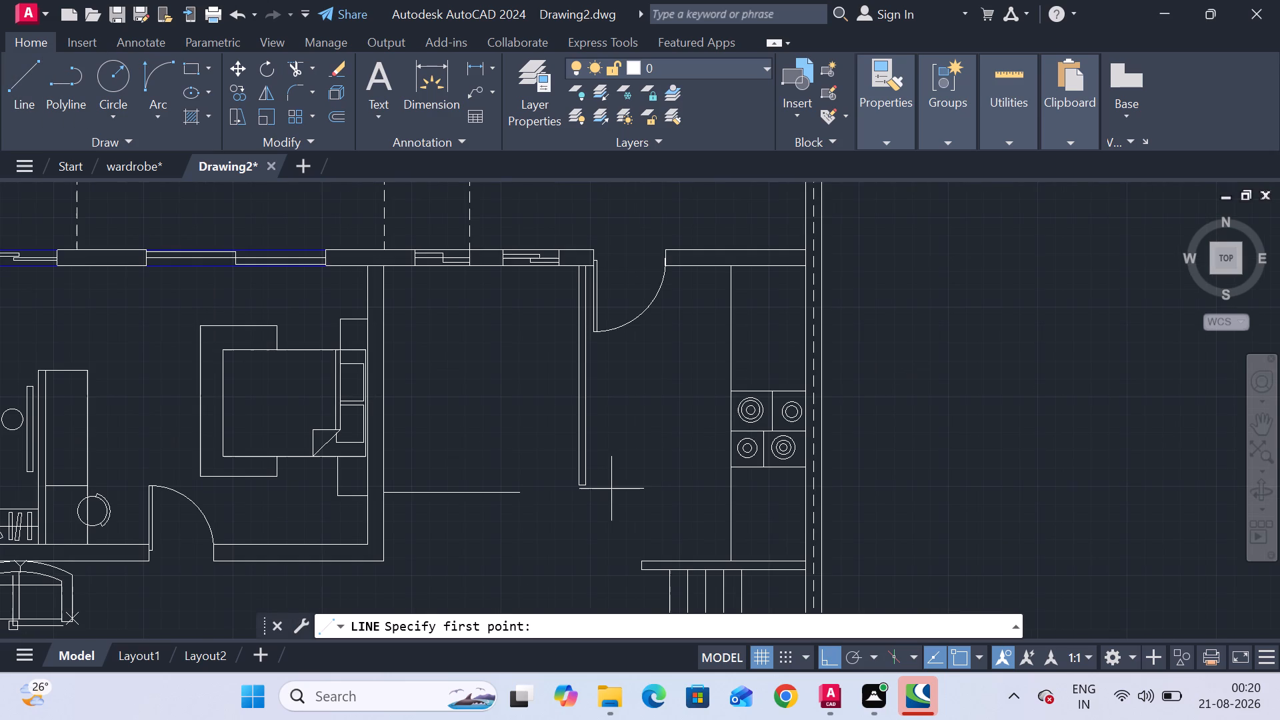
{"action": "middle_click_drag", "start_coordinate": [611, 489], "coordinate": [788, 403]}
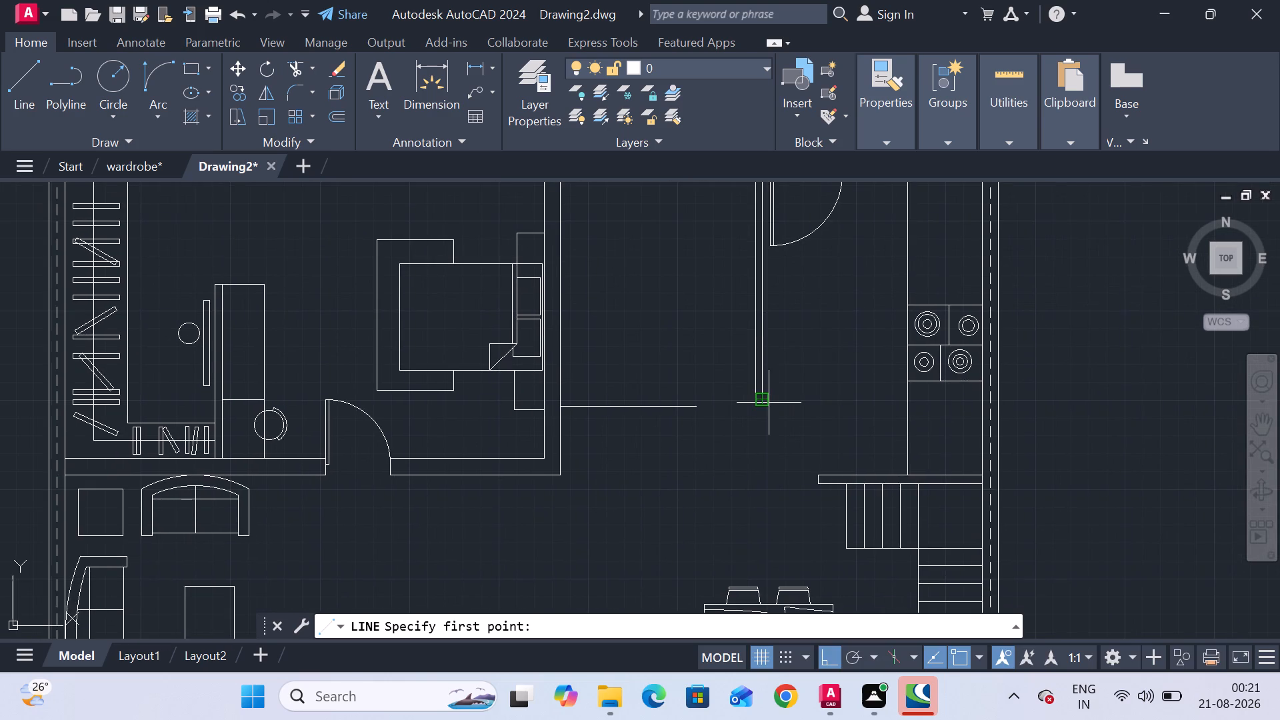
{"action": "middle_click_drag", "start_coordinate": [642, 313], "coordinate": [581, 439]}
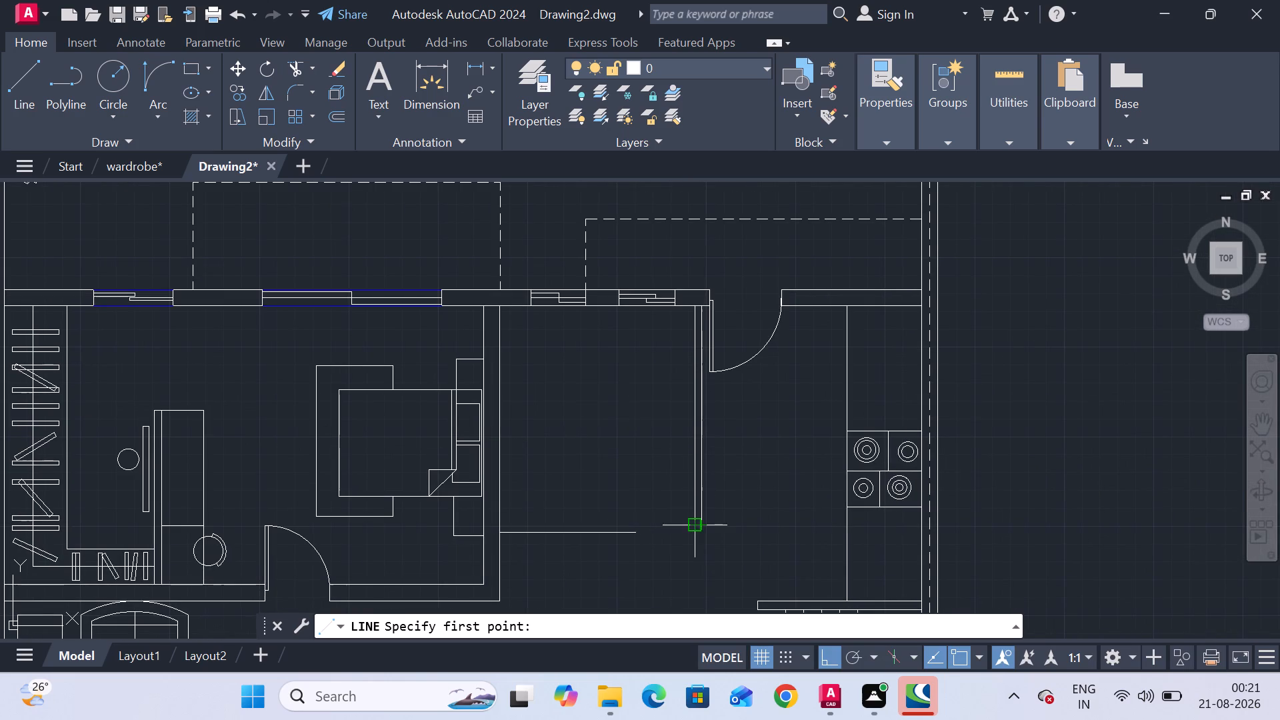
{"action": "scroll", "coordinate": [693, 519], "scroll_direction": "up", "scroll_amount": 4}
{"action": "left_click", "coordinate": [702, 557]}
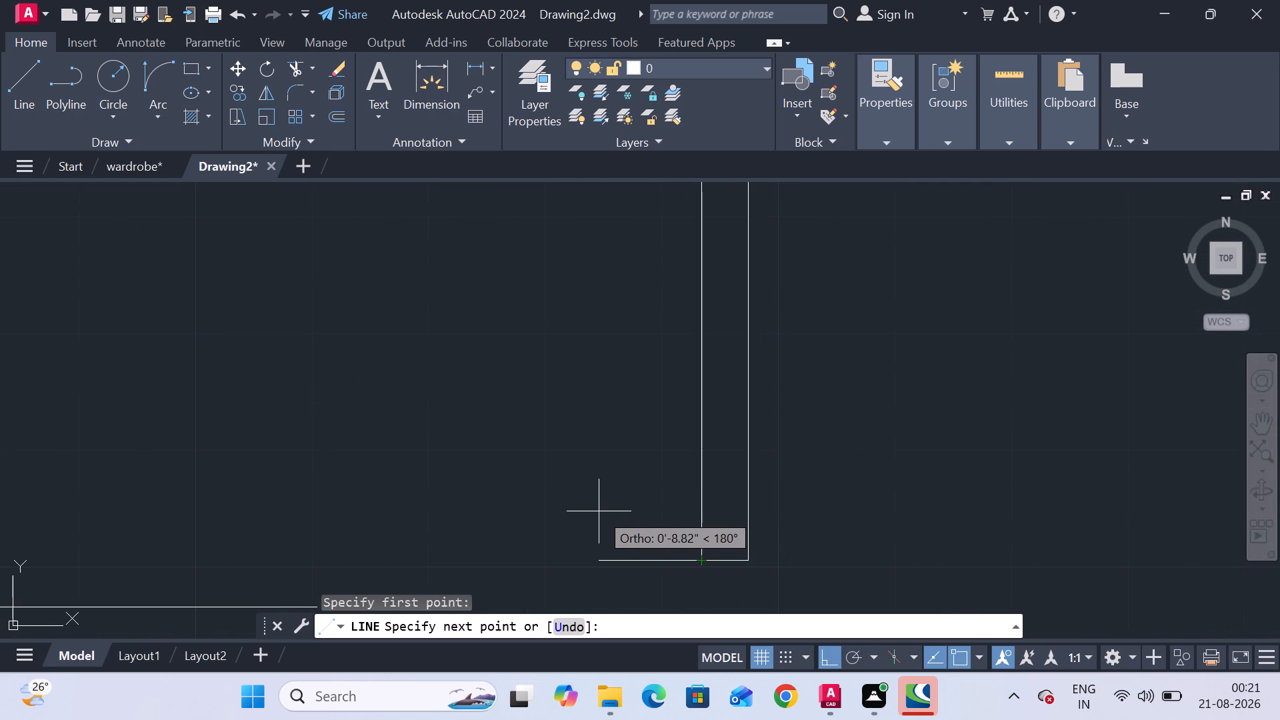
{"action": "scroll", "coordinate": [575, 507], "scroll_direction": "down", "scroll_amount": 2}
{"action": "middle_click", "coordinate": [575, 507]}
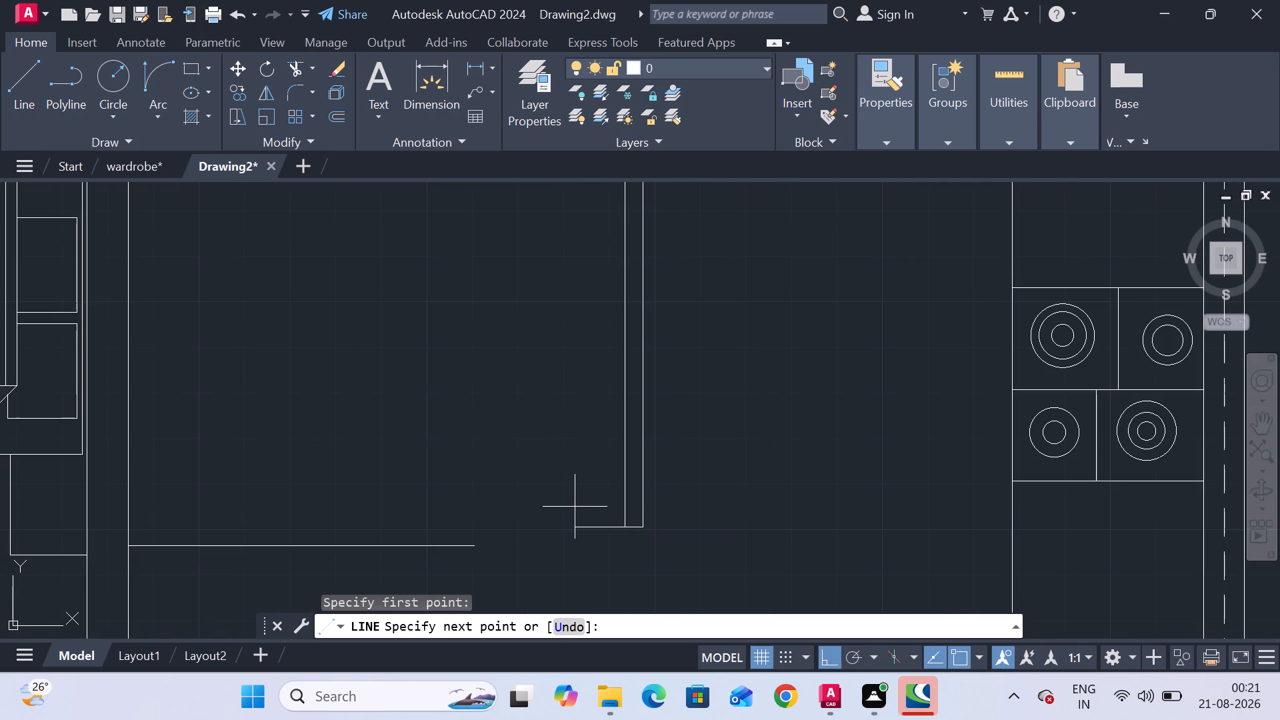
{"action": "middle_click", "coordinate": [575, 507]}
{"action": "middle_click", "coordinate": [653, 499]}
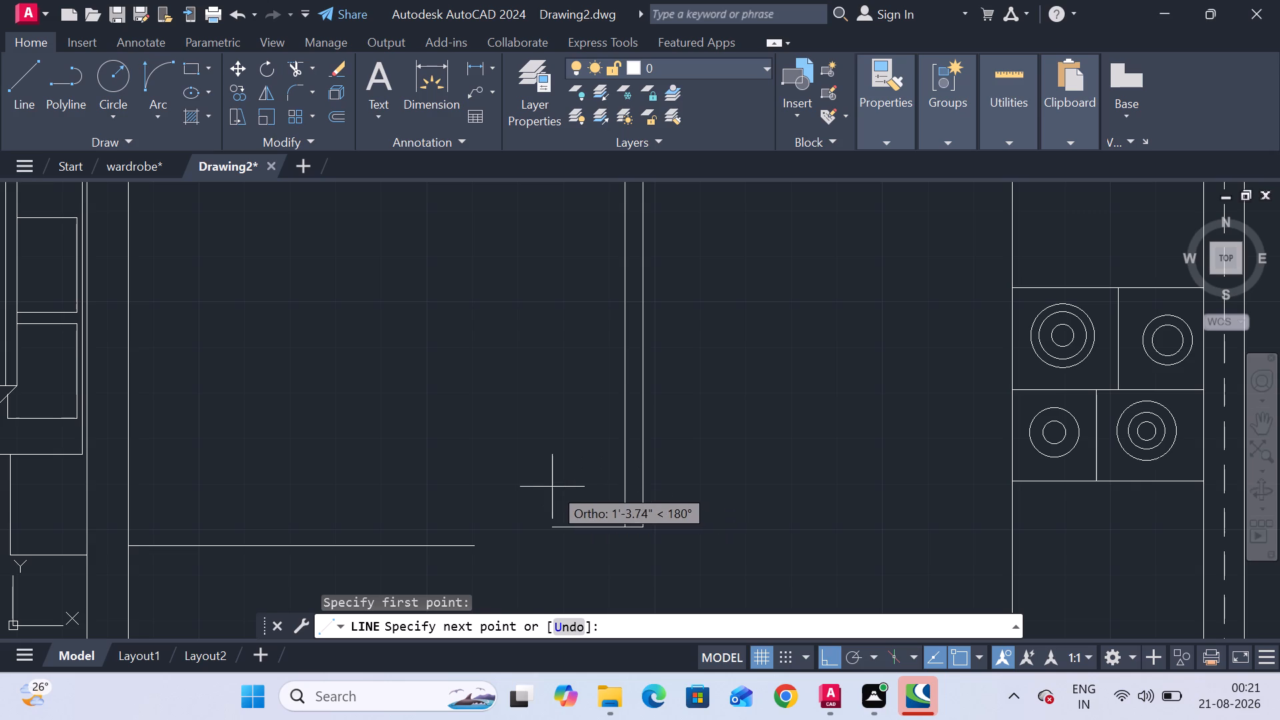
{"action": "left_click", "coordinate": [552, 487]}
{"action": "middle_click_drag", "start_coordinate": [559, 259], "coordinate": [582, 461]}
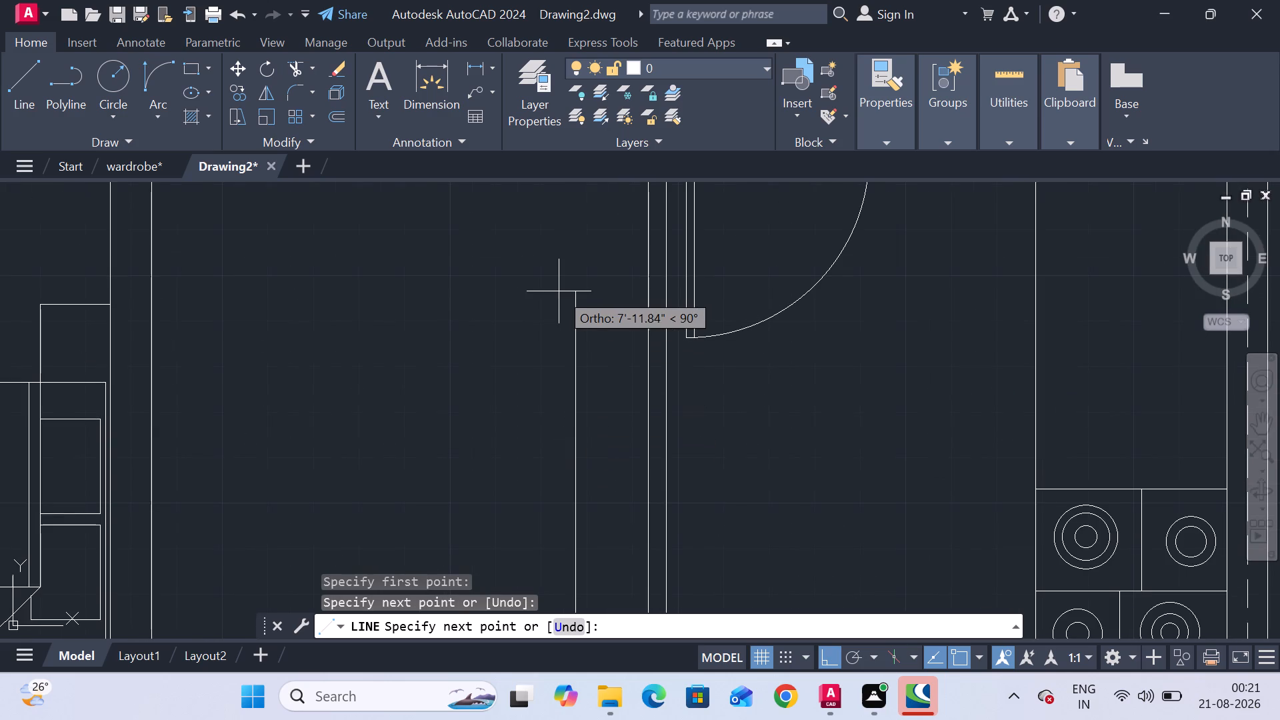
{"action": "scroll", "coordinate": [559, 290], "scroll_direction": "down", "scroll_amount": 2}
{"action": "scroll", "coordinate": [557, 269], "scroll_direction": "up", "scroll_amount": 2}
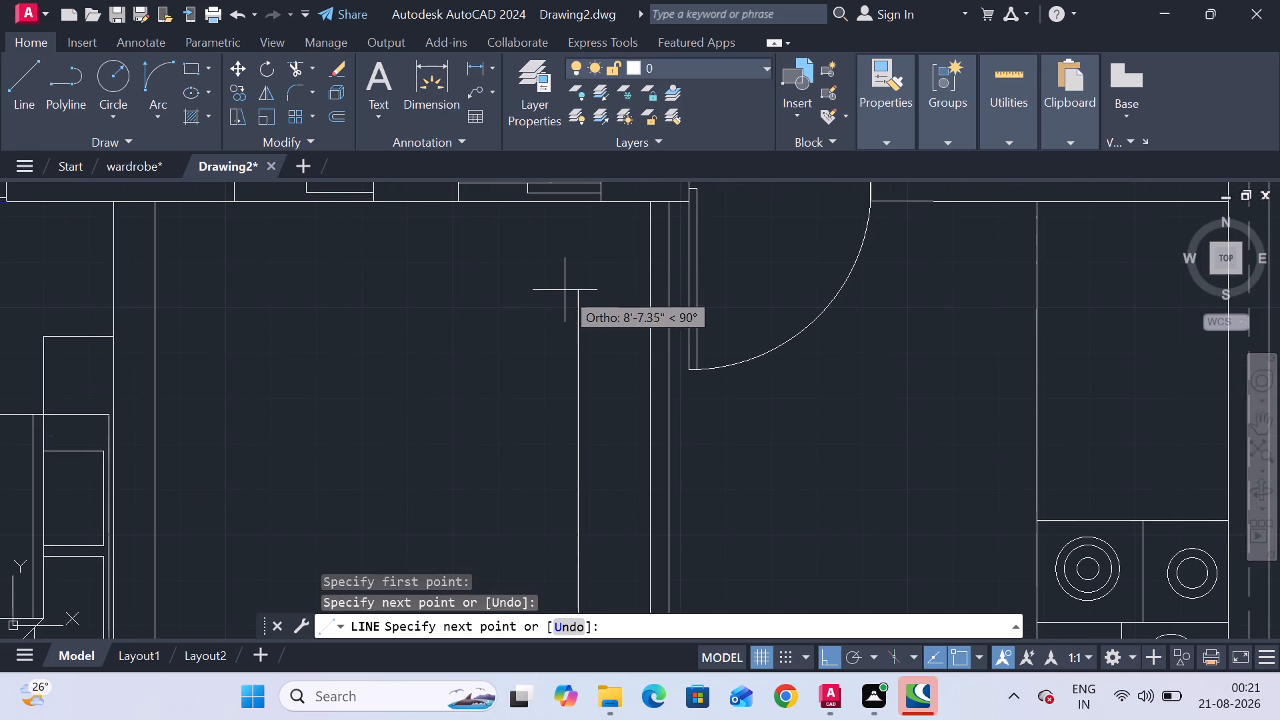
{"action": "left_click", "coordinate": [571, 304]}
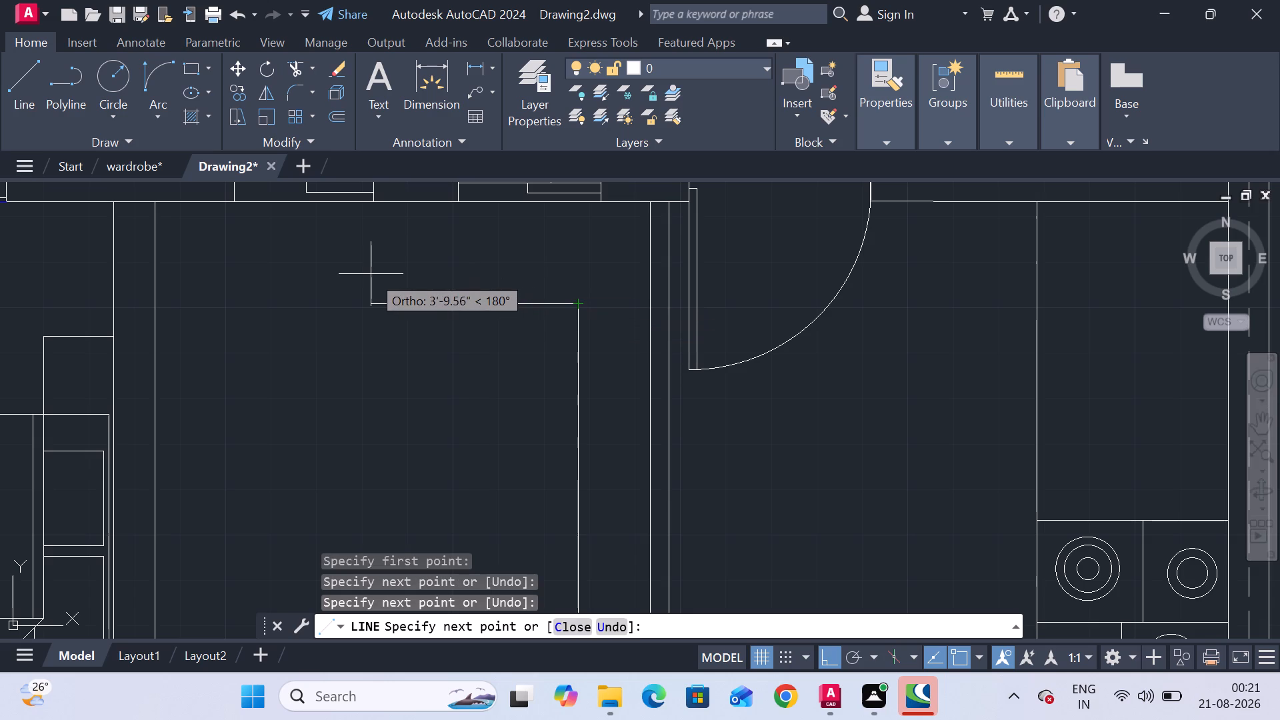
Continue the inner outline west near the north wall, about 7'-3.5" south beside the west wall, a short run east, and south to the horizontal line.
{"action": "middle_click_drag", "start_coordinate": [371, 274], "coordinate": [586, 228]}
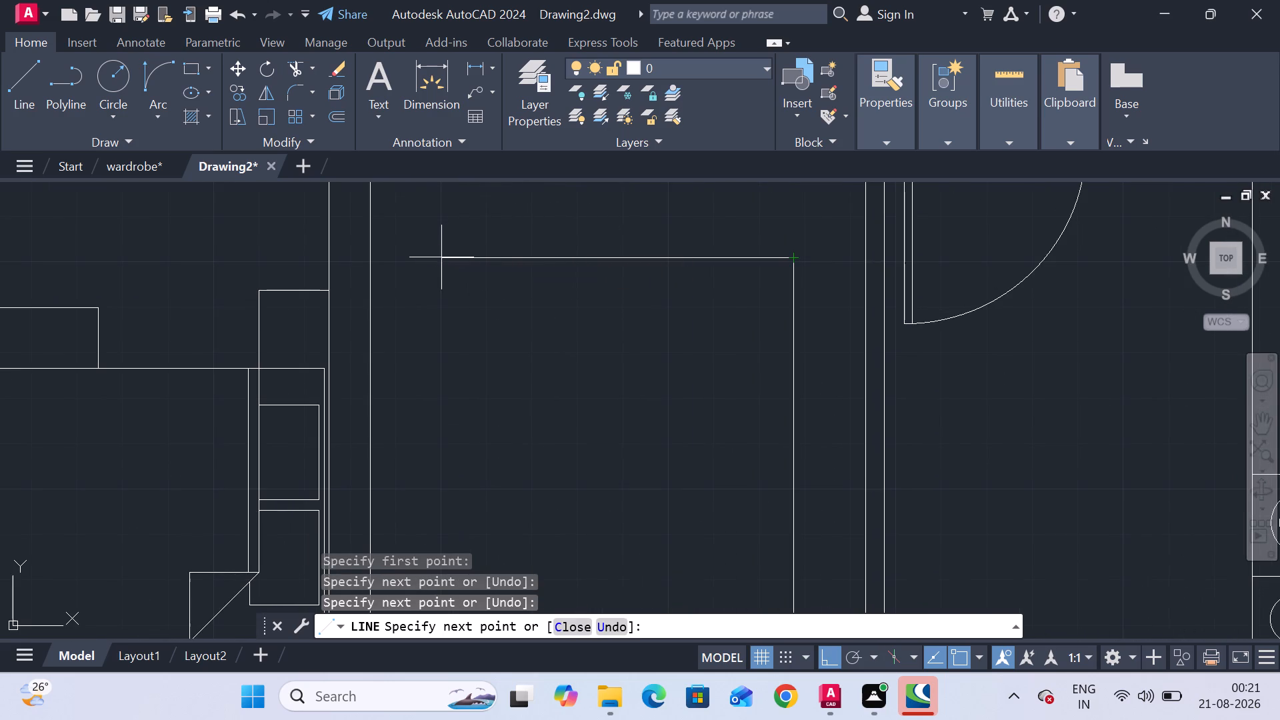
{"action": "left_click", "coordinate": [441, 257]}
{"action": "scroll", "coordinate": [455, 340], "scroll_direction": "down", "scroll_amount": 1}
{"action": "middle_click_drag", "start_coordinate": [455, 340], "coordinate": [470, 230]}
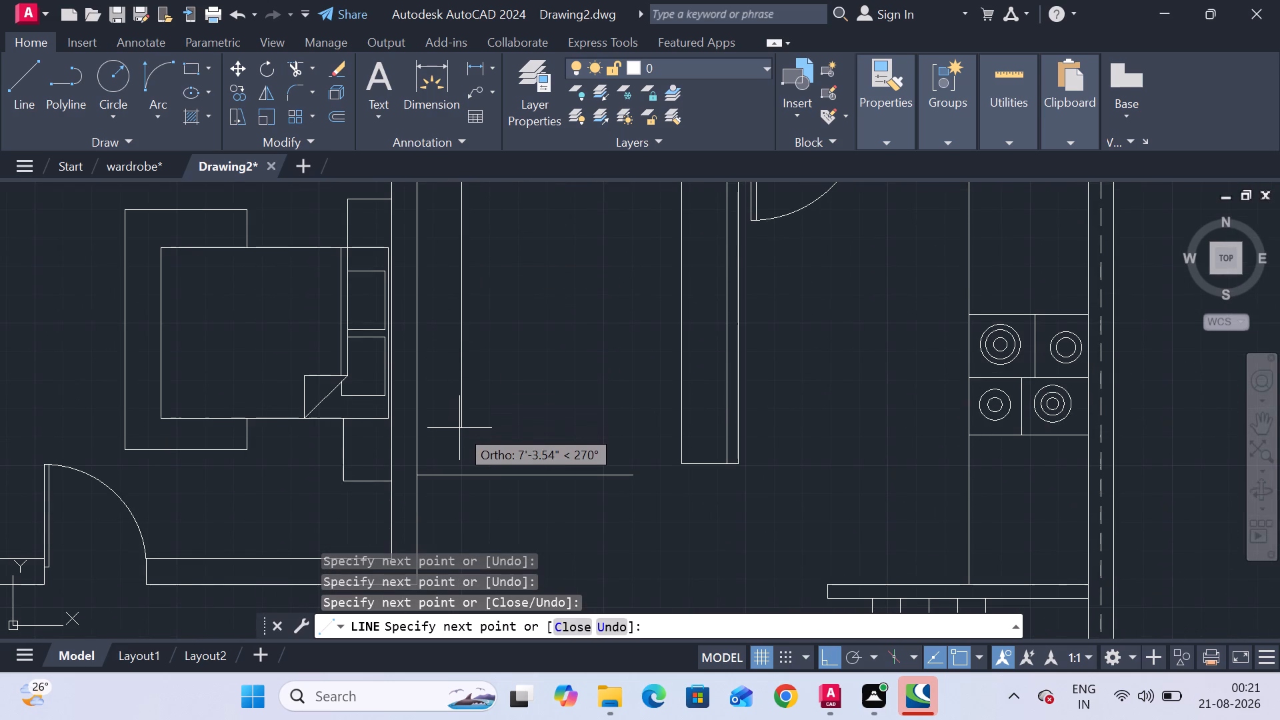
{"action": "left_click", "coordinate": [459, 428]}
{"action": "scroll", "coordinate": [584, 431], "scroll_direction": "up", "scroll_amount": 2}
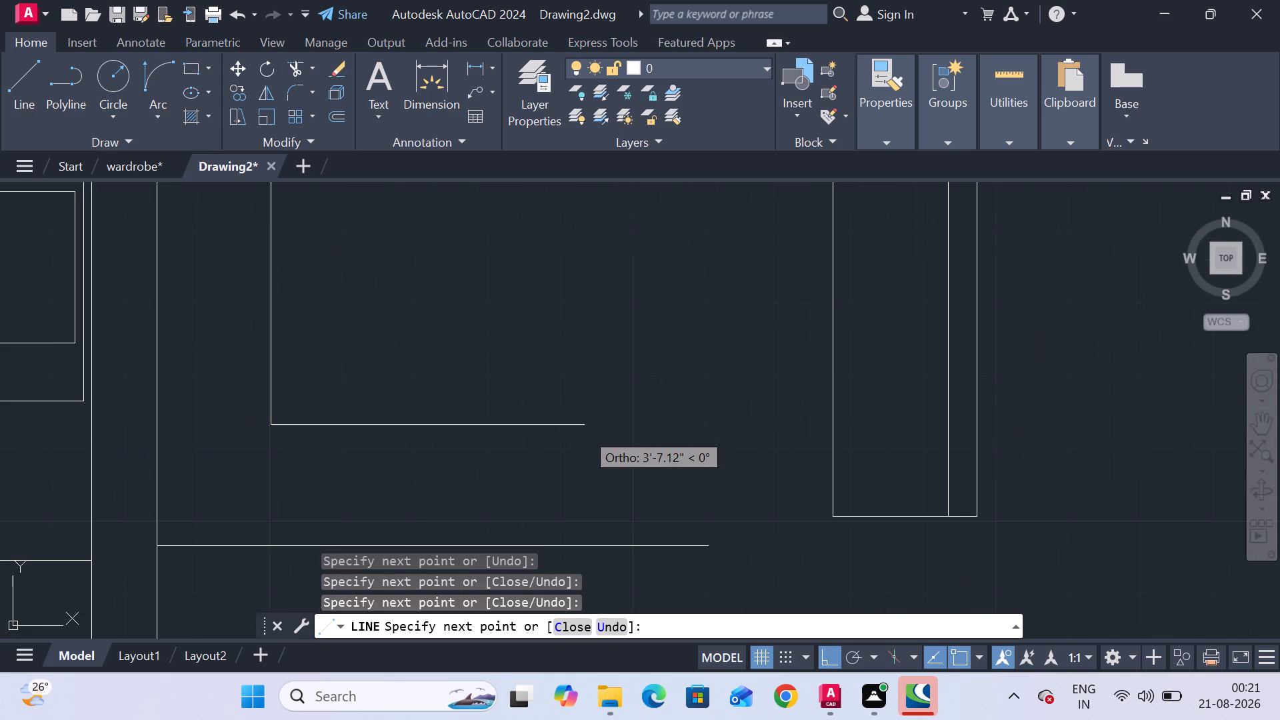
{"action": "left_click", "coordinate": [575, 433]}
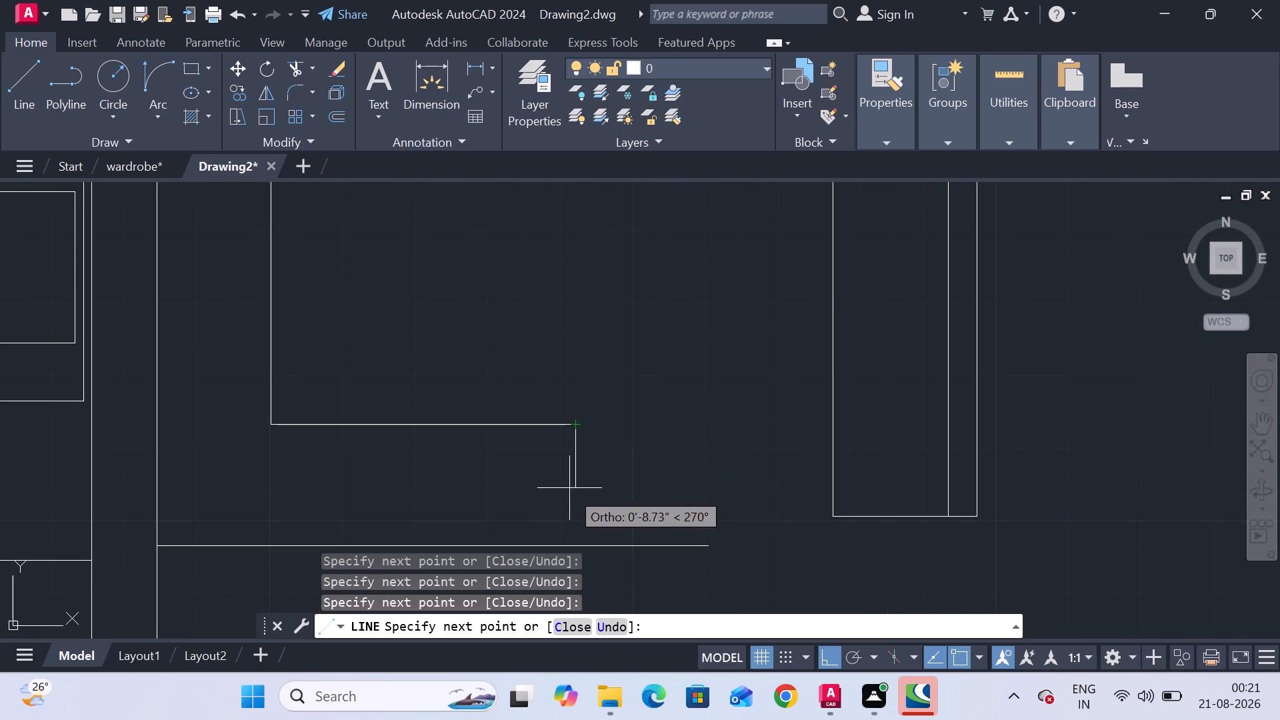
{"action": "left_click", "coordinate": [571, 545]}
{"action": "key", "text": "Escape"}
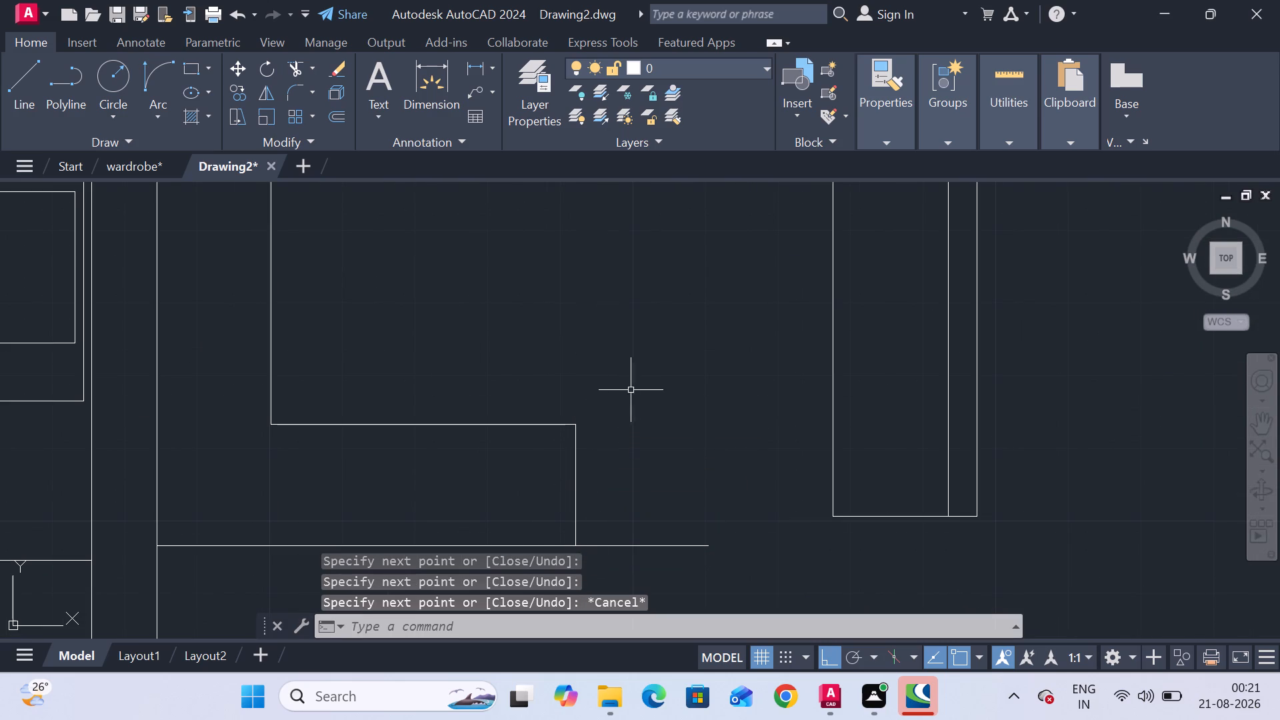
Trim the part of the room's southern horizontal line that overhangs east of the new outline's end.
{"action": "middle_click_drag", "start_coordinate": [629, 390], "coordinate": [627, 369]}
{"action": "scroll", "coordinate": [623, 361], "scroll_direction": "down", "scroll_amount": 2}
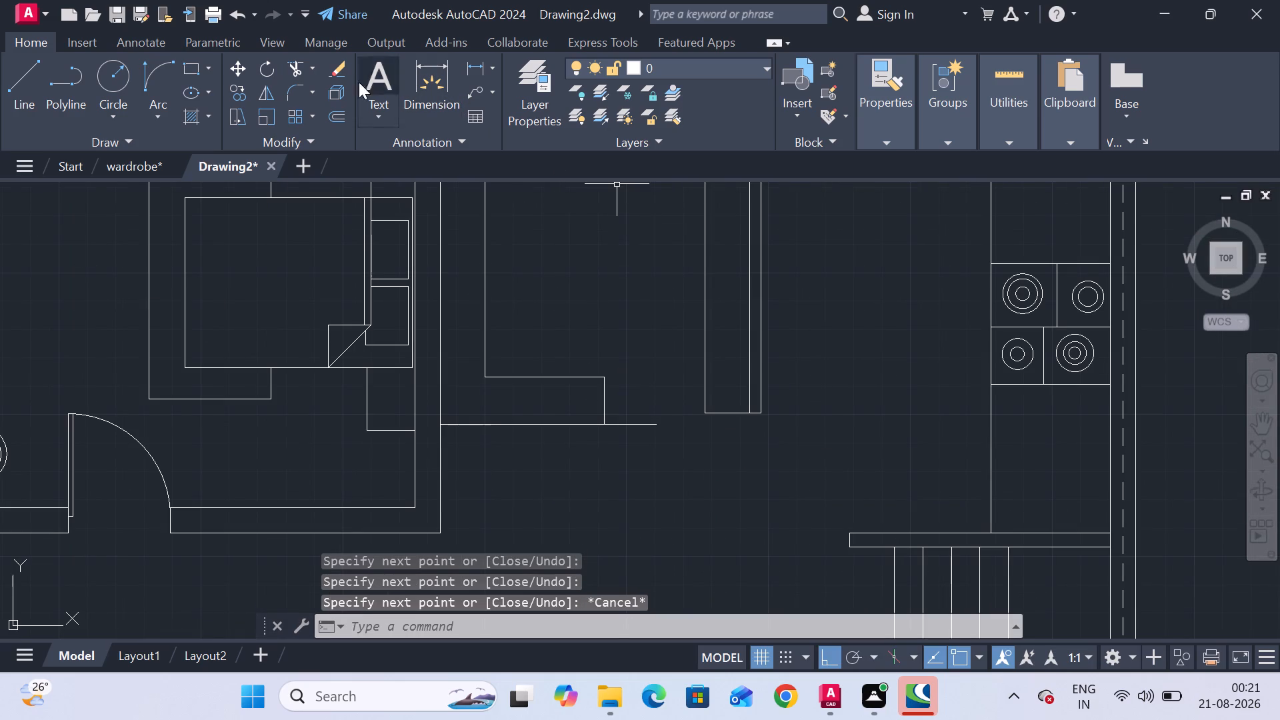
{"action": "left_click", "coordinate": [301, 71]}
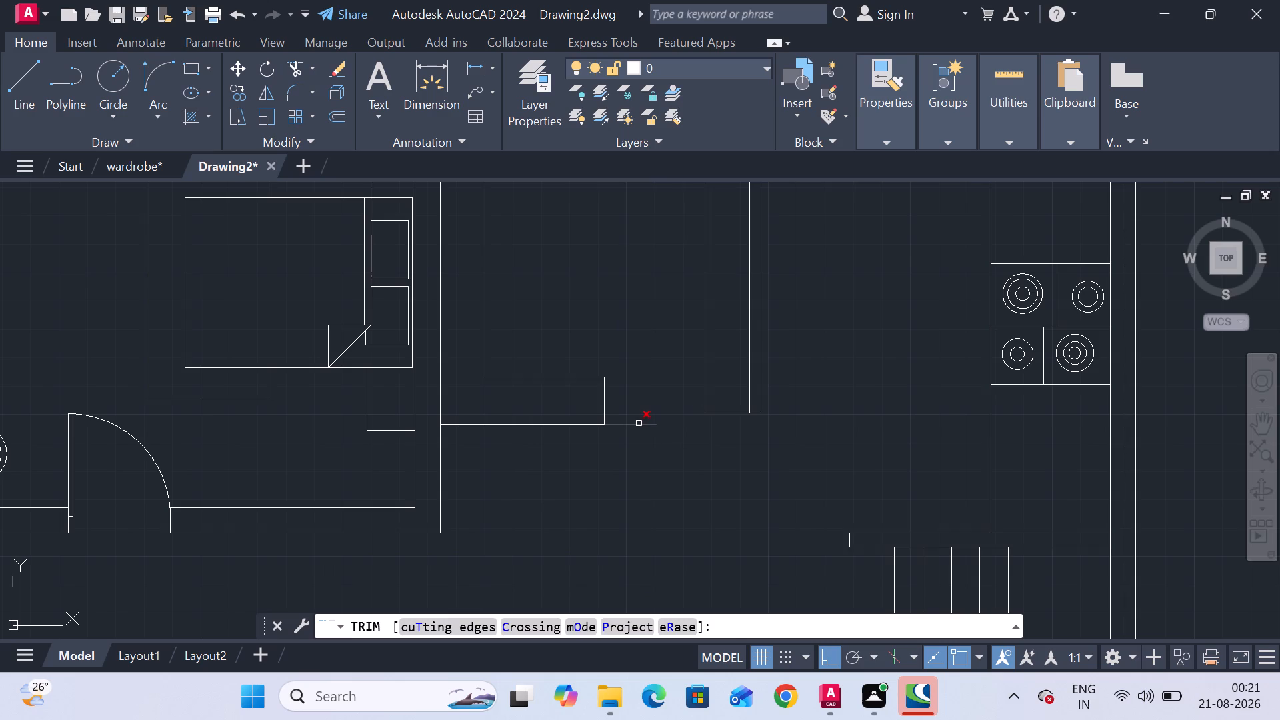
{"action": "left_click", "coordinate": [638, 423]}
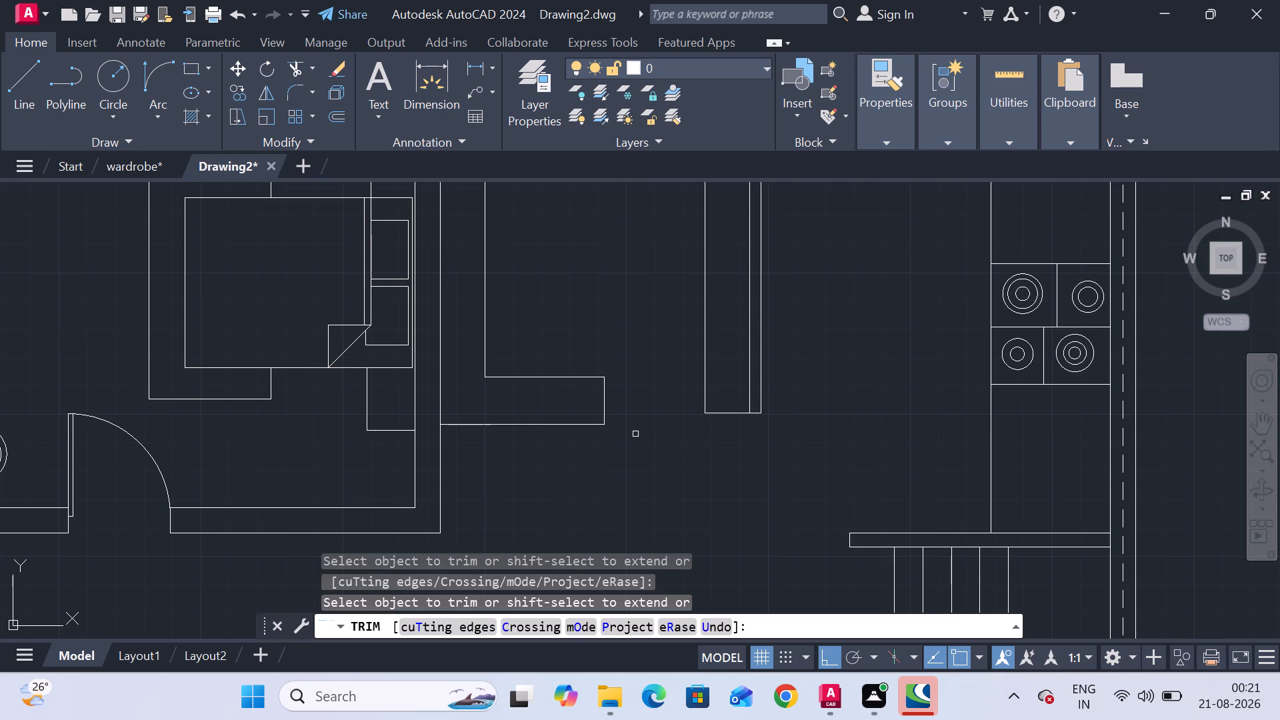
{"action": "scroll", "coordinate": [665, 445], "scroll_direction": "down", "scroll_amount": 1}
{"action": "middle_click_drag", "start_coordinate": [665, 445], "coordinate": [656, 507]}
{"action": "key", "text": "Escape"}
{"action": "key", "text": "Escape"}
{"action": "key", "text": "Escape"}
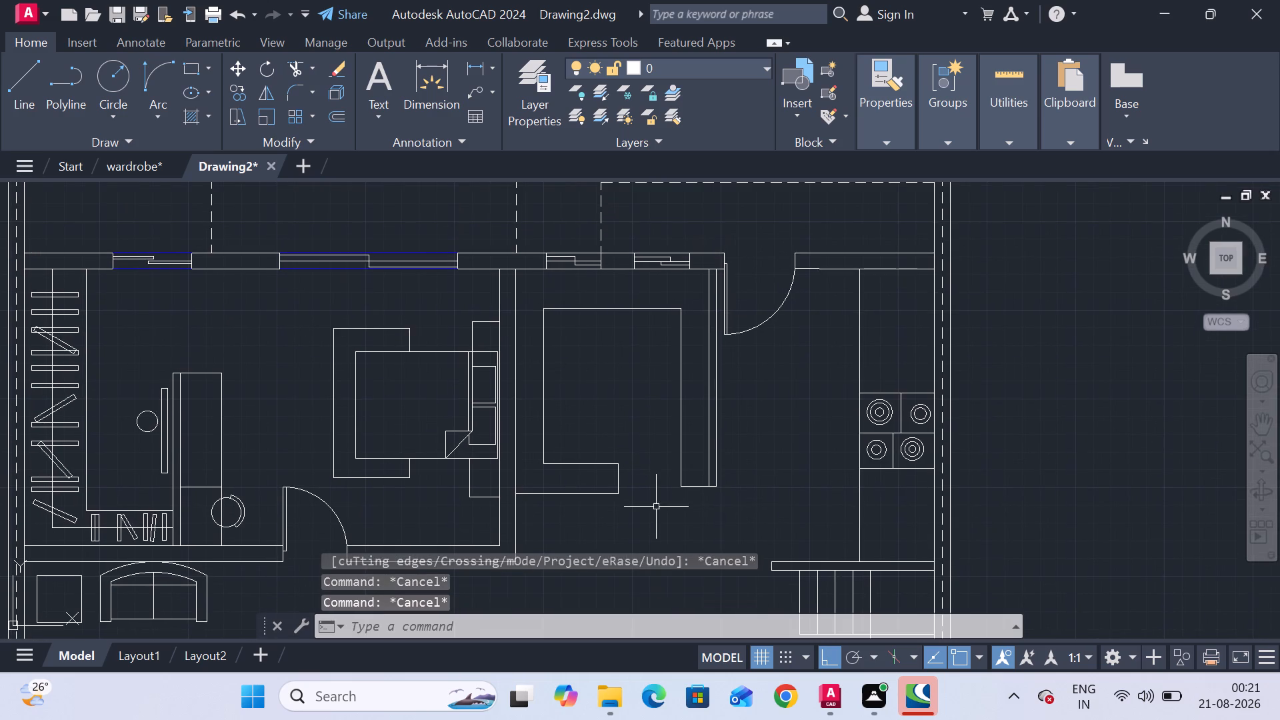
{"action": "key", "text": "Escape"}
{"action": "key", "text": "Escape"}
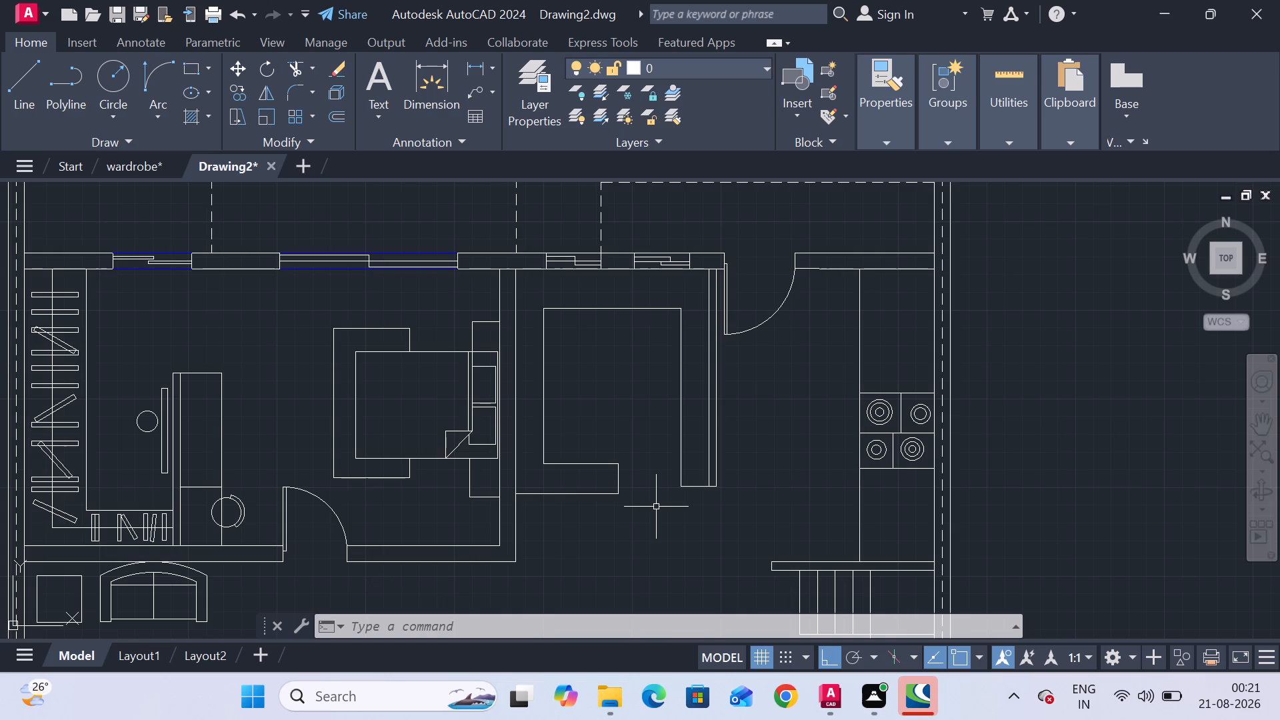
Extend the short horizontal edge of the inner outline west to meet the room's west wall.
{"action": "scroll", "coordinate": [540, 482], "scroll_direction": "up", "scroll_amount": 3}
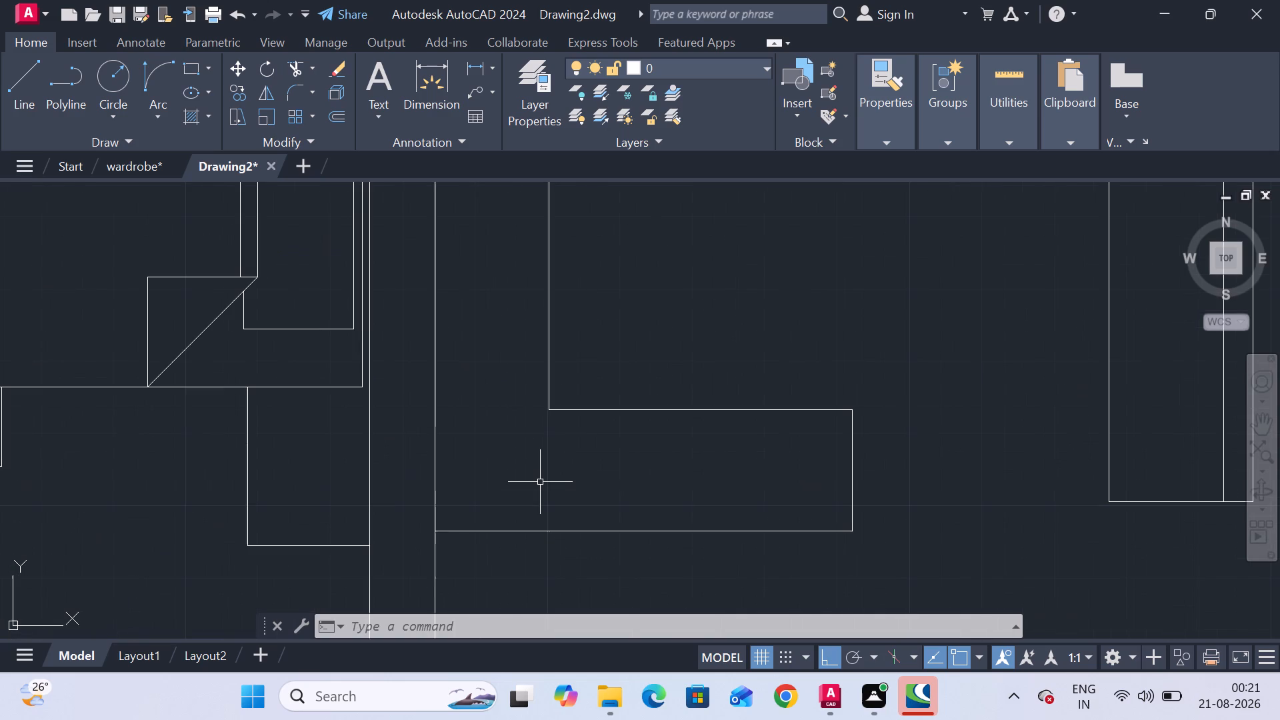
{"action": "type", "text": "ex"}
{"action": "key", "text": "Return"}
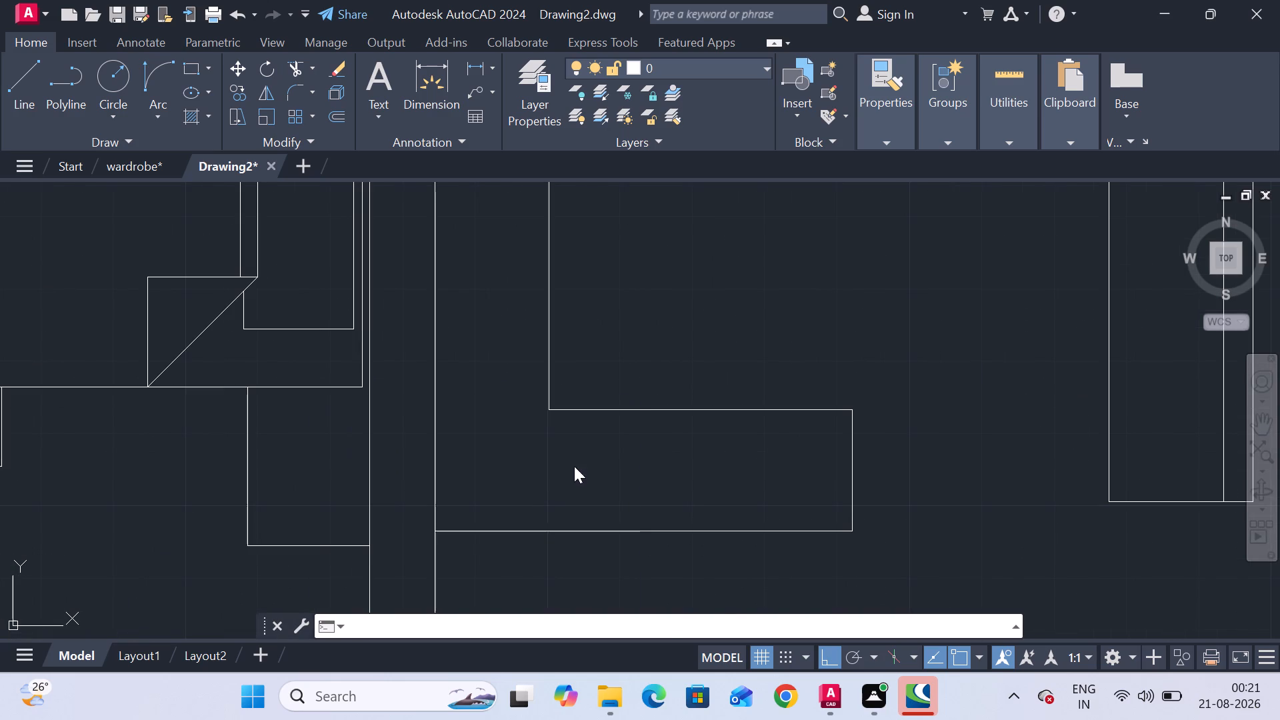
{"action": "left_click", "coordinate": [615, 409]}
{"action": "key", "text": "Escape"}
{"action": "scroll", "coordinate": [626, 408], "scroll_direction": "down", "scroll_amount": 3}
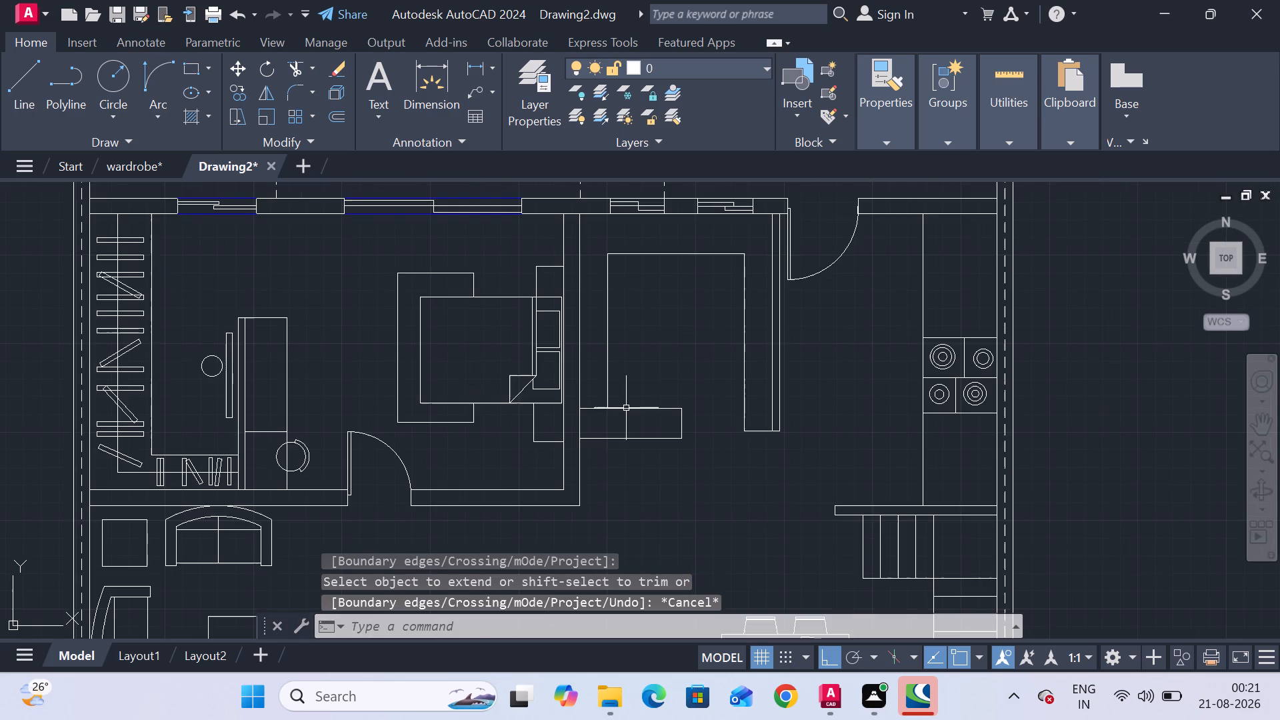
Draw a line about 8'-8" north from the north end of the door leaf at the living area's southeast corner.
{"action": "scroll", "coordinate": [626, 408], "scroll_direction": "down", "scroll_amount": 1}
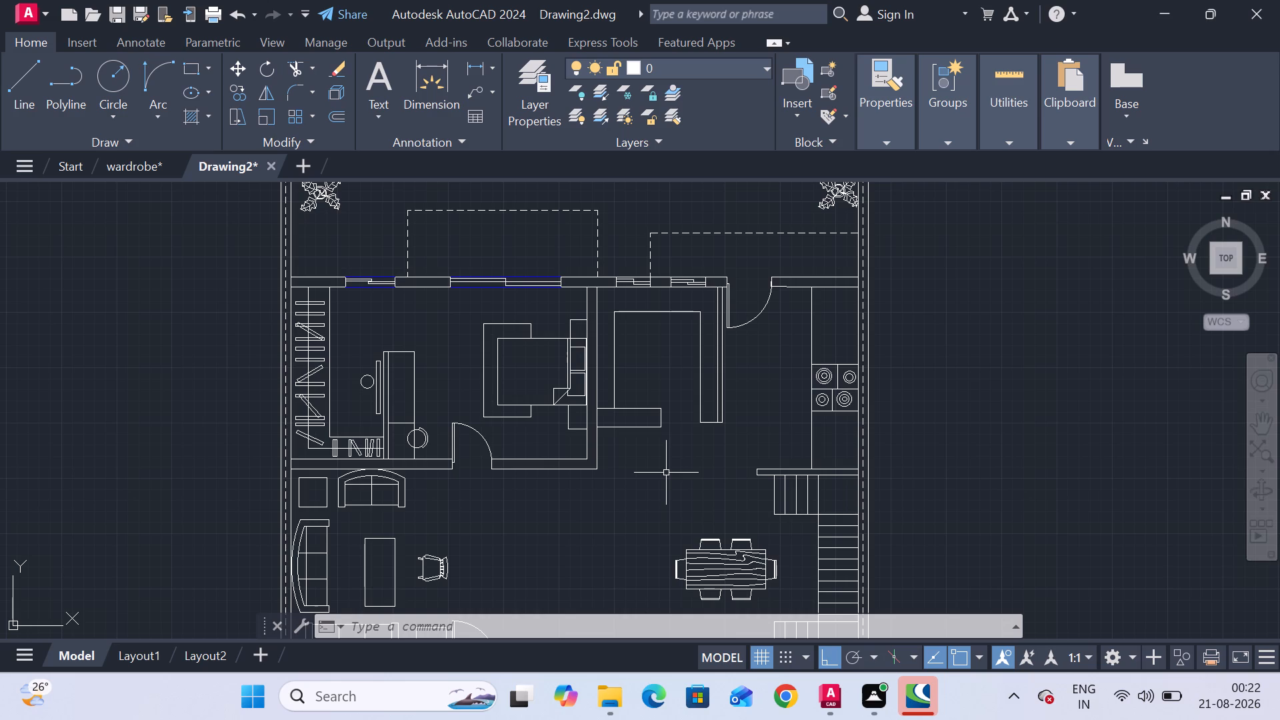
{"action": "middle_click_drag", "start_coordinate": [477, 528], "coordinate": [510, 375]}
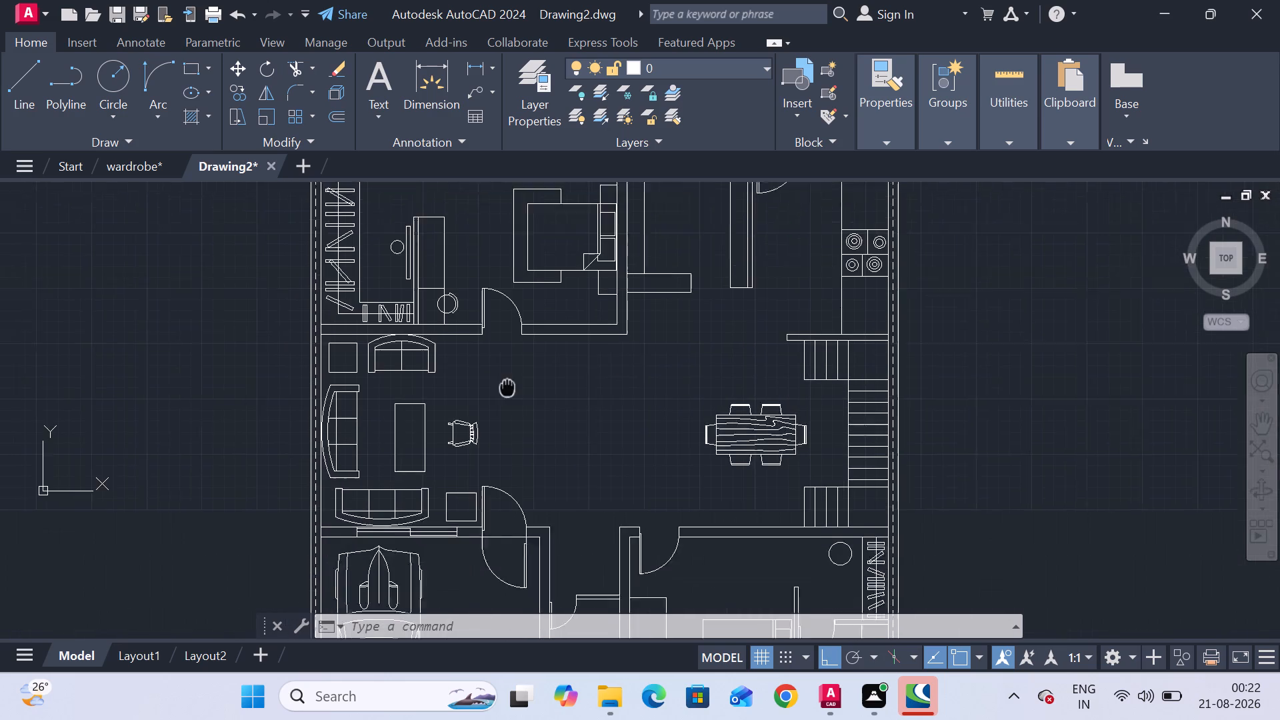
{"action": "middle_click_drag", "start_coordinate": [510, 375], "coordinate": [510, 340]}
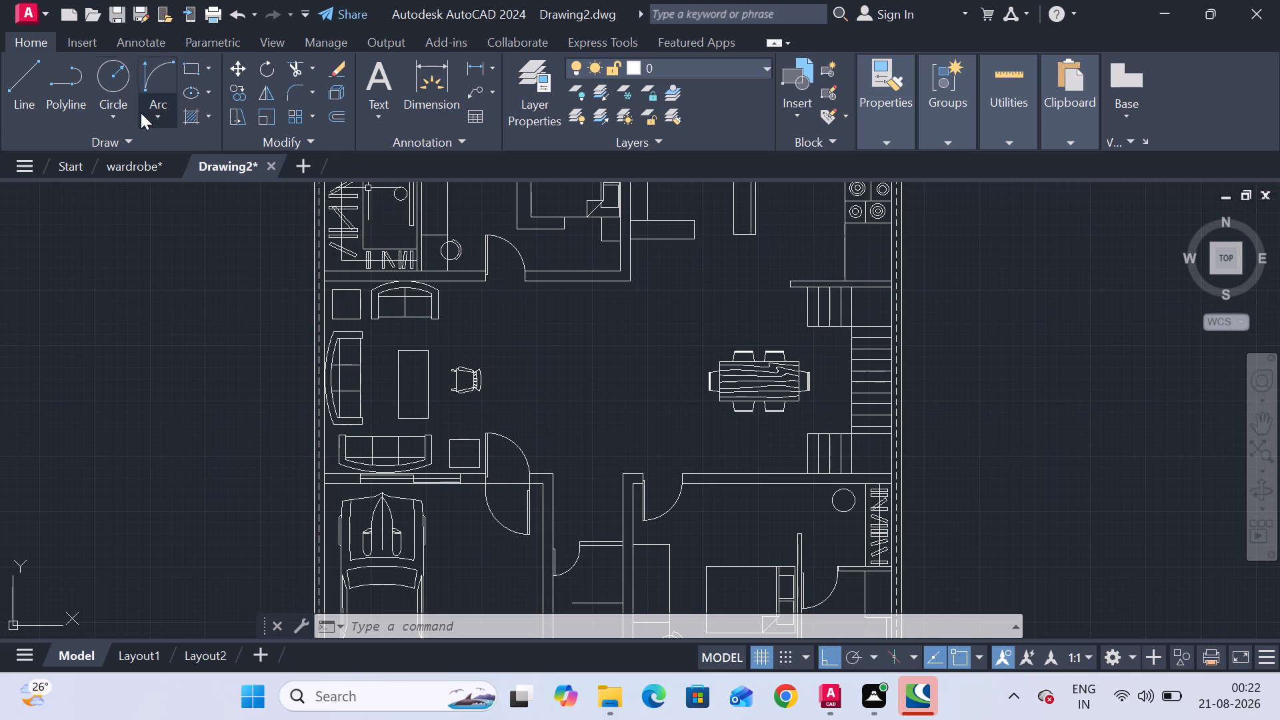
{"action": "left_click", "coordinate": [15, 89]}
{"action": "scroll", "coordinate": [488, 272], "scroll_direction": "up", "scroll_amount": 1}
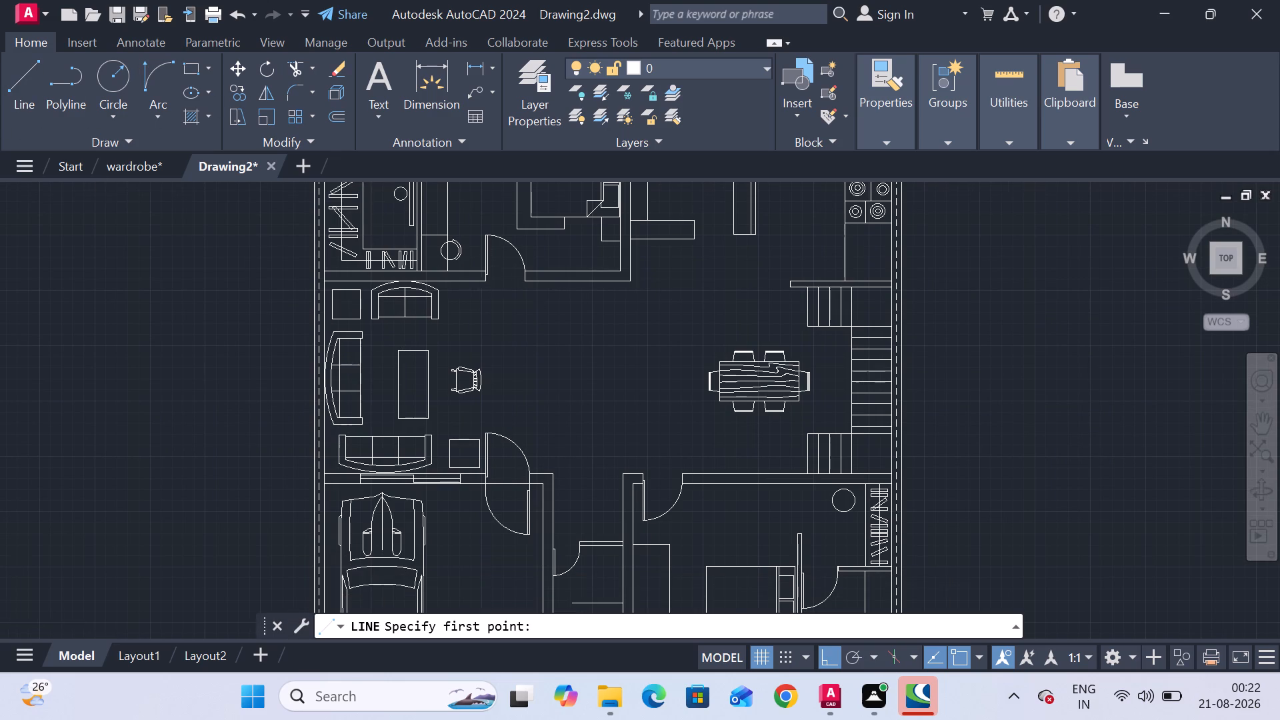
{"action": "scroll", "coordinate": [488, 272], "scroll_direction": "up", "scroll_amount": 1}
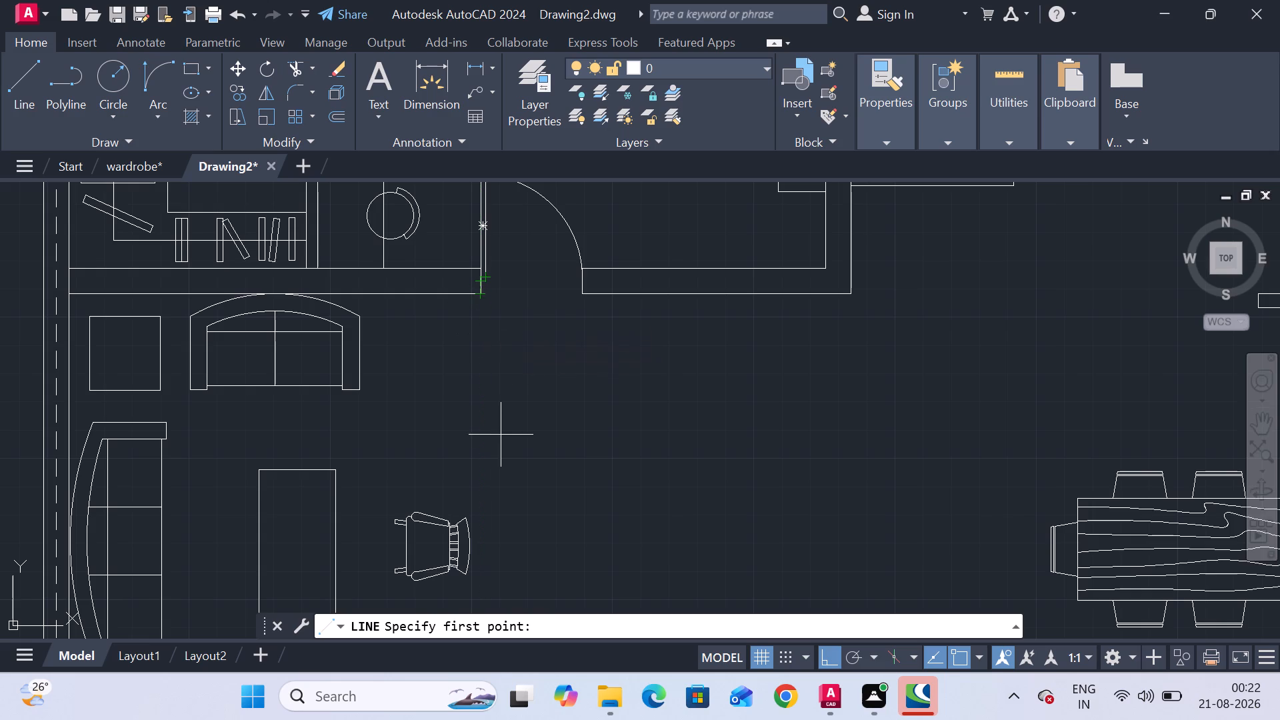
{"action": "middle_click_drag", "start_coordinate": [501, 439], "coordinate": [533, 240]}
{"action": "middle_click_drag", "start_coordinate": [510, 439], "coordinate": [515, 391]}
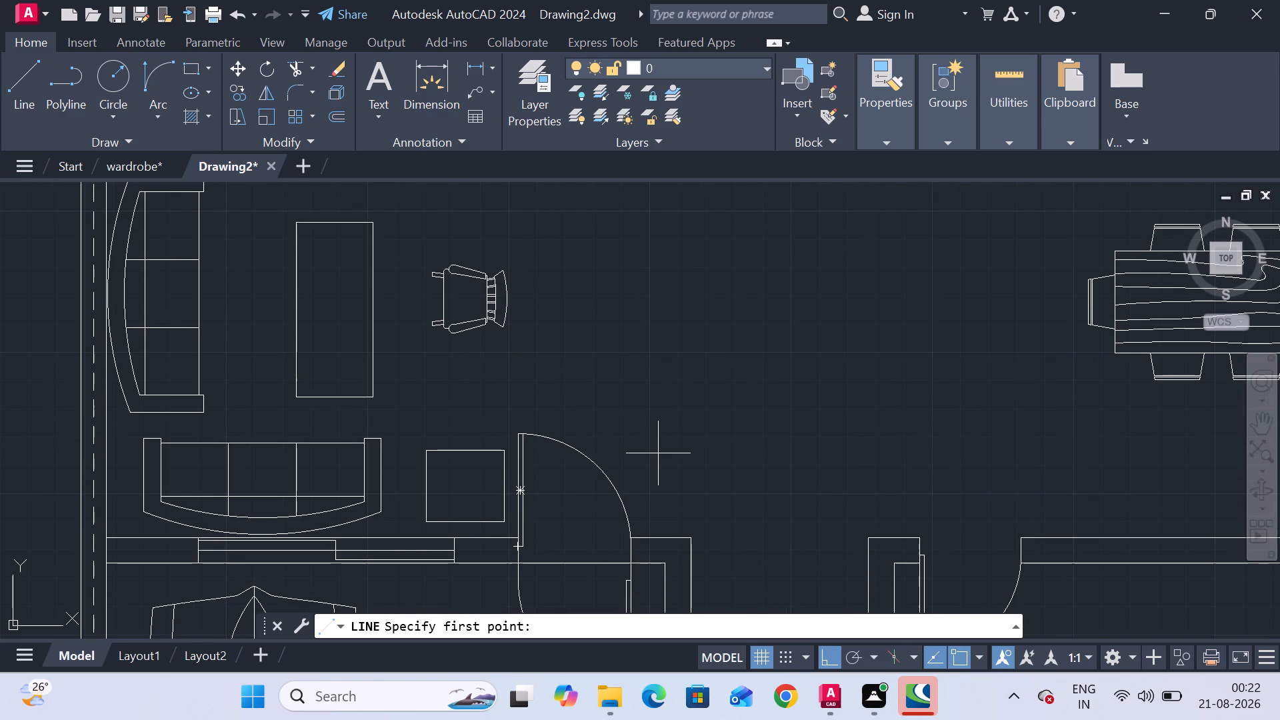
{"action": "middle_click_drag", "start_coordinate": [609, 381], "coordinate": [609, 428]}
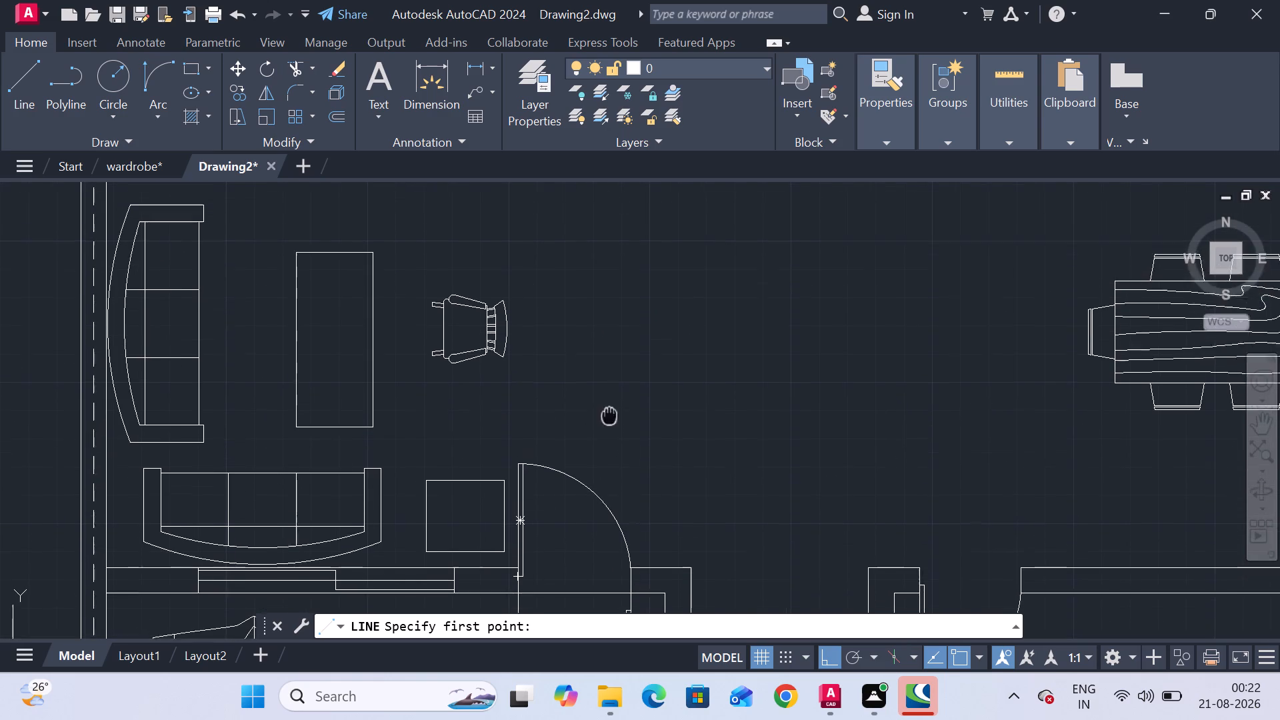
{"action": "middle_click_drag", "start_coordinate": [609, 428], "coordinate": [609, 489]}
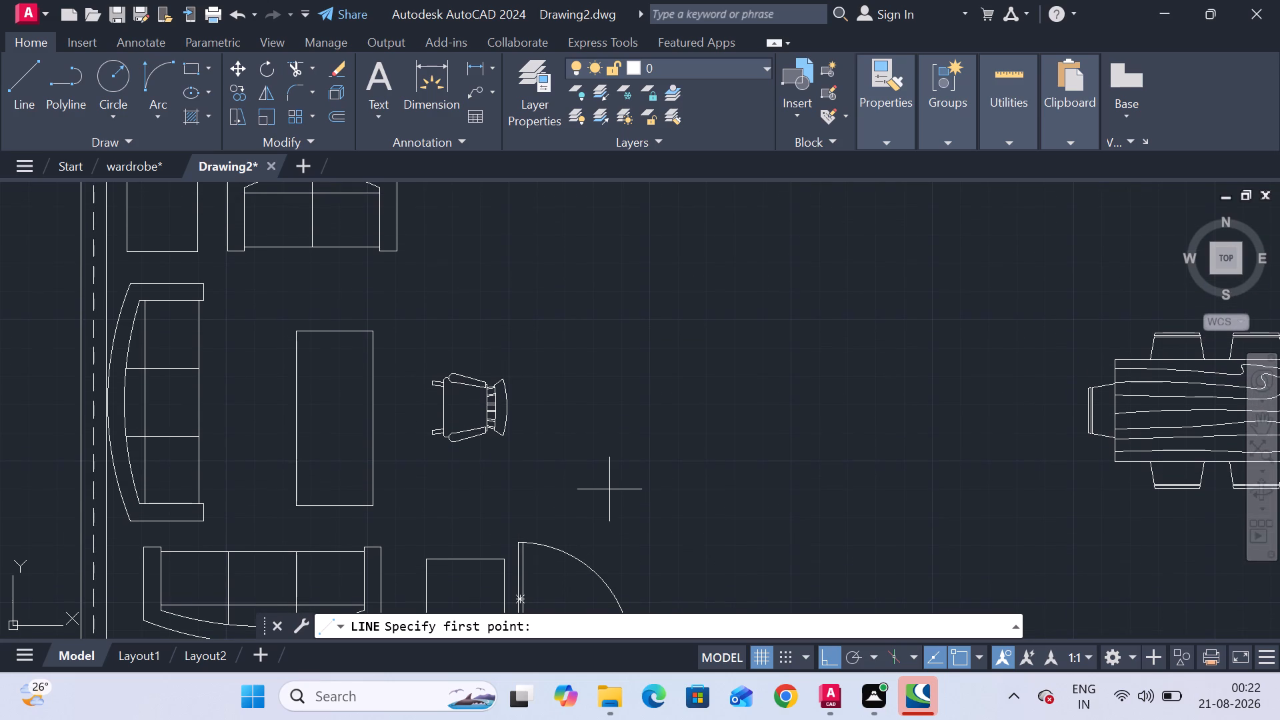
{"action": "middle_click_drag", "start_coordinate": [609, 489], "coordinate": [637, 450]}
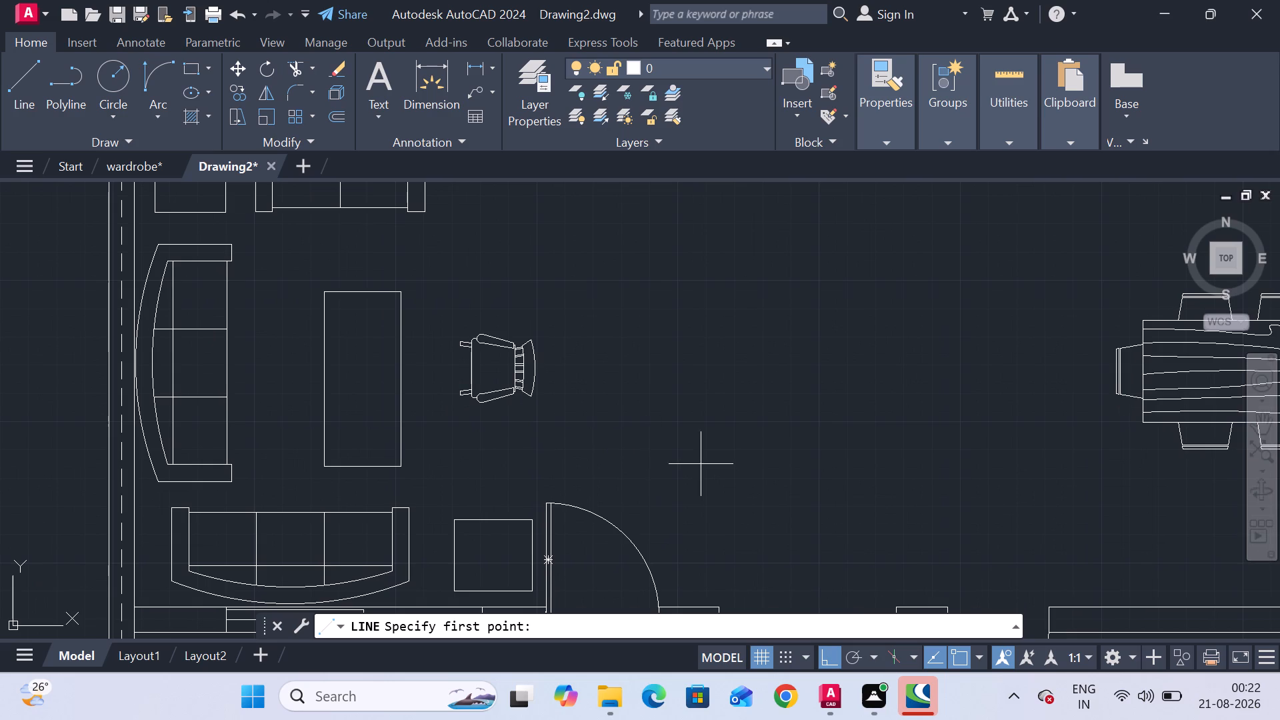
{"action": "left_click", "coordinate": [541, 501]}
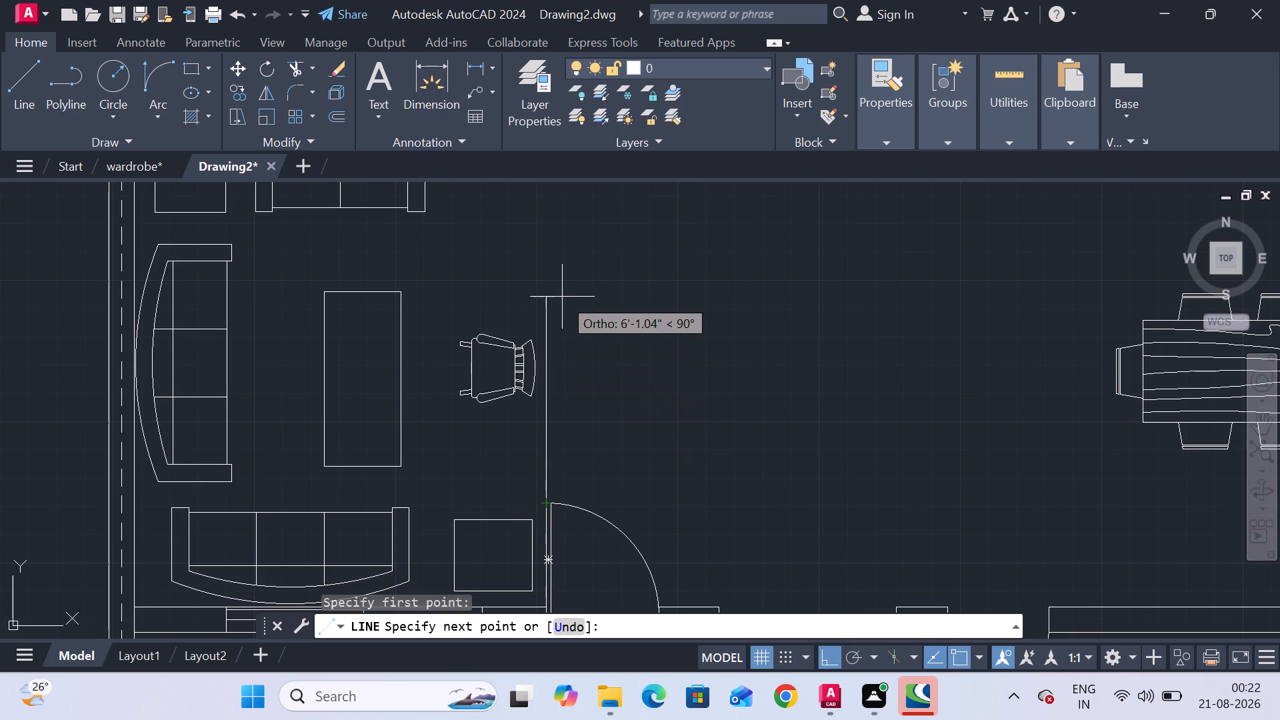
{"action": "middle_click_drag", "start_coordinate": [562, 297], "coordinate": [550, 355]}
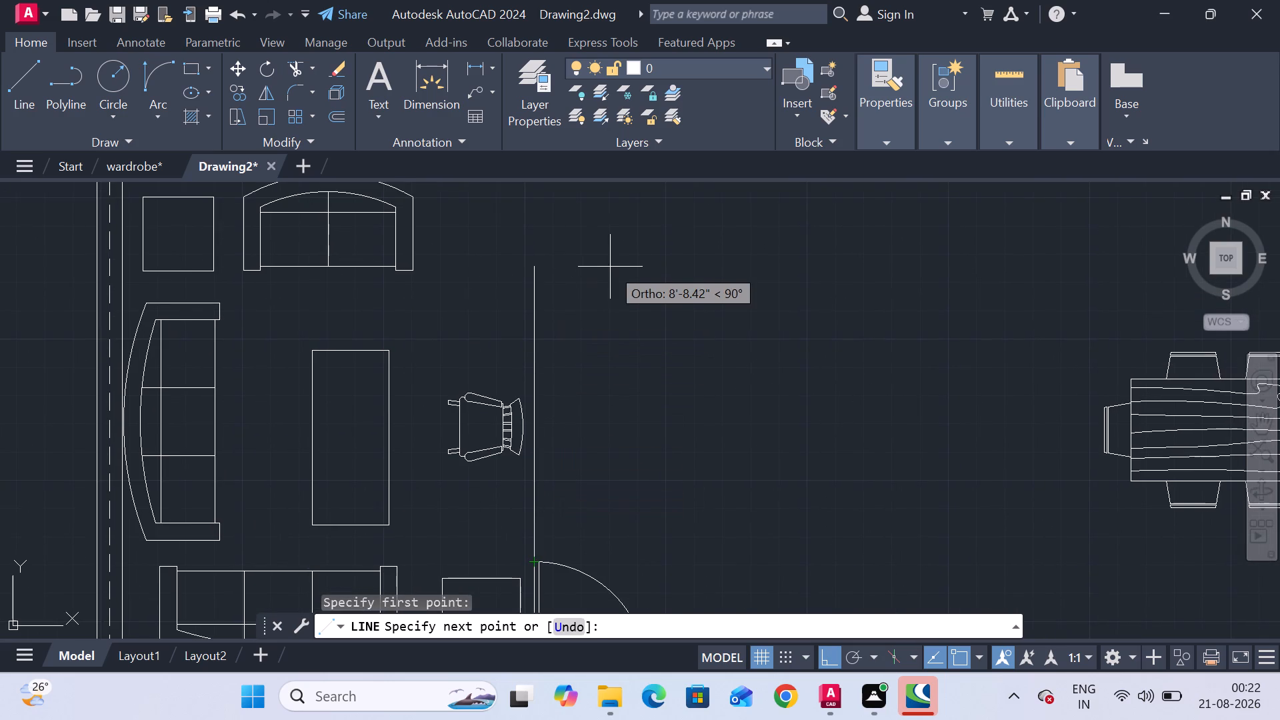
{"action": "scroll", "coordinate": [585, 271], "scroll_direction": "down", "scroll_amount": 1}
{"action": "middle_click_drag", "start_coordinate": [585, 271], "coordinate": [560, 333]}
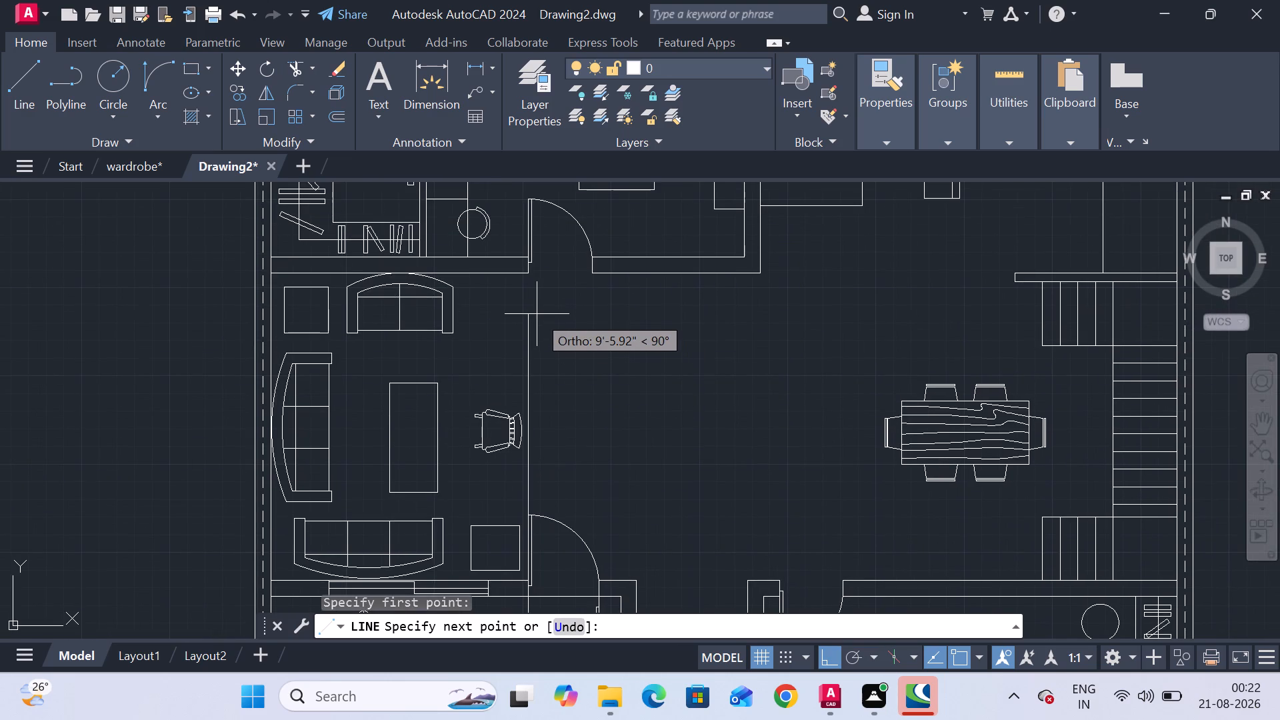
{"action": "scroll", "coordinate": [532, 322], "scroll_direction": "up", "scroll_amount": 1}
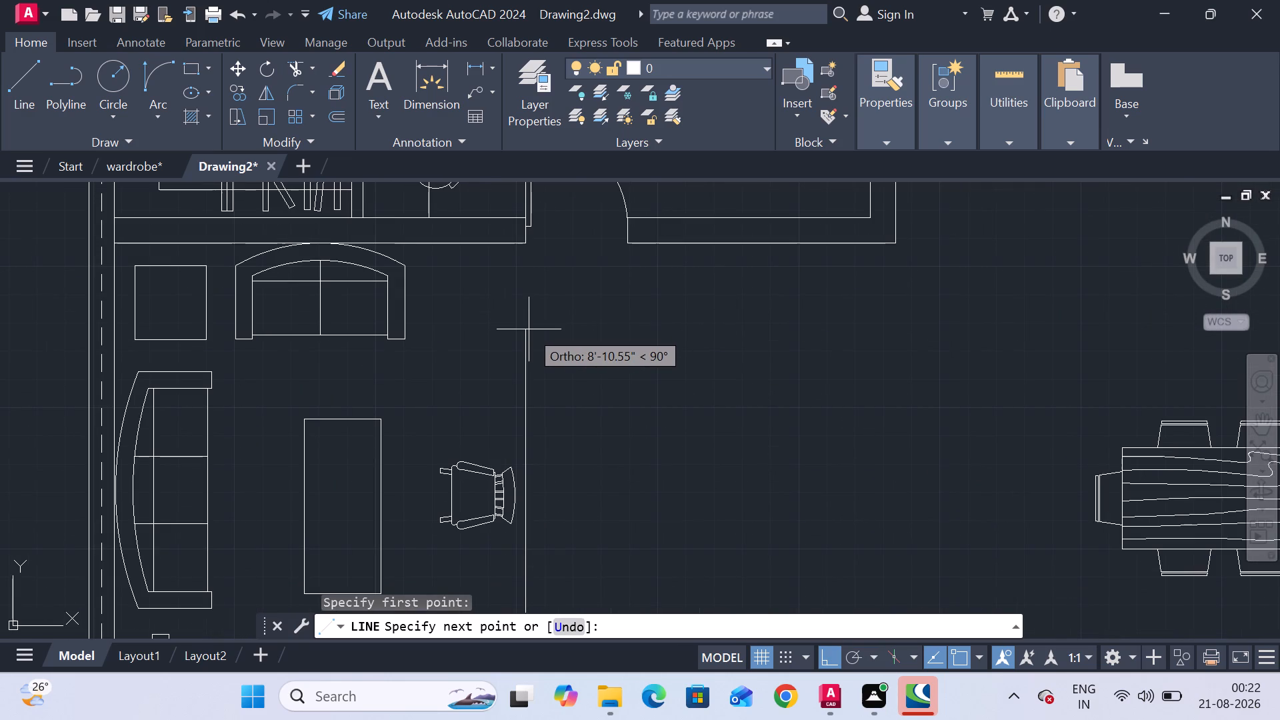
{"action": "left_click", "coordinate": [525, 336]}
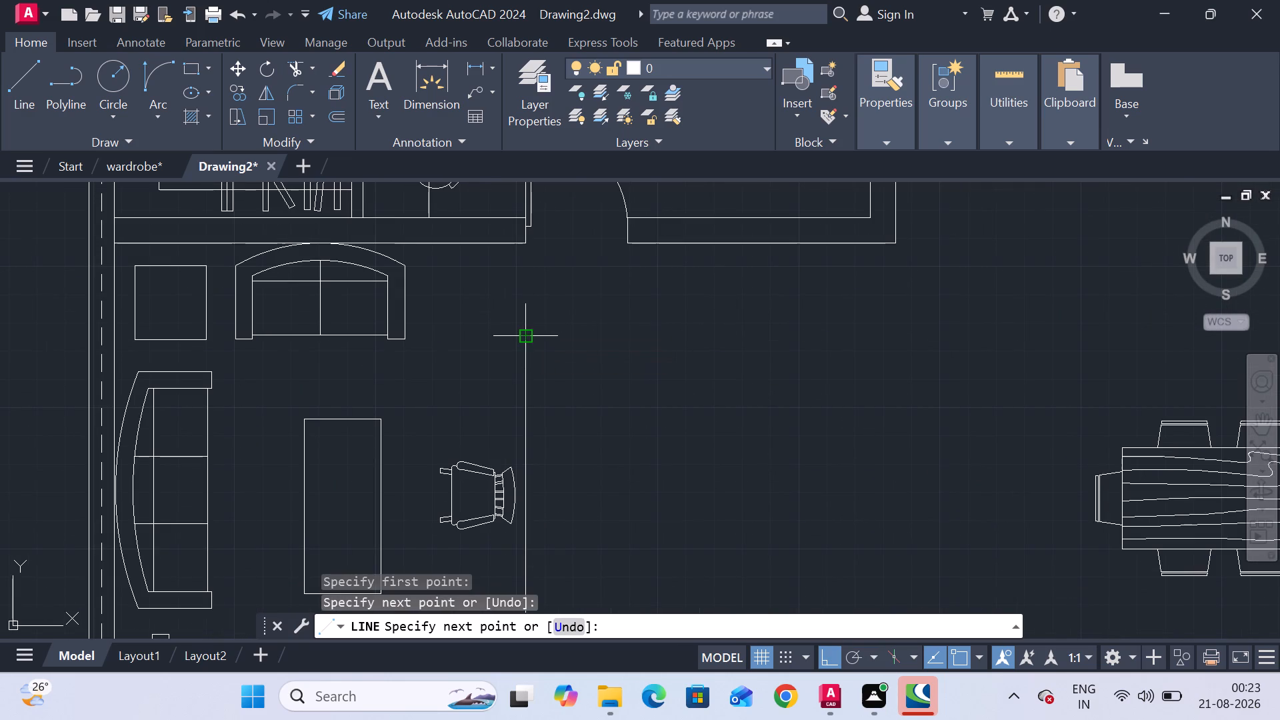
{"action": "key", "text": "Escape"}
Offset the new vertical line 4" to the east to give the living area's partition its thickness.
{"action": "scroll", "coordinate": [551, 363], "scroll_direction": "down", "scroll_amount": 2}
{"action": "middle_click_drag", "start_coordinate": [551, 363], "coordinate": [547, 301]}
{"action": "scroll", "coordinate": [533, 357], "scroll_direction": "up", "scroll_amount": 3}
{"action": "scroll", "coordinate": [569, 396], "scroll_direction": "down", "scroll_amount": 1}
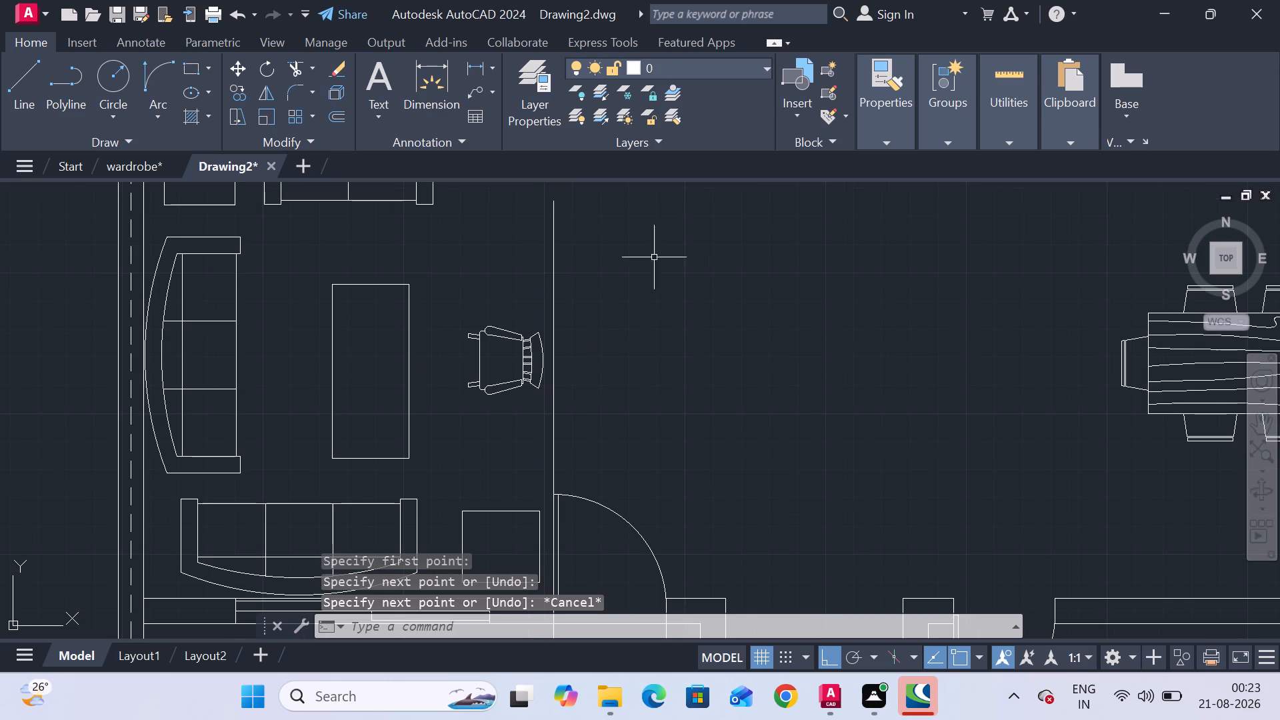
{"action": "left_click", "coordinate": [337, 125]}
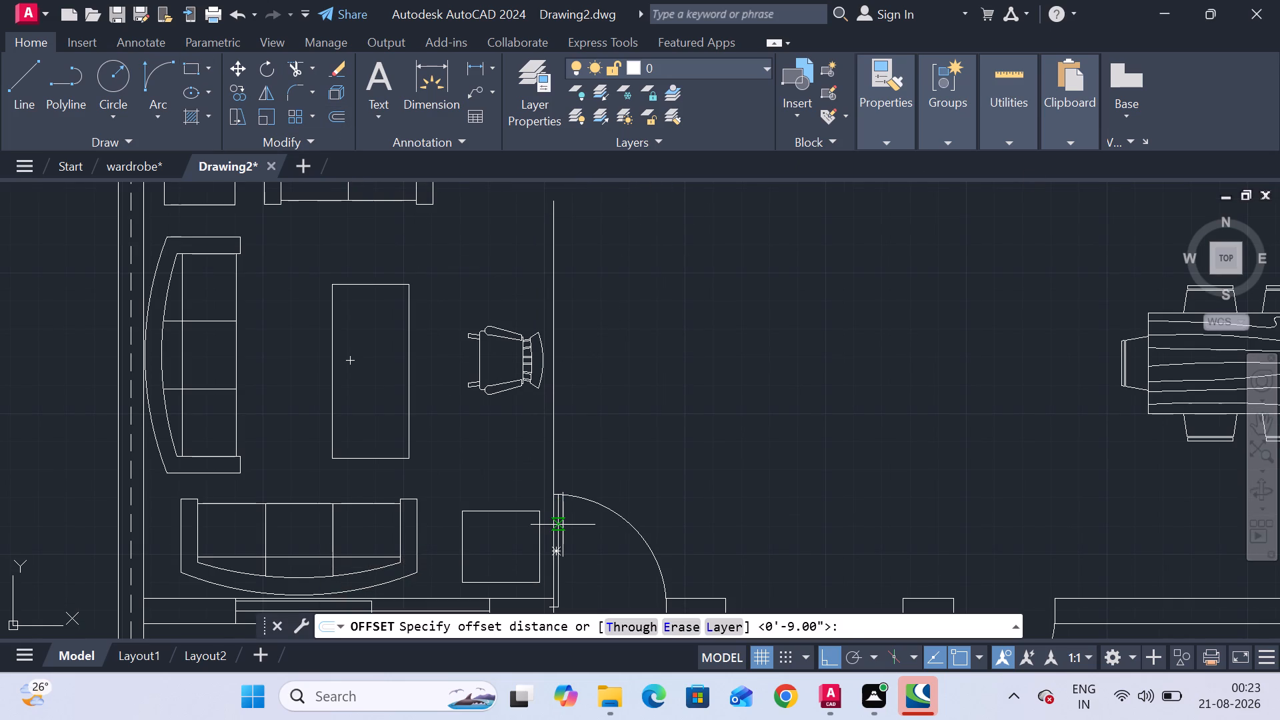
{"action": "key", "text": "4"}
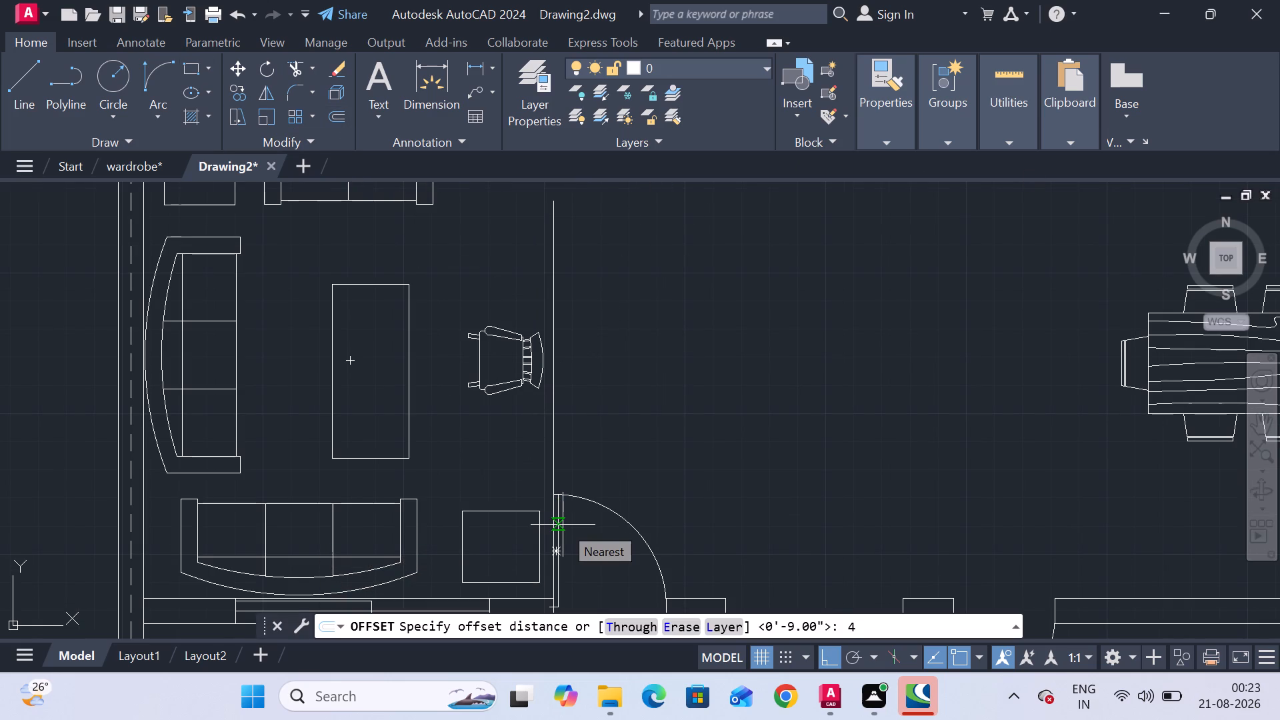
{"action": "key", "text": "shift+quotedbl"}
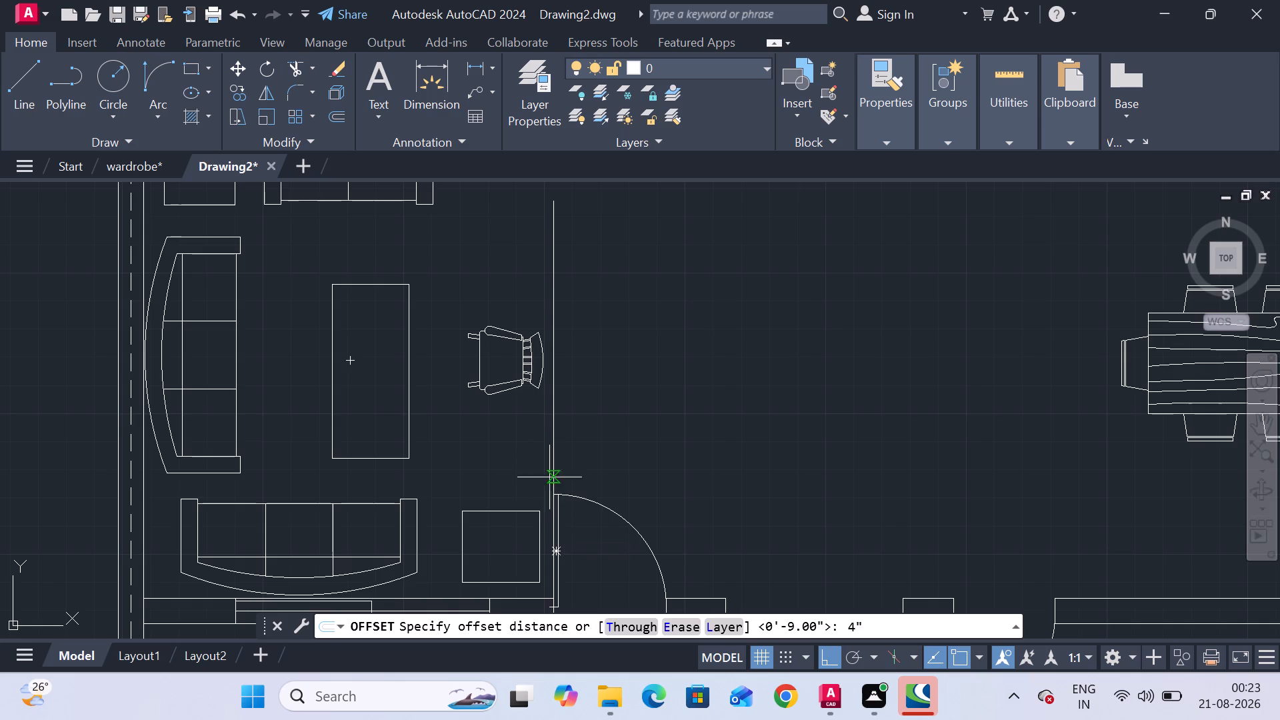
{"action": "key", "text": "Return"}
{"action": "left_click", "coordinate": [553, 433]}
{"action": "left_click", "coordinate": [578, 434]}
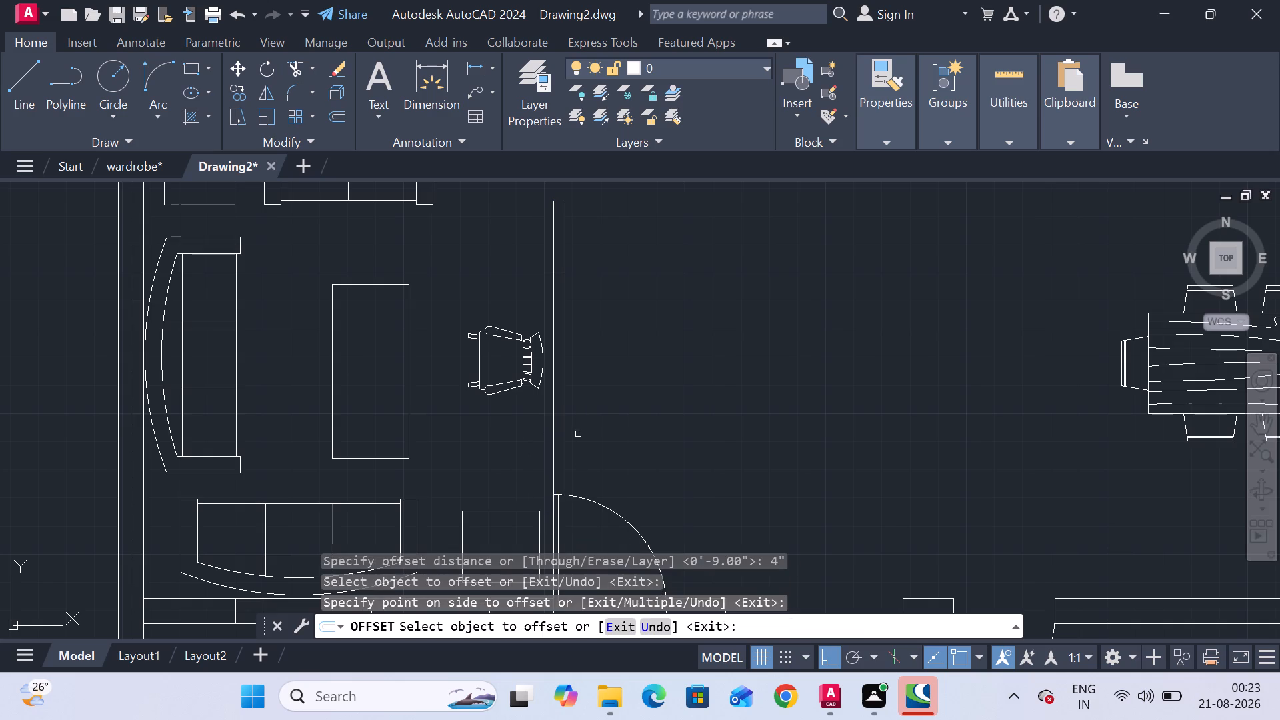
Close the north end of the partition with a short horizontal line joining its two vertical lines.
{"action": "scroll", "coordinate": [629, 424], "scroll_direction": "down", "scroll_amount": 1}
{"action": "middle_click_drag", "start_coordinate": [629, 424], "coordinate": [625, 531]}
{"action": "scroll", "coordinate": [606, 390], "scroll_direction": "up", "scroll_amount": 2}
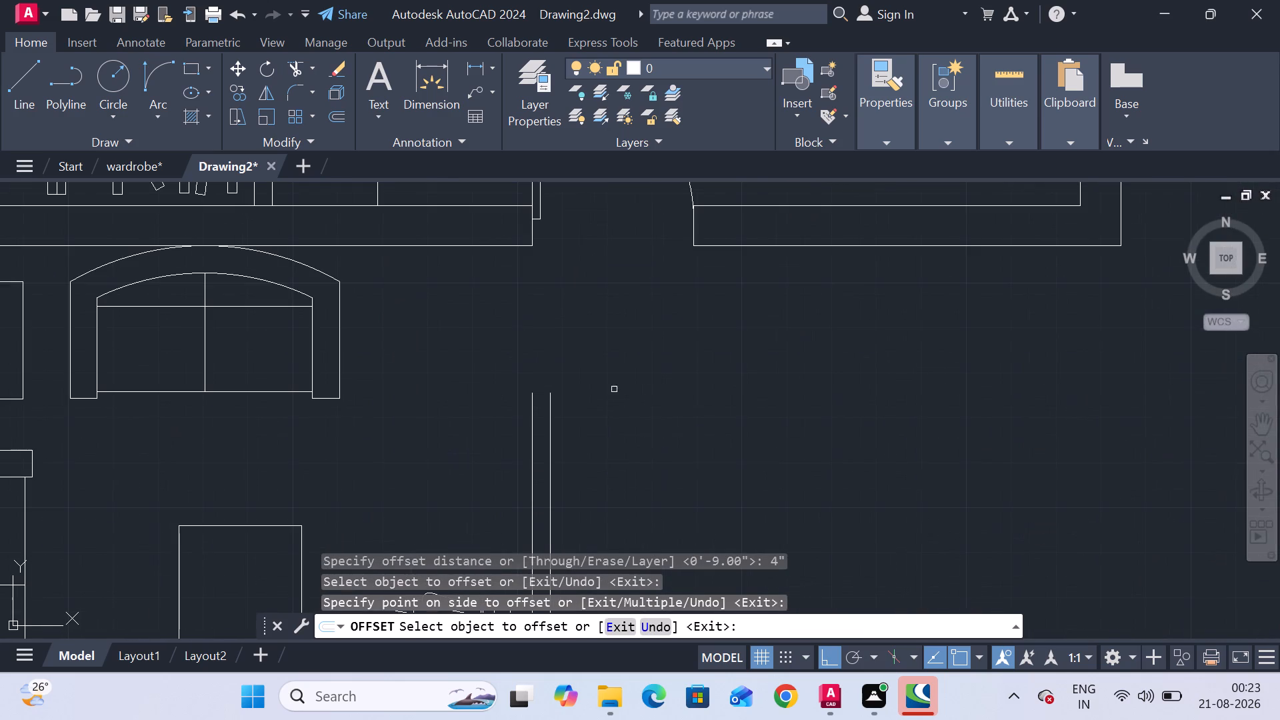
{"action": "left_click_drag", "start_coordinate": [23, 104], "coordinate": [31, 100]}
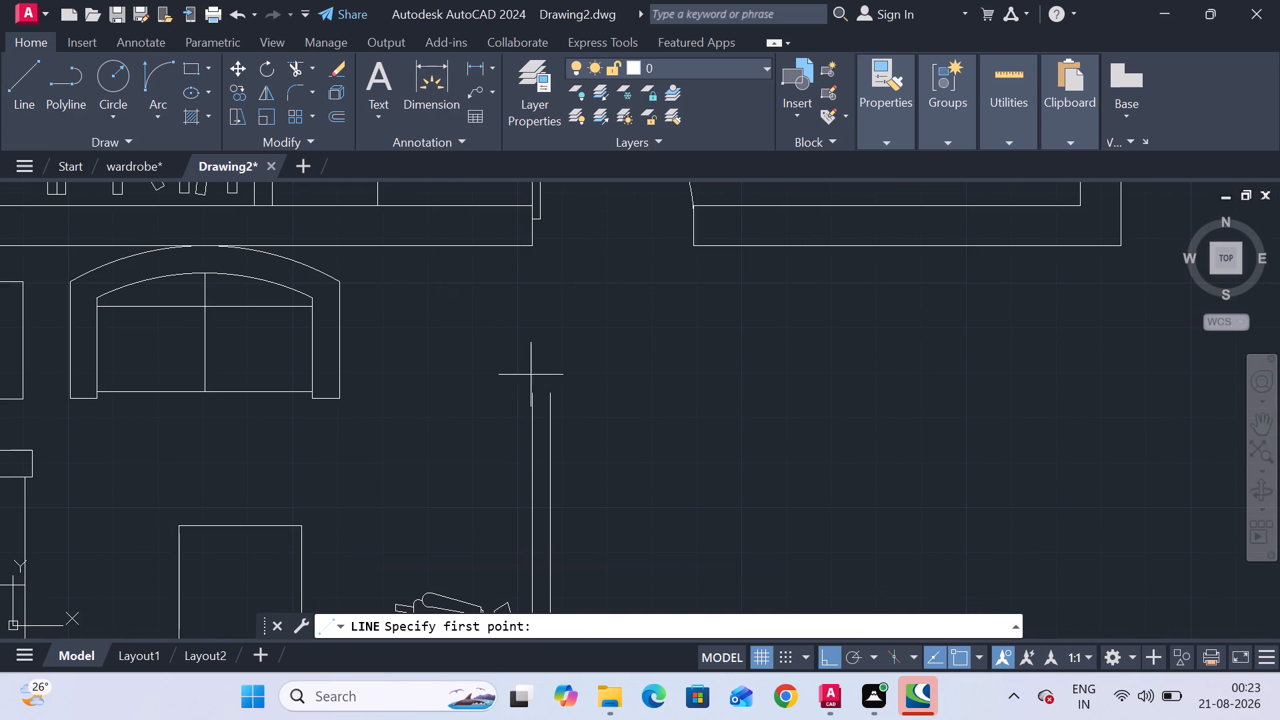
{"action": "left_click", "coordinate": [533, 391]}
{"action": "left_click", "coordinate": [545, 391]}
{"action": "key", "text": "Escape"}
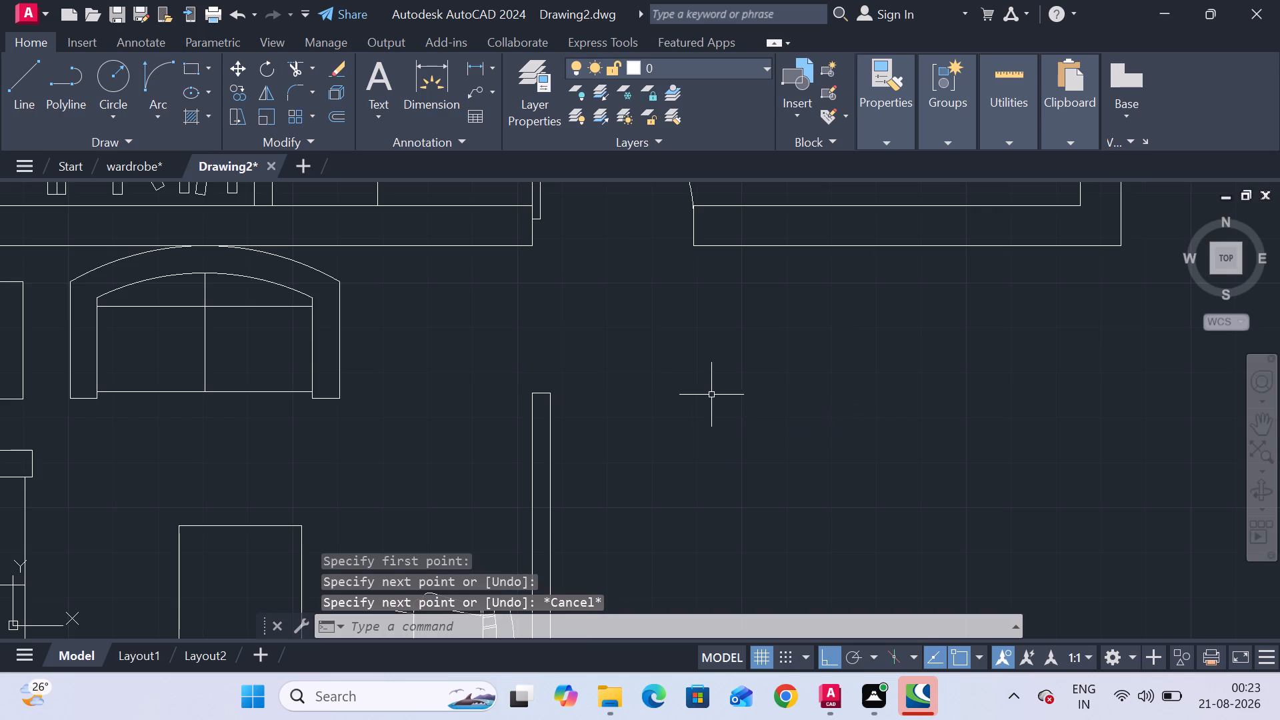
Delete the chair, the two-seat sofa, the northwest square side table and the west-wall sofa from the living area.
{"action": "scroll", "coordinate": [645, 405], "scroll_direction": "down", "scroll_amount": 2}
{"action": "middle_click_drag", "start_coordinate": [641, 405], "coordinate": [771, 297]}
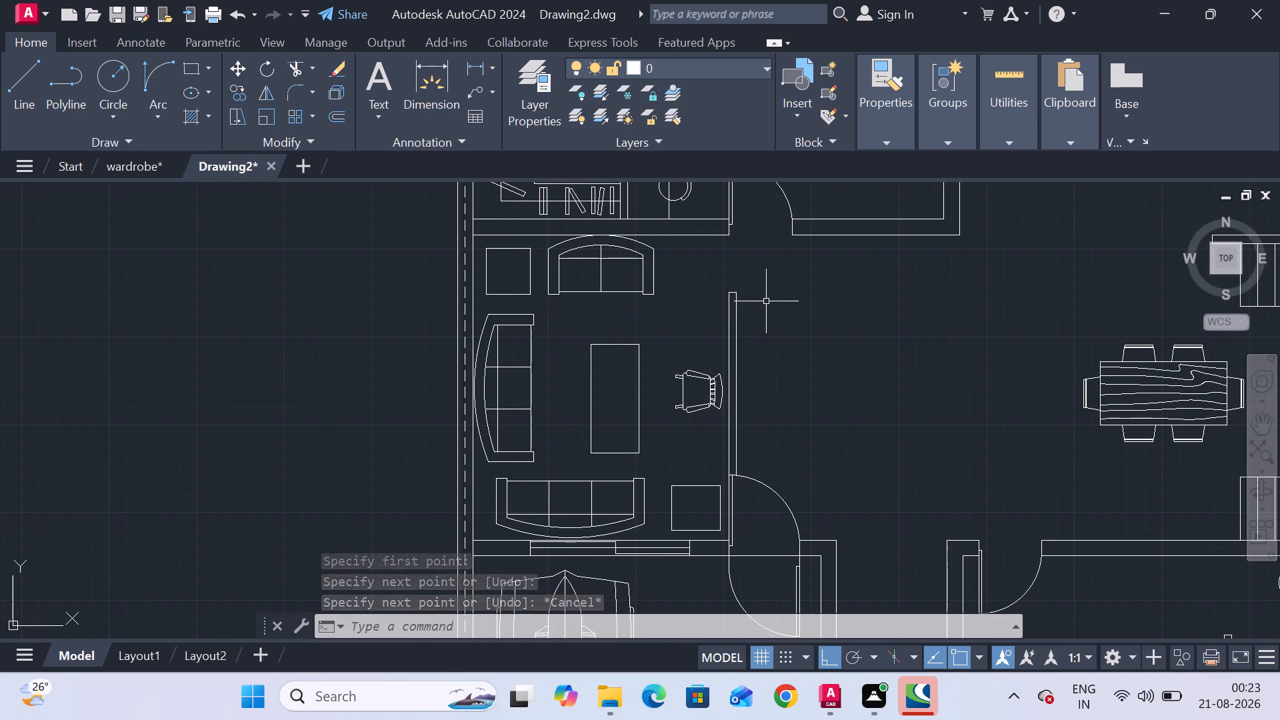
{"action": "left_click", "coordinate": [693, 380]}
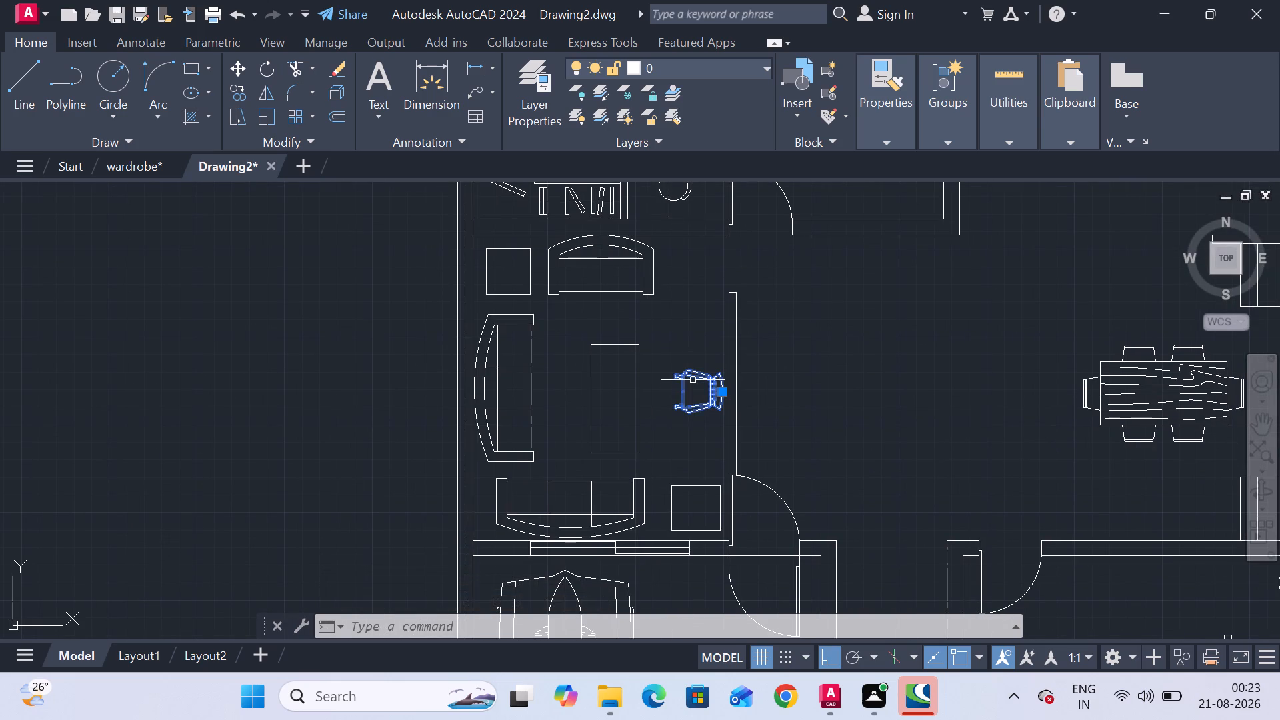
{"action": "key", "text": "Delete"}
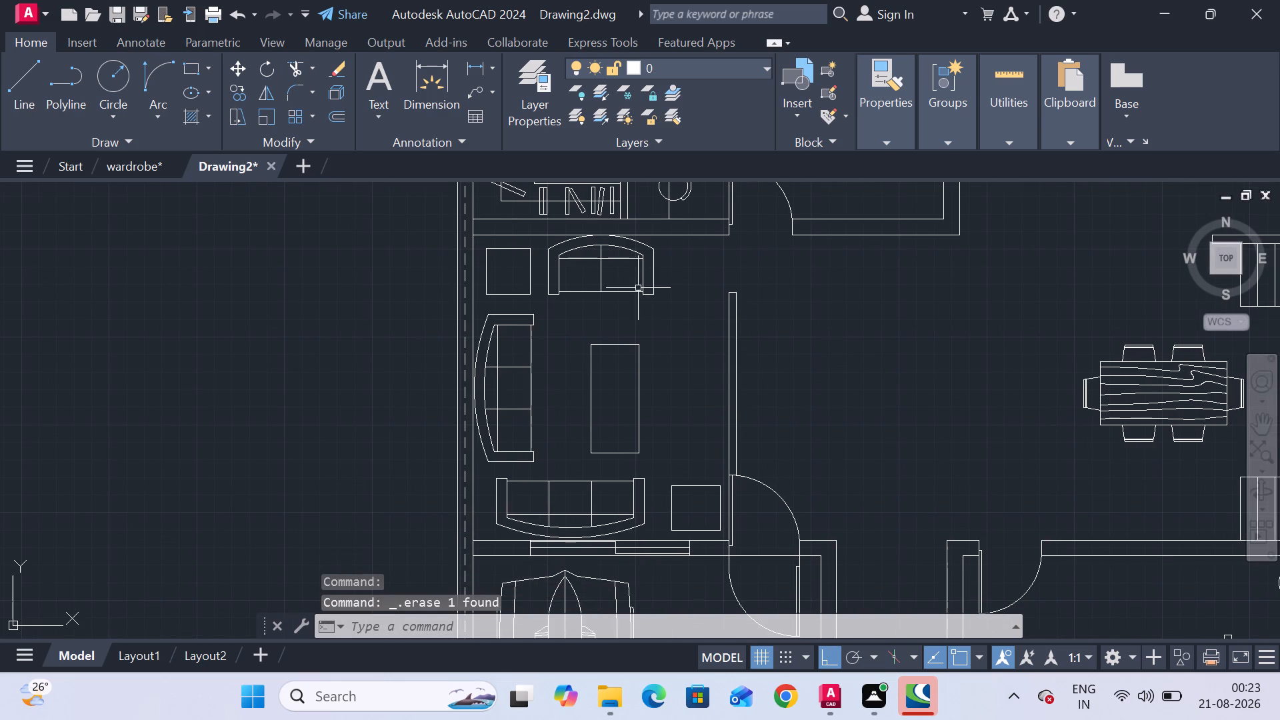
{"action": "left_click", "coordinate": [642, 275]}
{"action": "key", "text": "Delete"}
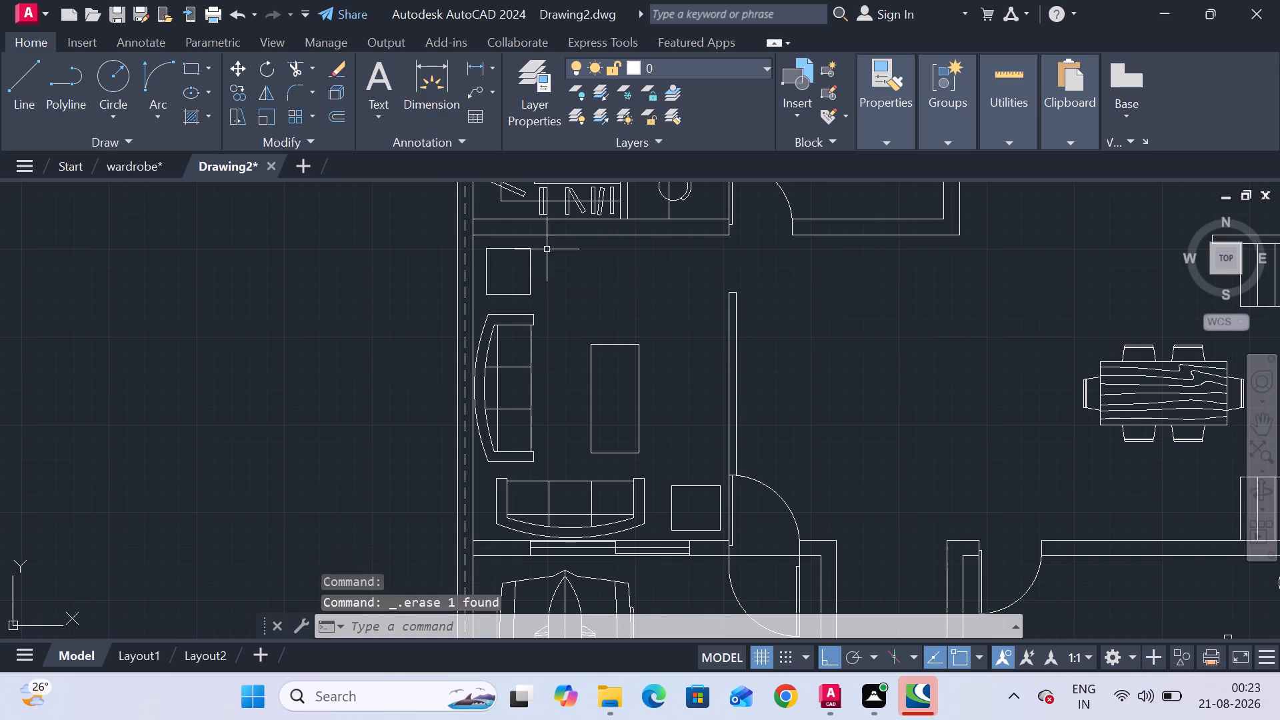
{"action": "left_click", "coordinate": [530, 255]}
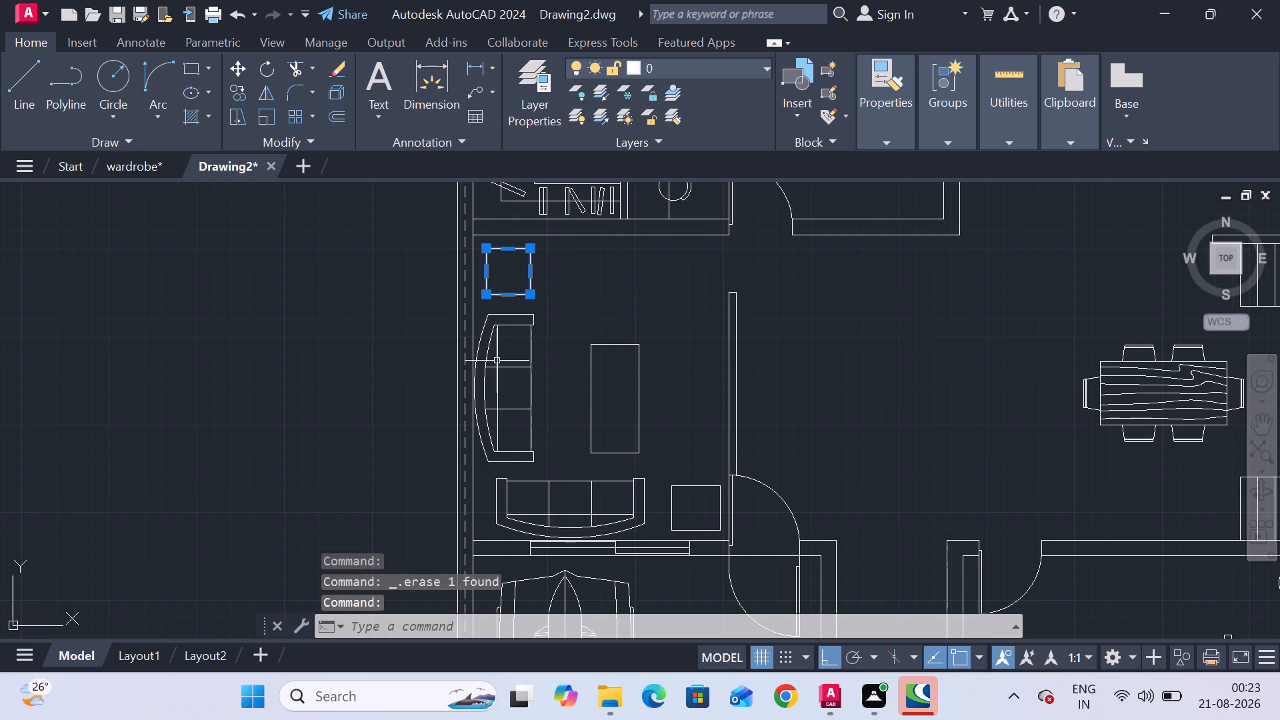
{"action": "key", "text": "Delete"}
{"action": "left_click", "coordinate": [517, 369]}
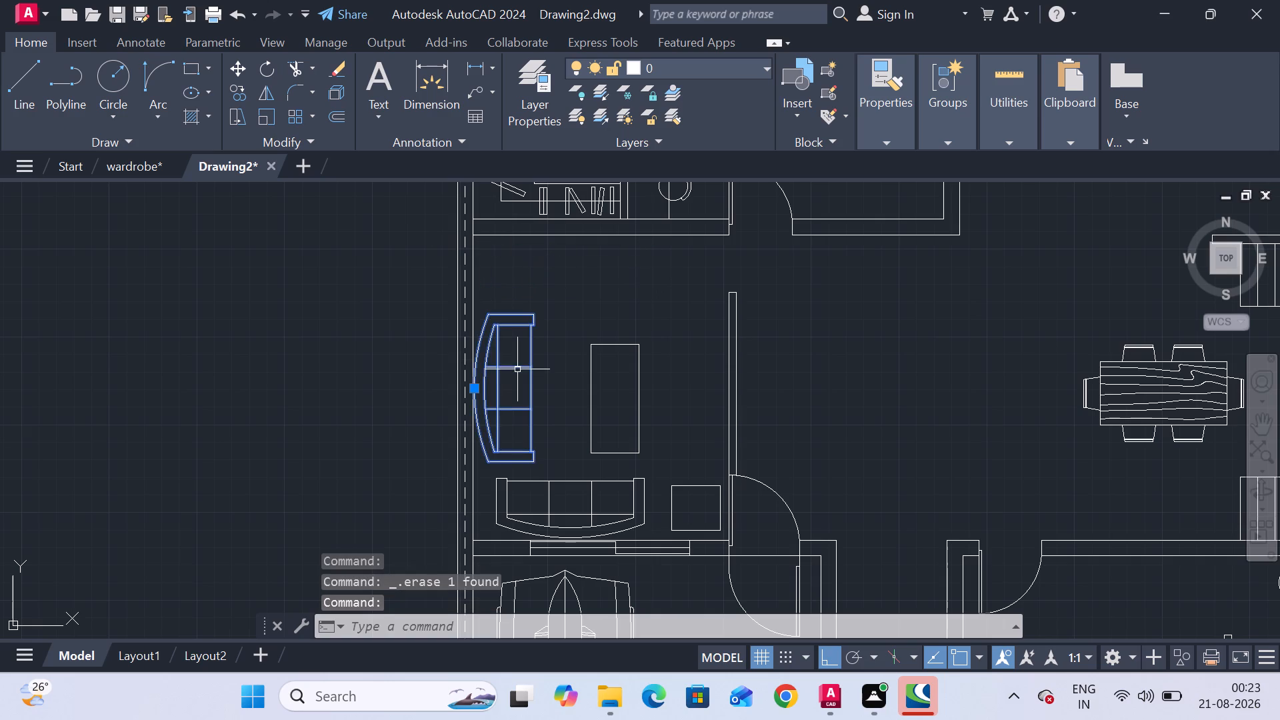
{"action": "key", "text": "Delete"}
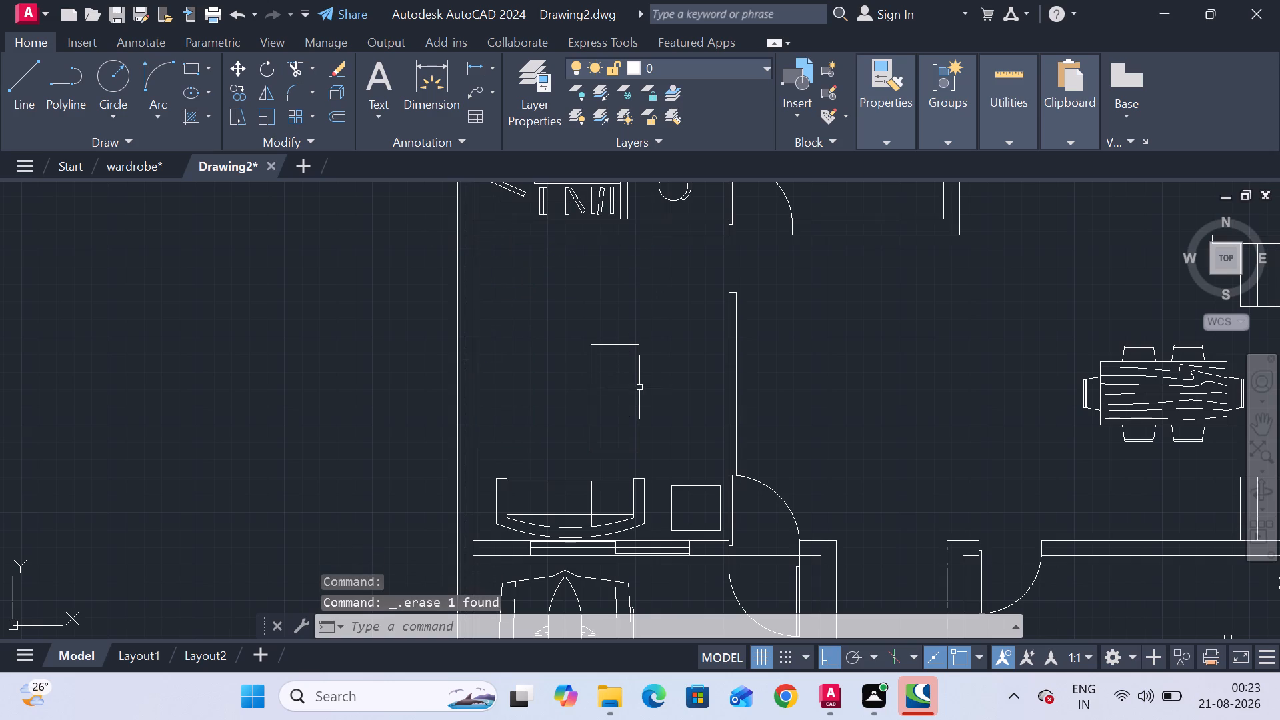
Delete the rectangular coffee table, the southeast square side table and the south-wall three-seat sofa from the living area.
{"action": "left_click", "coordinate": [641, 388]}
{"action": "key", "text": "Delete"}
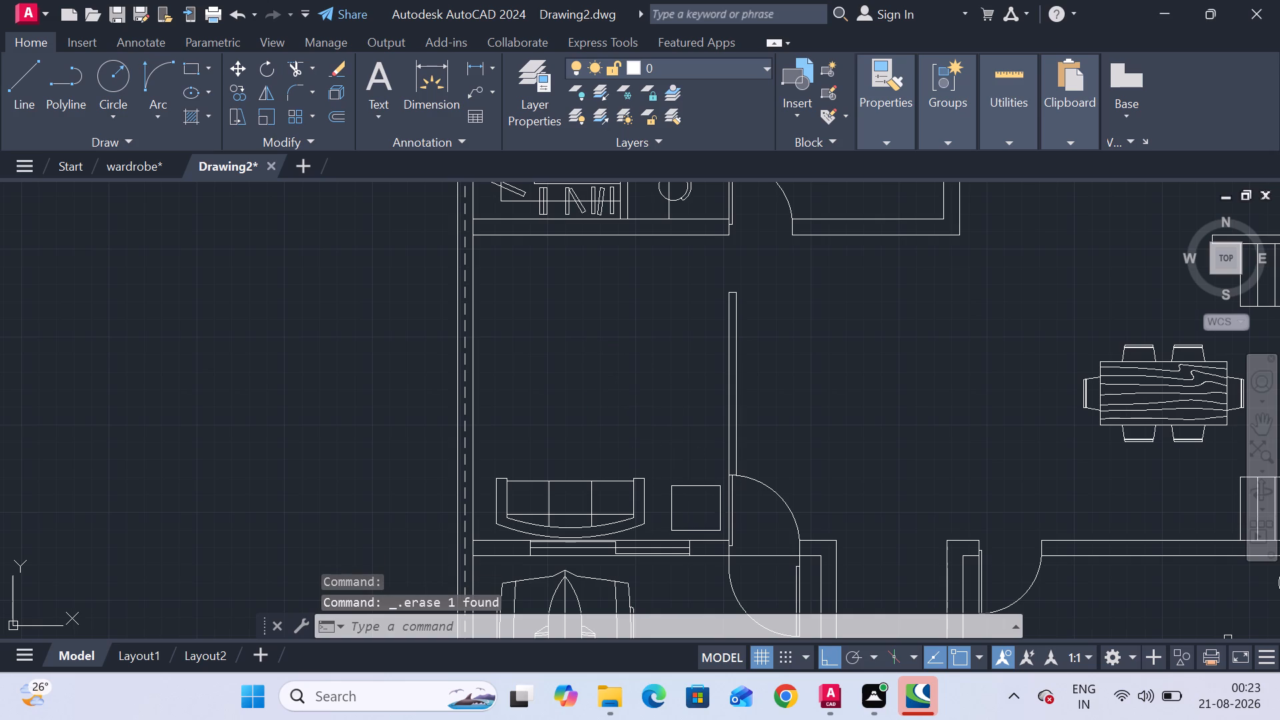
{"action": "left_click", "coordinate": [684, 484]}
{"action": "key", "text": "Delete"}
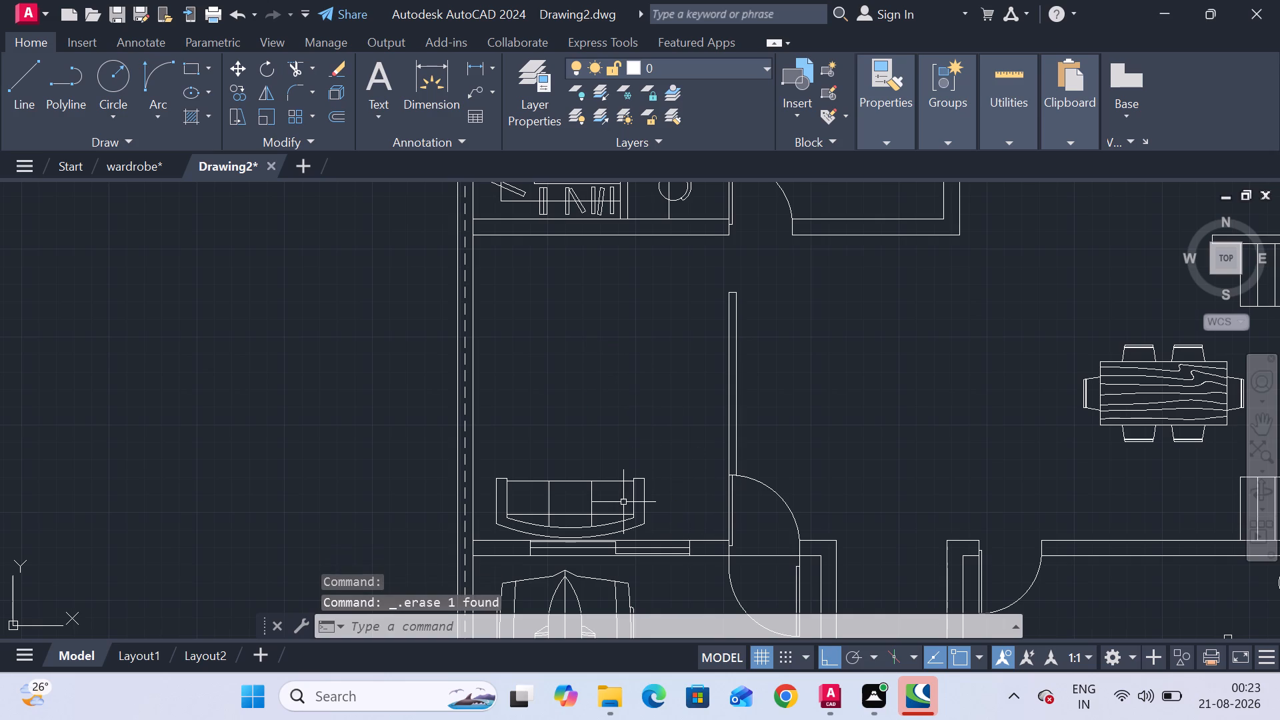
{"action": "left_click", "coordinate": [619, 505]}
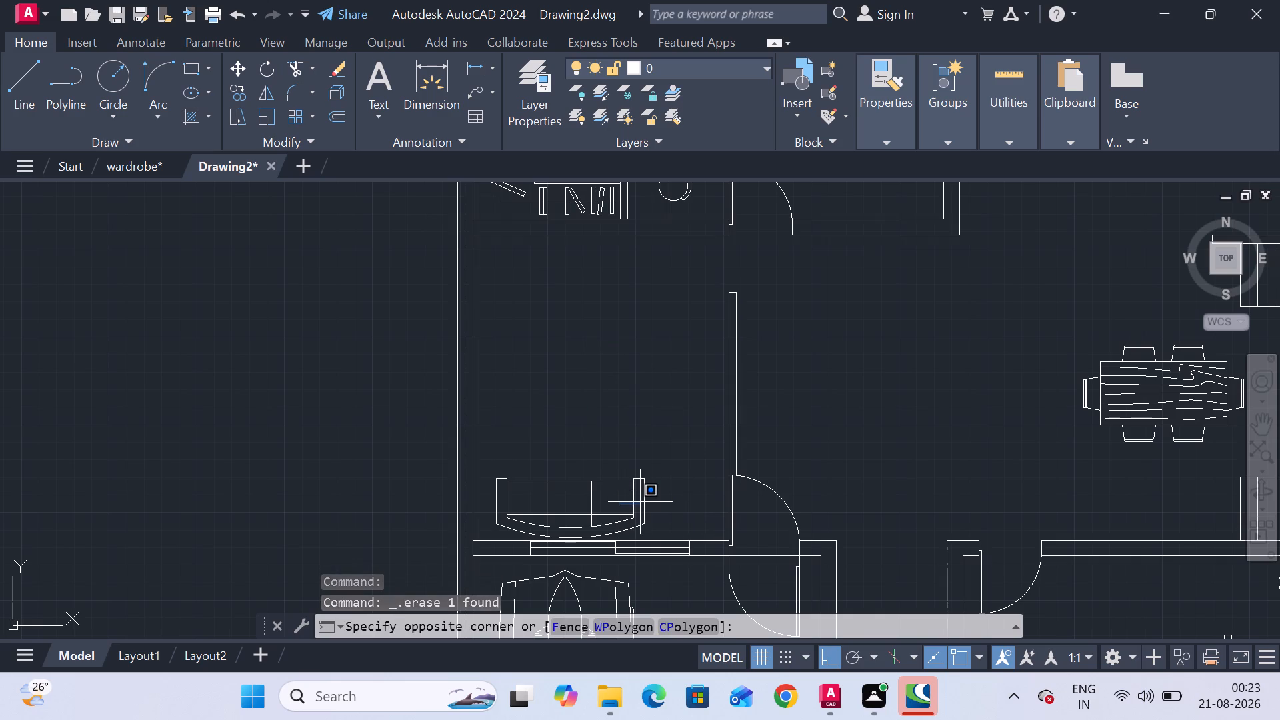
{"action": "left_click", "coordinate": [643, 499]}
{"action": "left_click", "coordinate": [646, 491]}
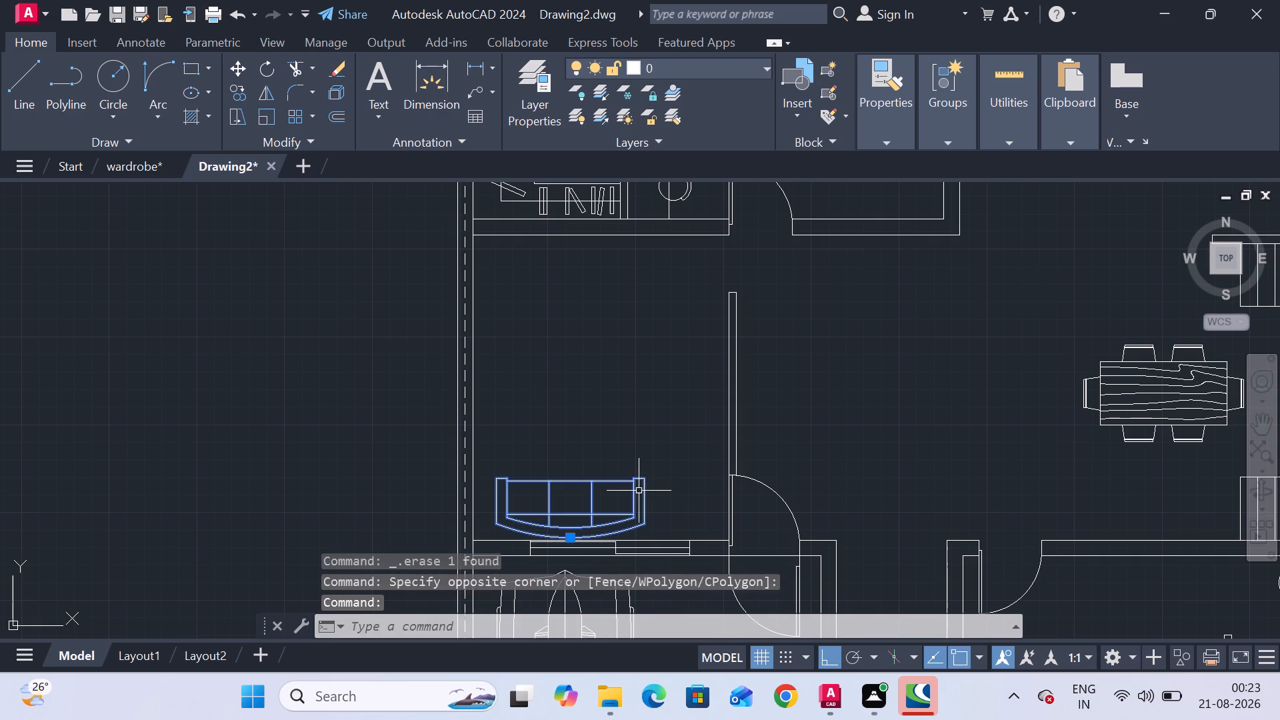
{"action": "key", "text": "Delete"}
{"action": "scroll", "coordinate": [667, 470], "scroll_direction": "down", "scroll_amount": 1}
{"action": "middle_click_drag", "start_coordinate": [665, 470], "coordinate": [619, 496]}
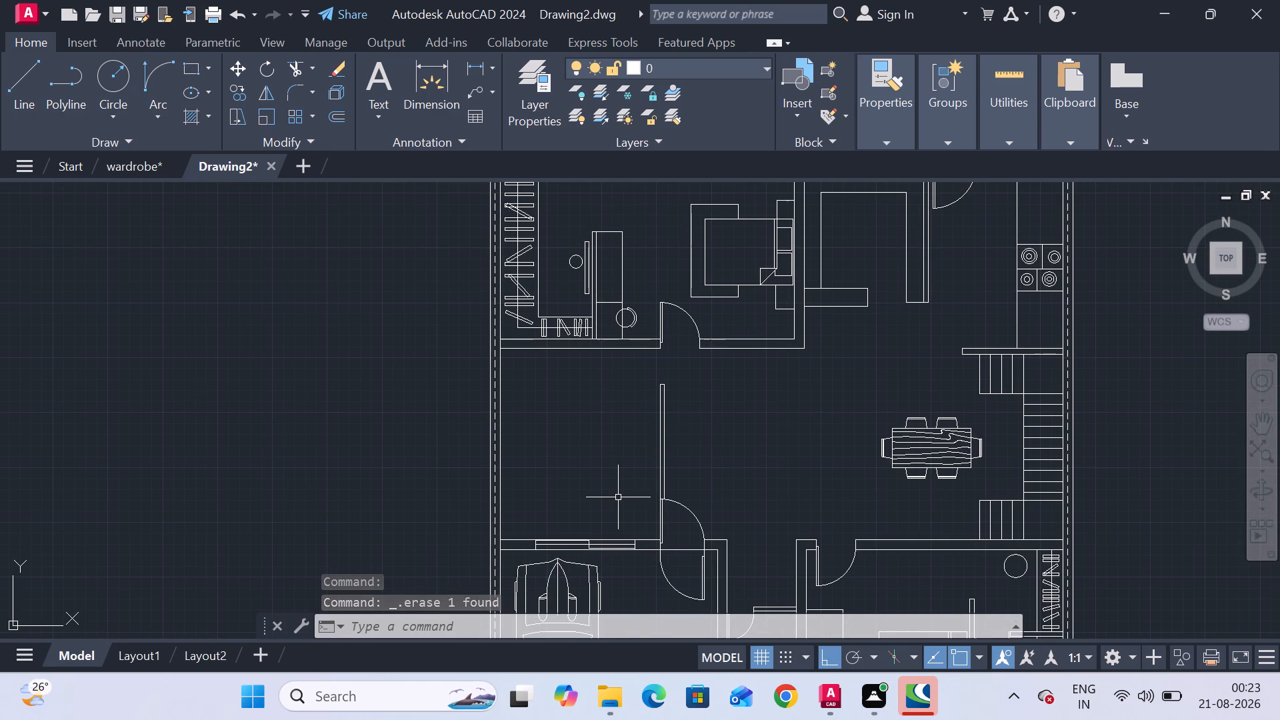
{"action": "middle_click_drag", "start_coordinate": [625, 457], "coordinate": [604, 469]}
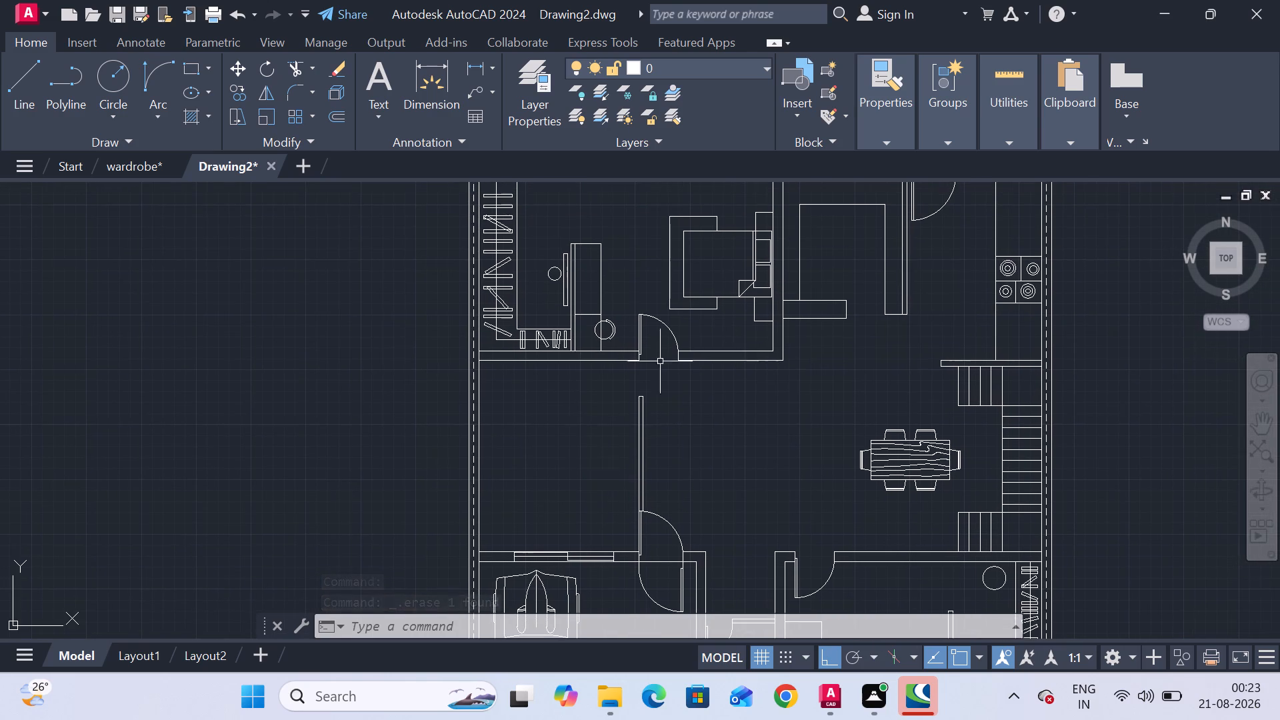
Copy the door at the southeast bedroom's entrance into the open floor east of the living area's partition.
{"action": "scroll", "coordinate": [676, 360], "scroll_direction": "down", "scroll_amount": 3}
{"action": "scroll", "coordinate": [643, 390], "scroll_direction": "up", "scroll_amount": 4}
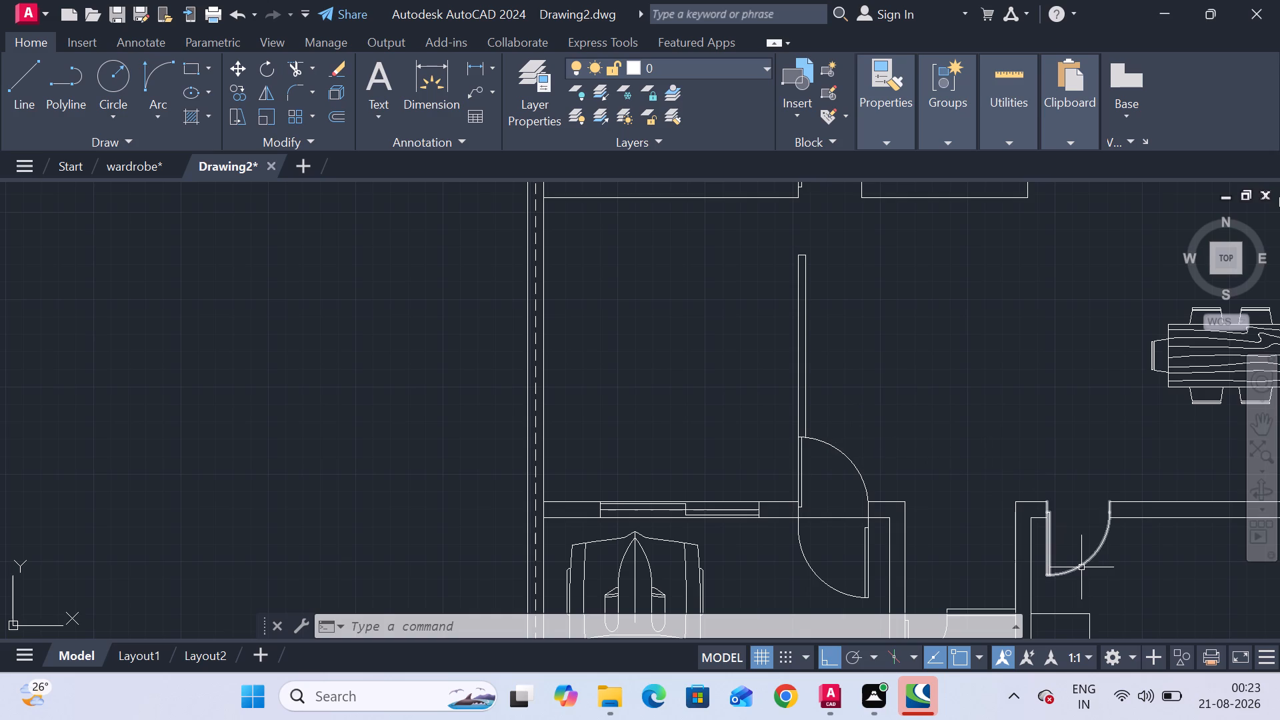
{"action": "left_click", "coordinate": [1081, 568]}
{"action": "right_click", "coordinate": [1079, 565]}
{"action": "left_click", "coordinate": [1133, 350]}
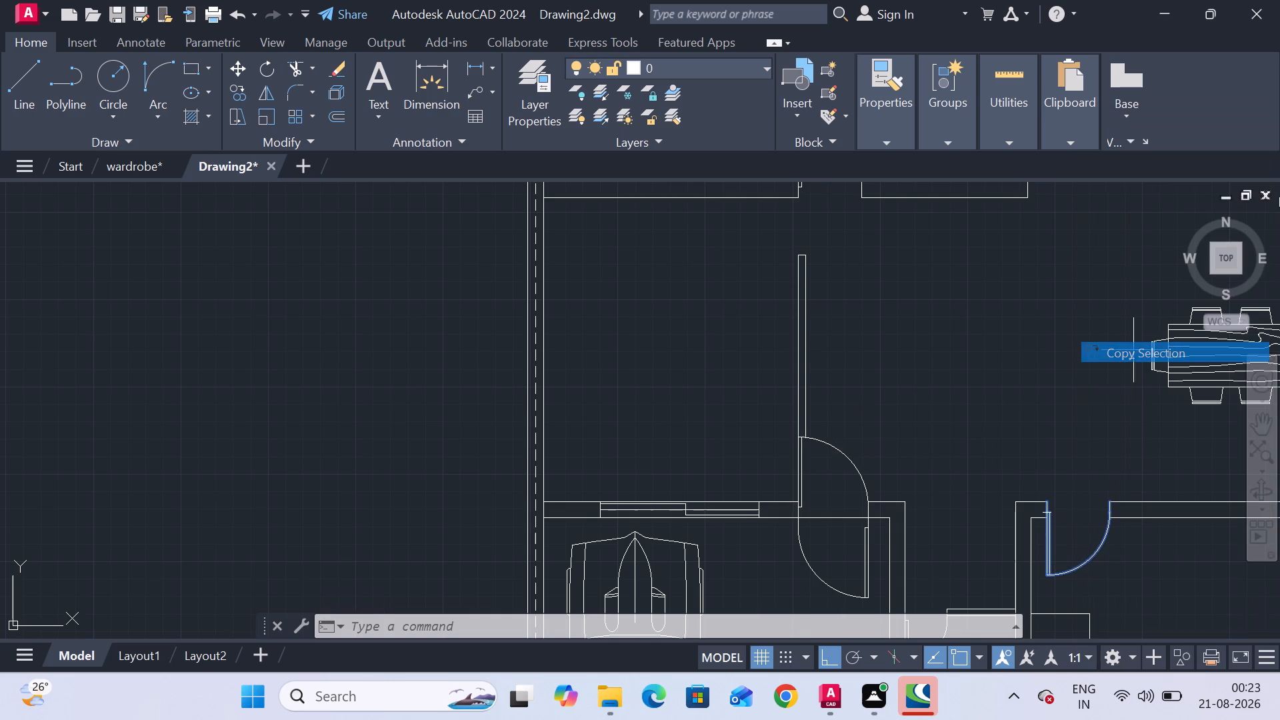
{"action": "left_click", "coordinate": [1079, 565]}
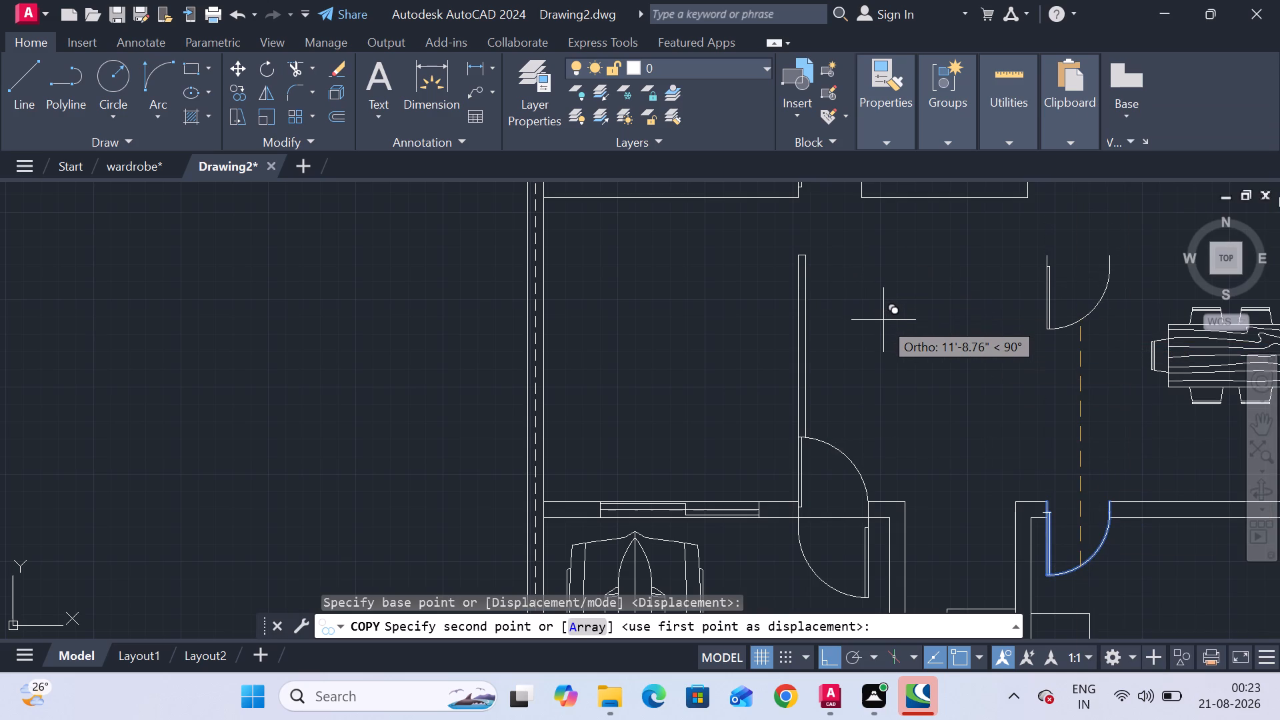
{"action": "key", "text": "F8"}
{"action": "middle_click_drag", "start_coordinate": [860, 333], "coordinate": [841, 440]}
{"action": "scroll", "coordinate": [911, 435], "scroll_direction": "down", "scroll_amount": 1}
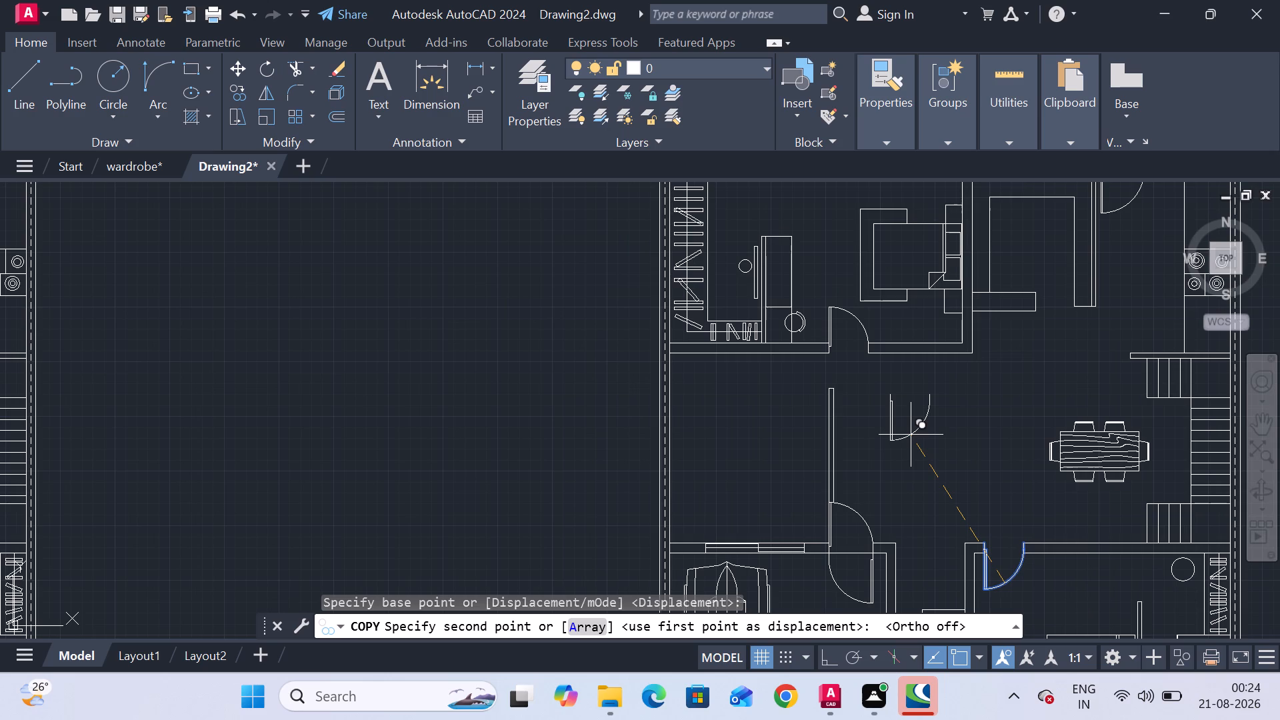
{"action": "scroll", "coordinate": [911, 435], "scroll_direction": "down", "scroll_amount": 1}
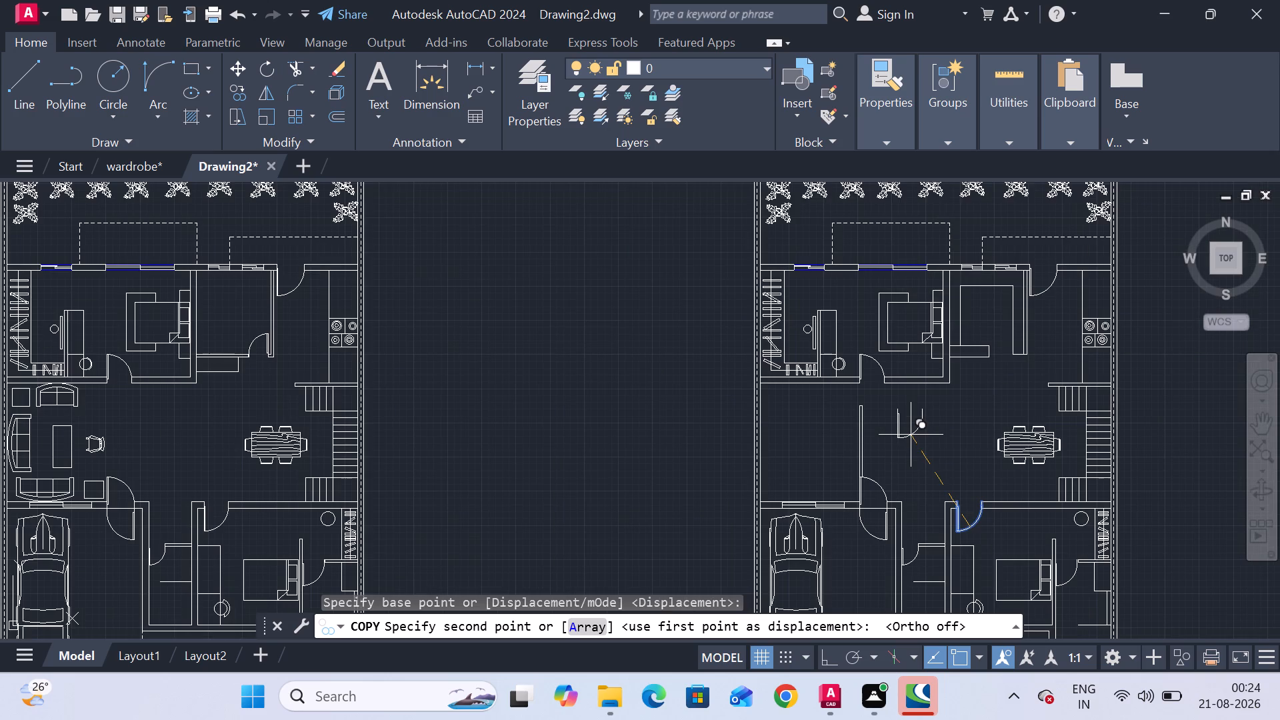
{"action": "scroll", "coordinate": [911, 435], "scroll_direction": "up", "scroll_amount": 2}
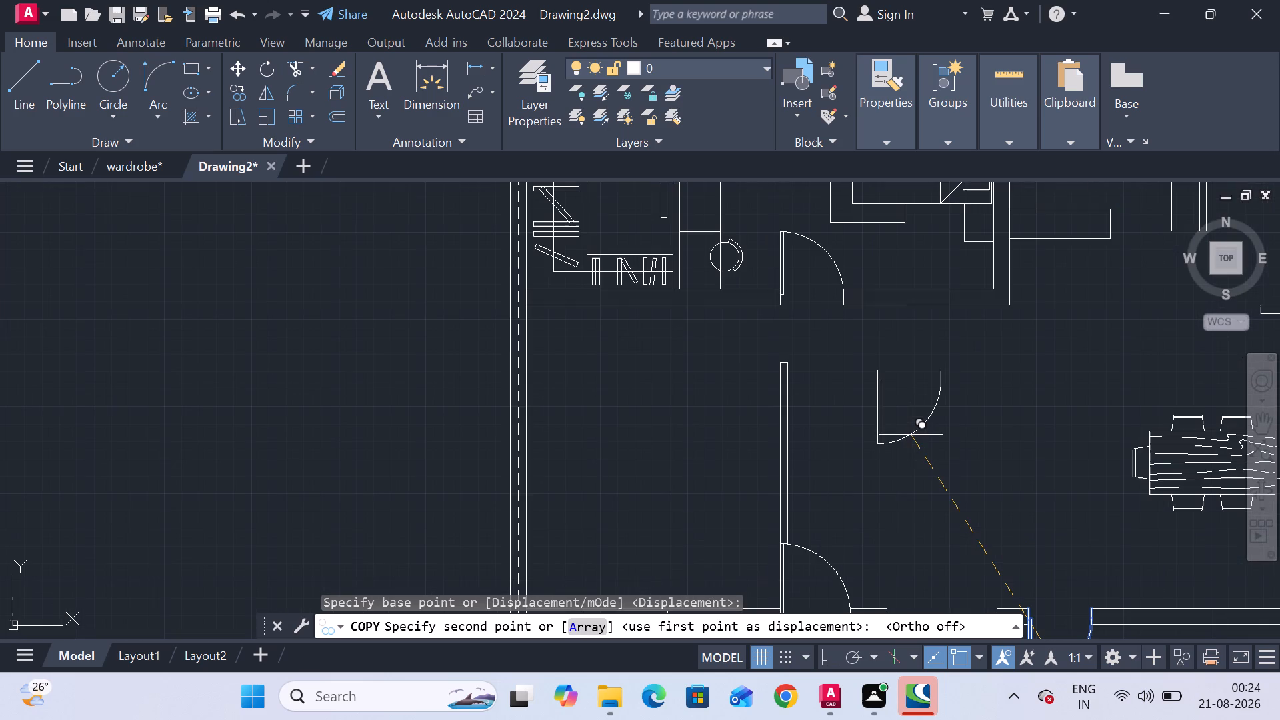
{"action": "left_click", "coordinate": [911, 435]}
{"action": "key", "text": "Escape"}
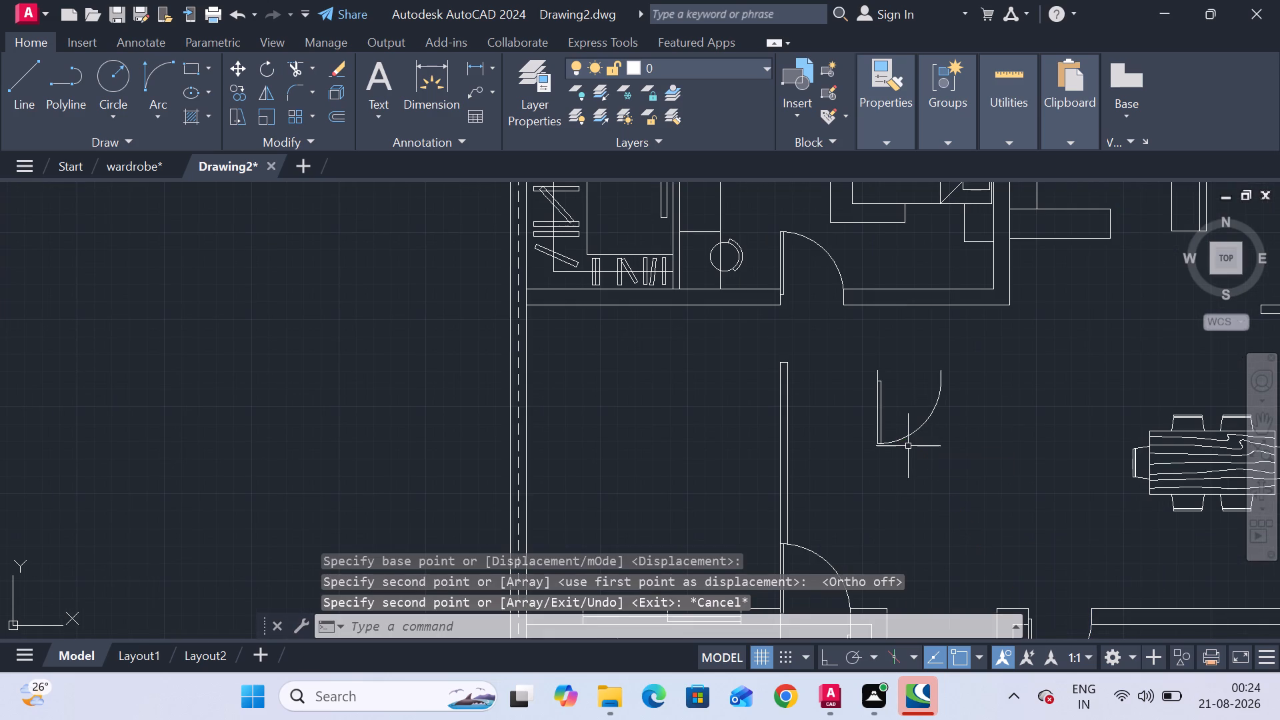
Rotate the copied door 270° about the free end of its leaf so the leaf lies horizontal.
{"action": "left_click", "coordinate": [908, 436]}
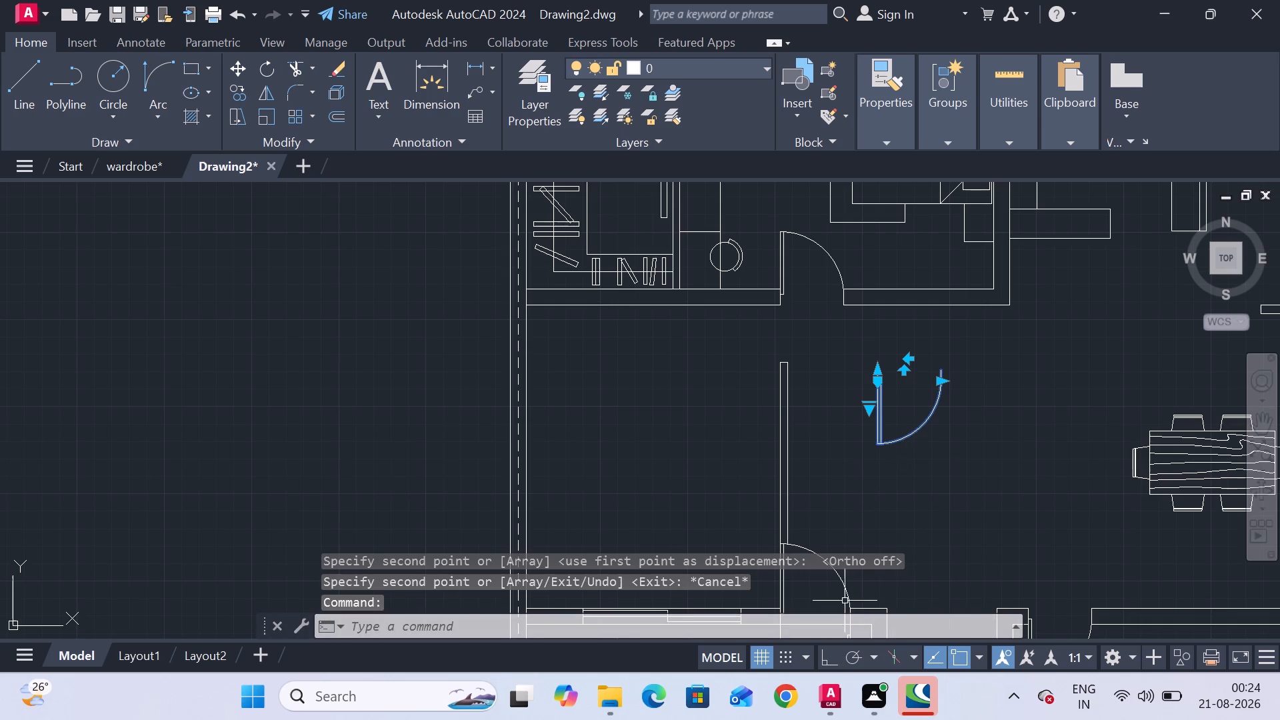
{"action": "left_click", "coordinate": [833, 658]}
{"action": "right_click", "coordinate": [910, 420]}
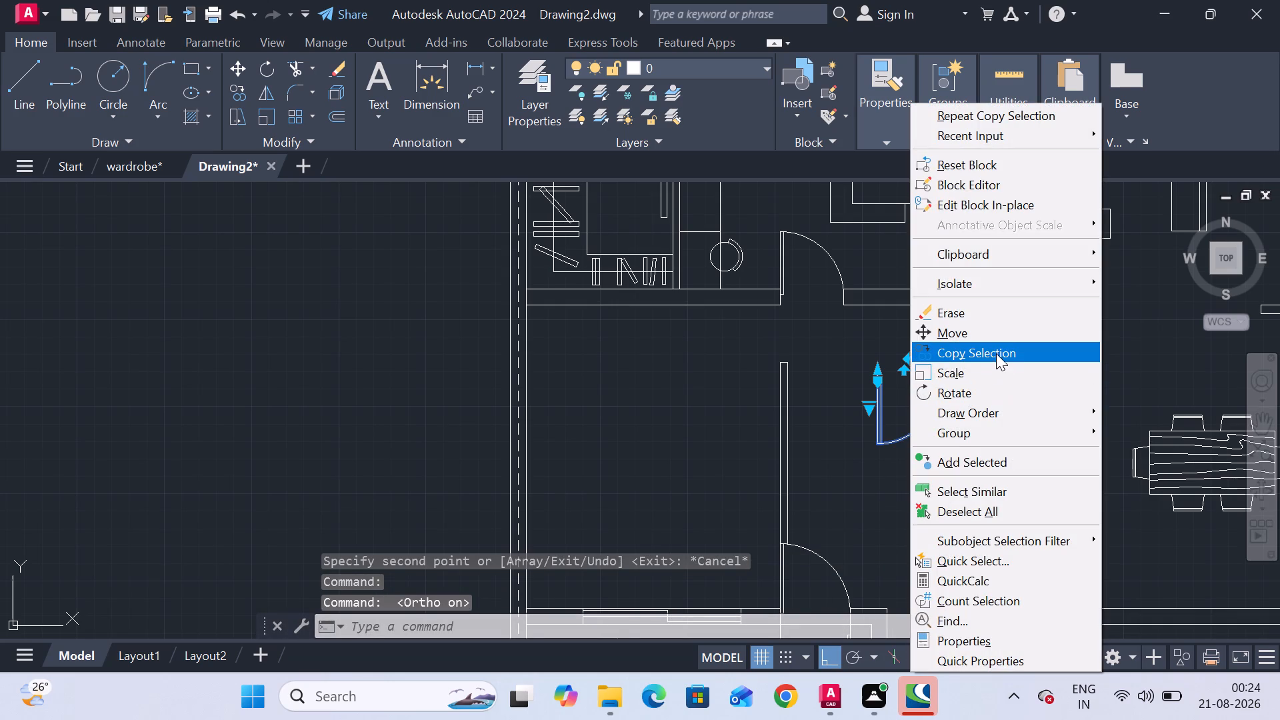
{"action": "left_click", "coordinate": [985, 394]}
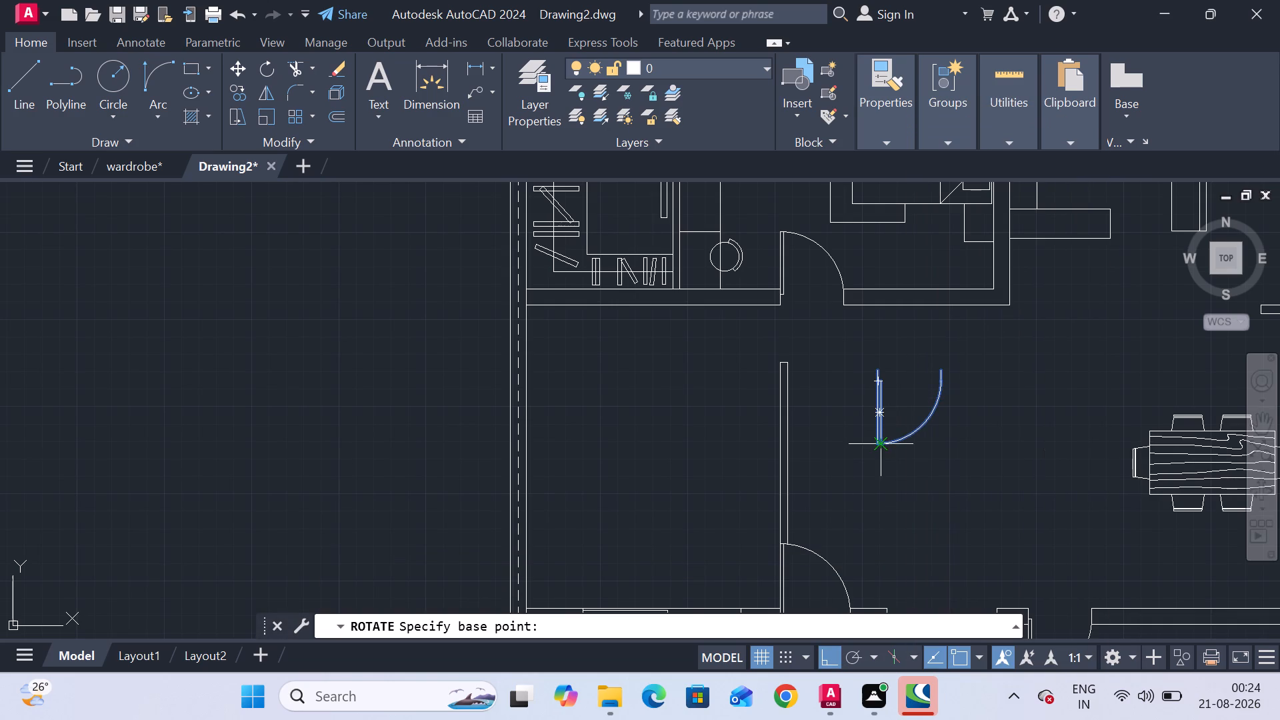
{"action": "left_click", "coordinate": [885, 439]}
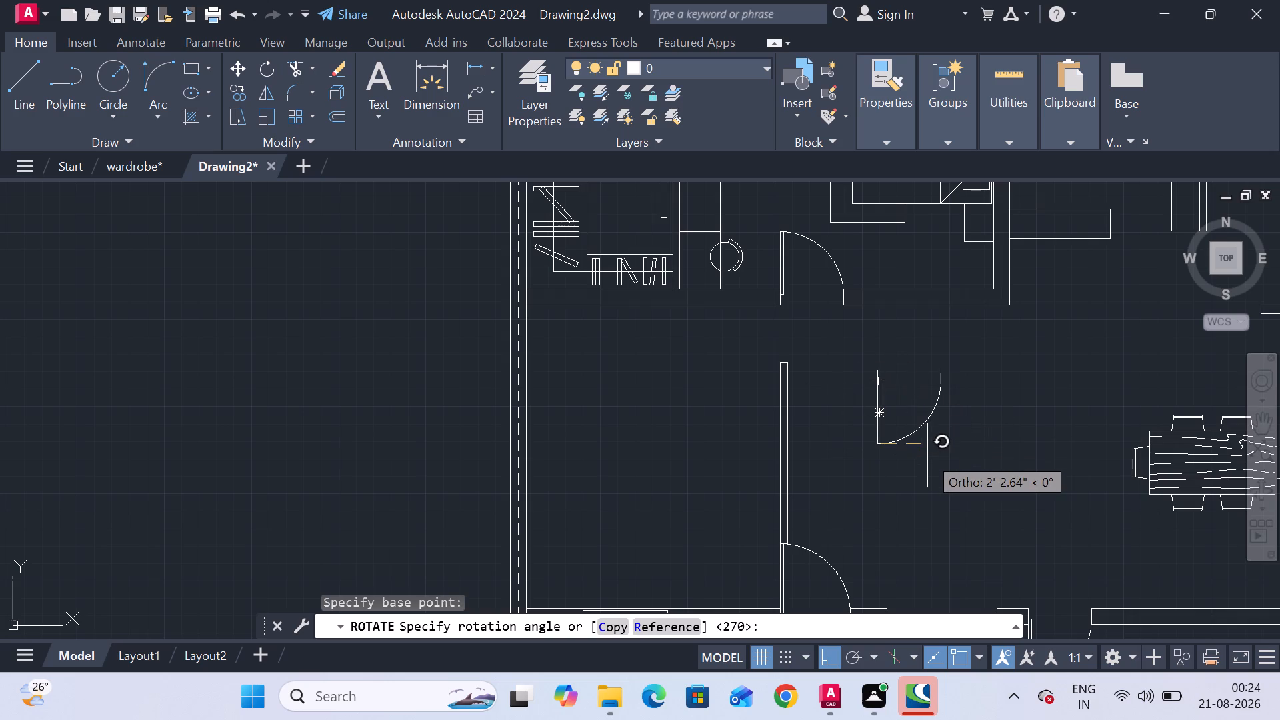
{"action": "left_click", "coordinate": [875, 469]}
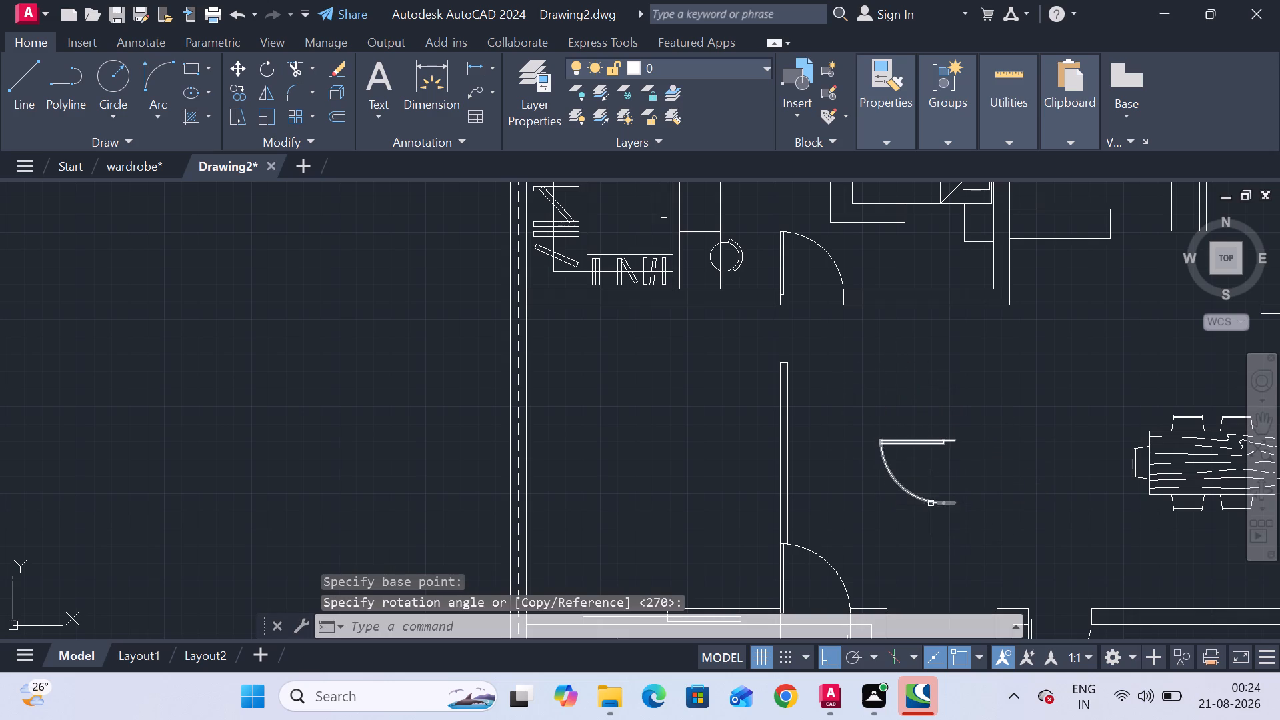
Move the rotated door by its hinge end to the south corner of the northwest bedroom's wall, filling the gap north of the partition.
{"action": "left_click", "coordinate": [933, 501]}
{"action": "right_click", "coordinate": [933, 501]}
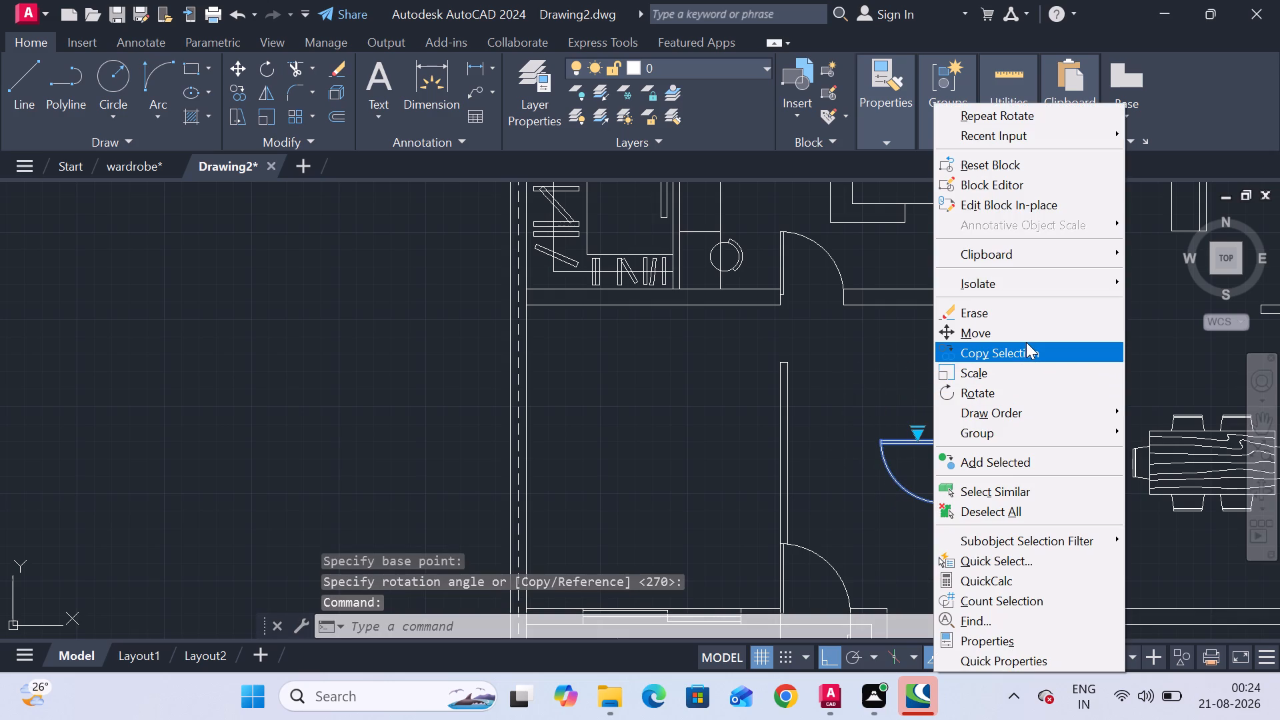
{"action": "left_click", "coordinate": [1022, 335]}
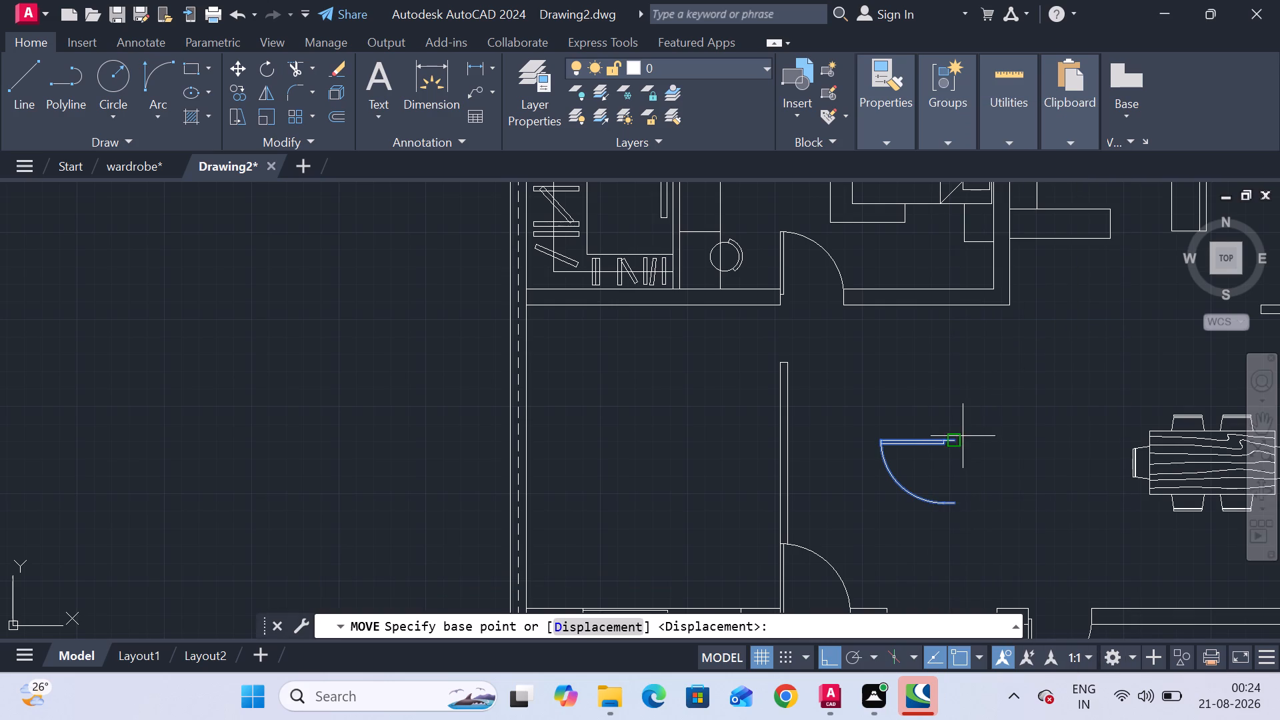
{"action": "left_click", "coordinate": [961, 439]}
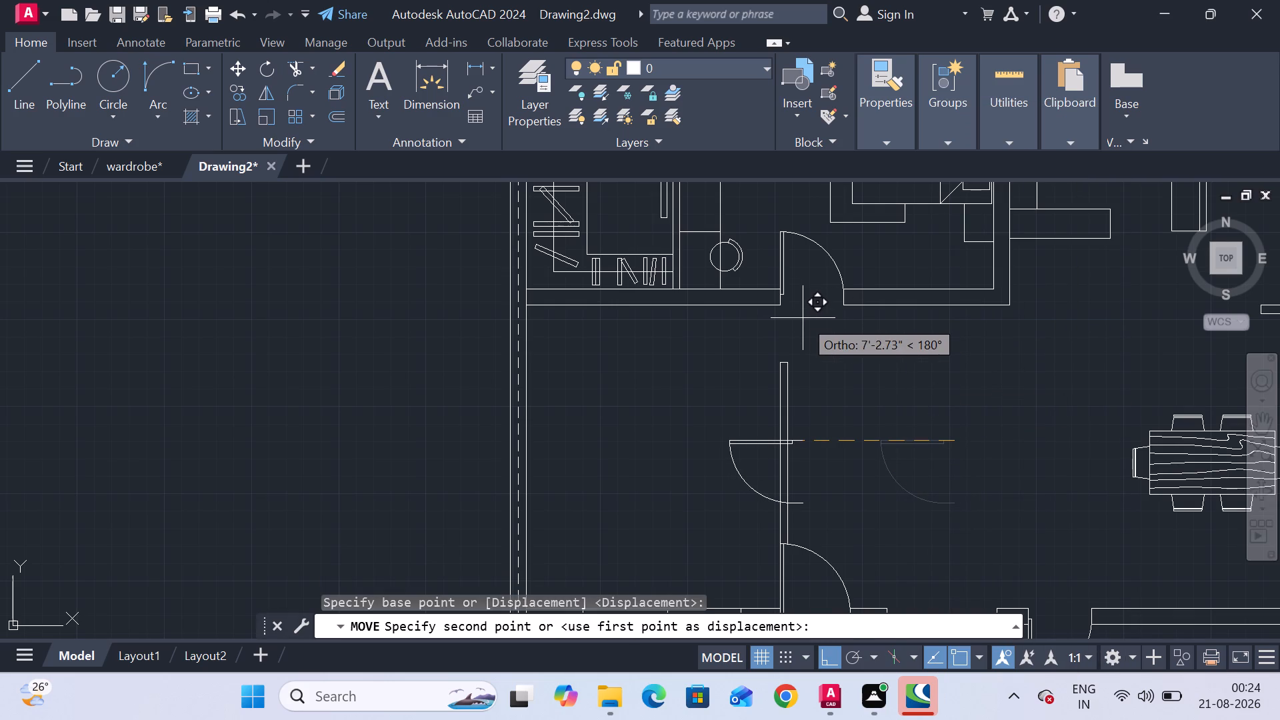
{"action": "key", "text": "F8"}
{"action": "scroll", "coordinate": [801, 323], "scroll_direction": "up", "scroll_amount": 4}
{"action": "middle_click_drag", "start_coordinate": [767, 321], "coordinate": [787, 502]}
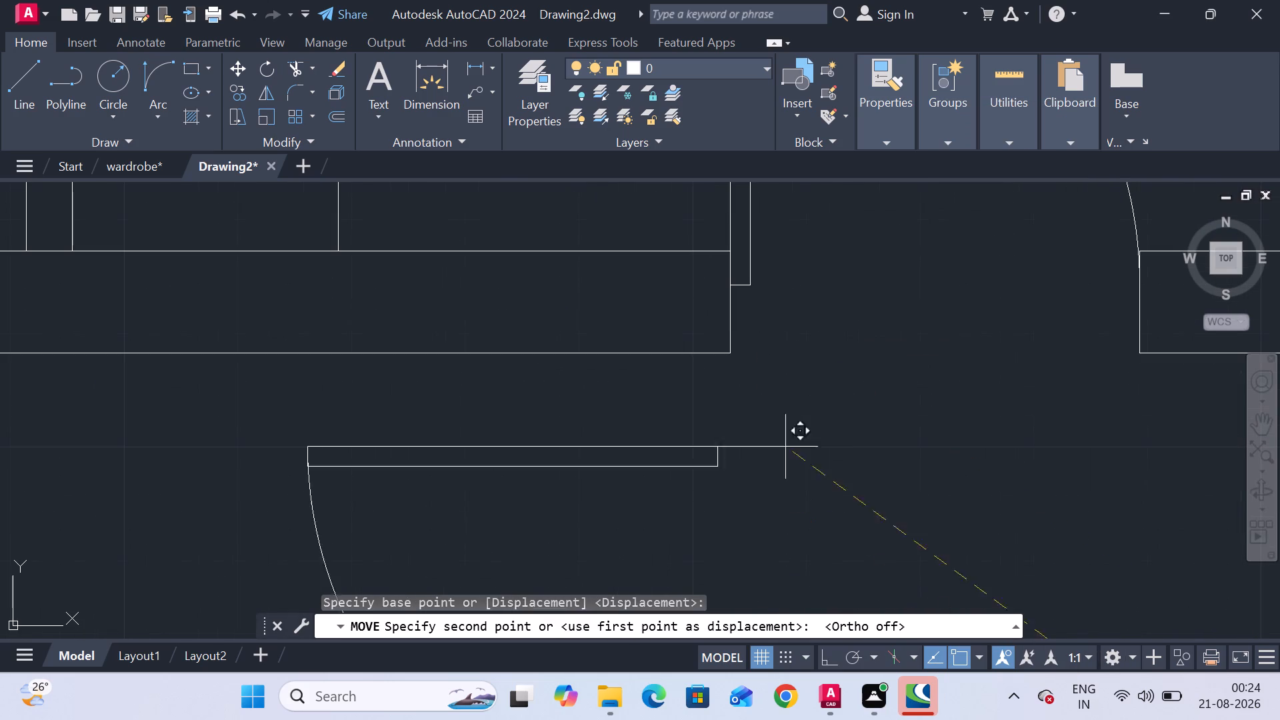
{"action": "left_click", "coordinate": [735, 358]}
{"action": "scroll", "coordinate": [801, 426], "scroll_direction": "down", "scroll_amount": 3}
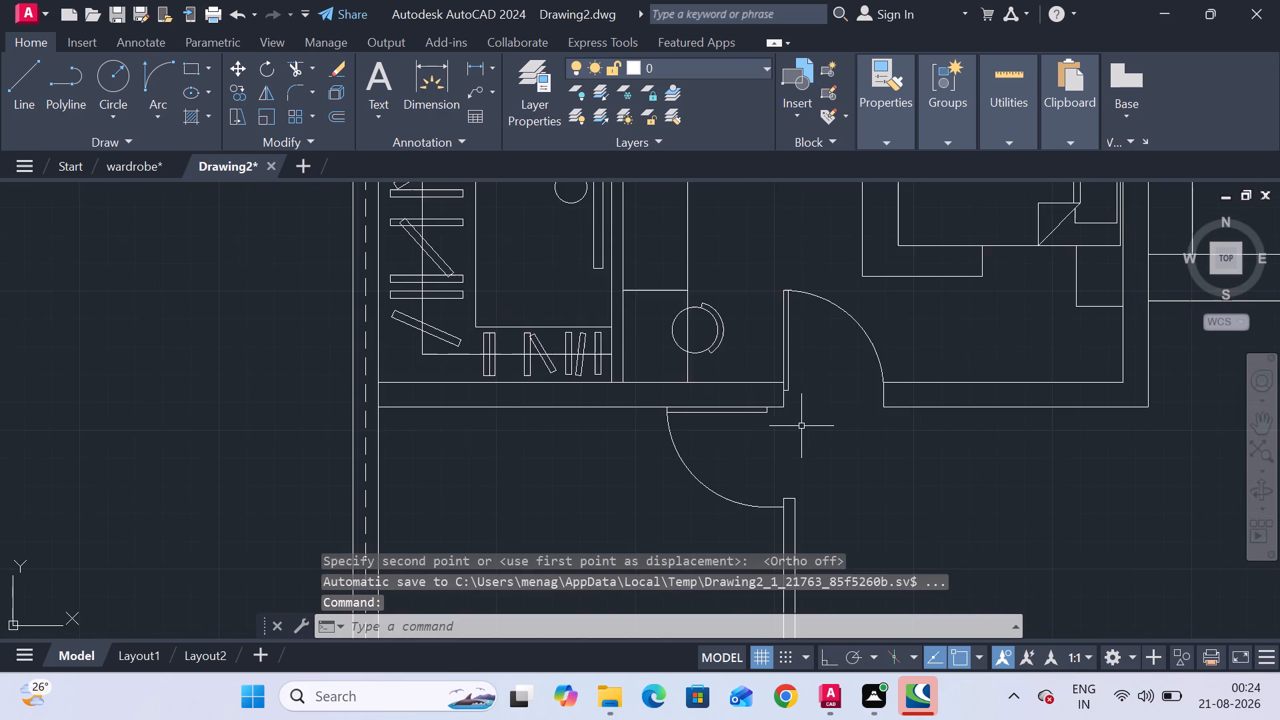
Reduce the moved door's opening width so its swing arc ends at the partition's north end.
{"action": "middle_click_drag", "start_coordinate": [801, 426], "coordinate": [803, 355]}
{"action": "scroll", "coordinate": [801, 433], "scroll_direction": "up", "scroll_amount": 4}
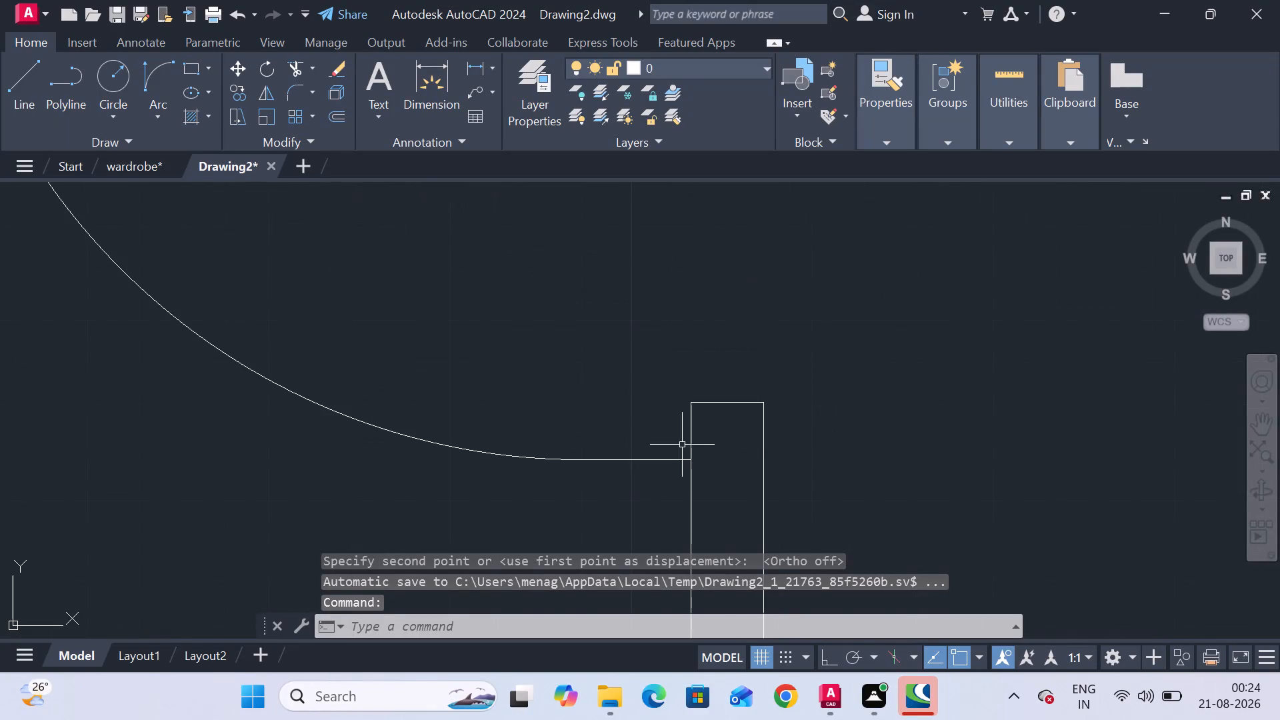
{"action": "left_click", "coordinate": [672, 459]}
{"action": "scroll", "coordinate": [854, 435], "scroll_direction": "down", "scroll_amount": 2}
{"action": "middle_click_drag", "start_coordinate": [854, 435], "coordinate": [901, 457]}
{"action": "left_click", "coordinate": [797, 466]}
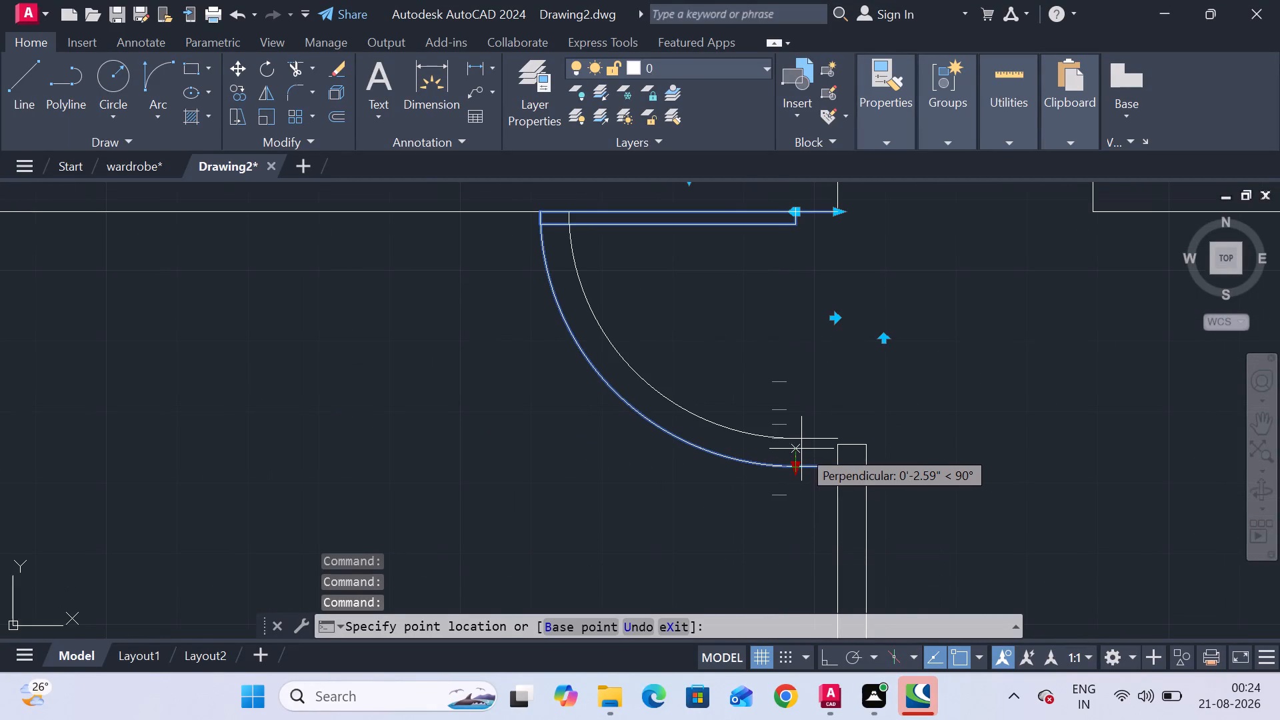
{"action": "left_click", "coordinate": [801, 449]}
{"action": "scroll", "coordinate": [918, 468], "scroll_direction": "down", "scroll_amount": 1}
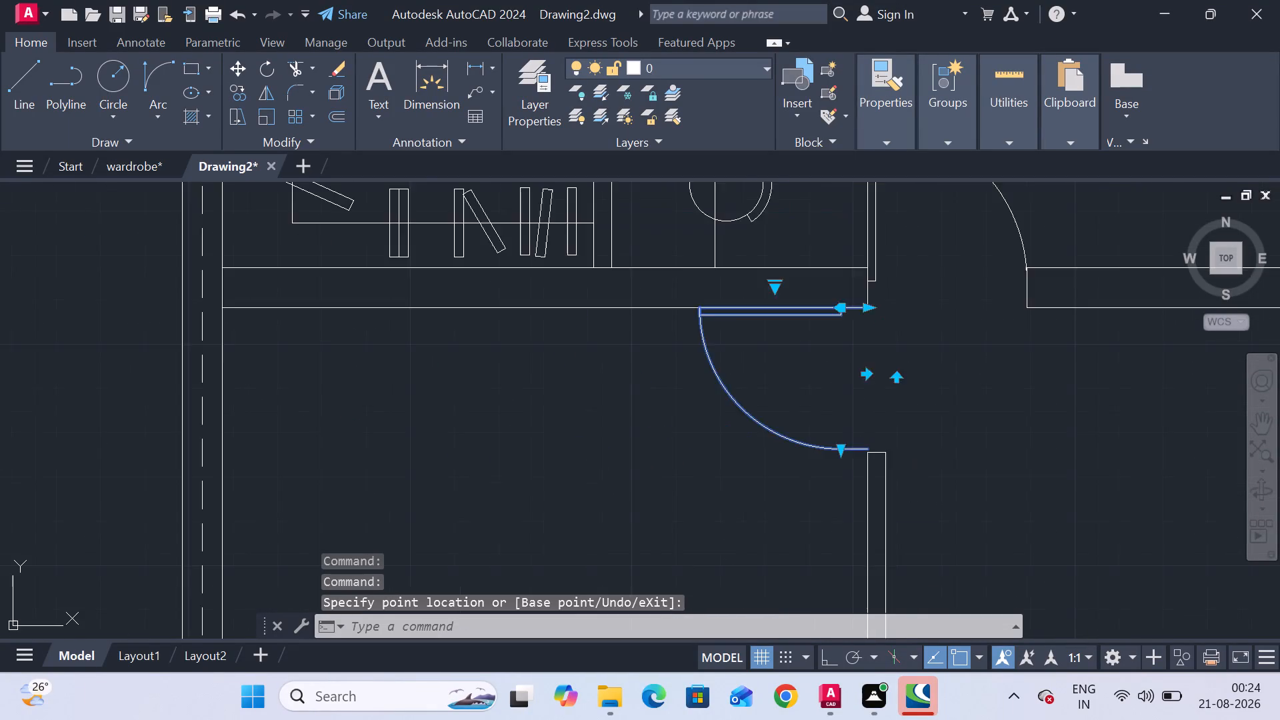
{"action": "key", "text": "Escape"}
{"action": "scroll", "coordinate": [918, 468], "scroll_direction": "down", "scroll_amount": 2}
{"action": "middle_click_drag", "start_coordinate": [918, 468], "coordinate": [790, 511]}
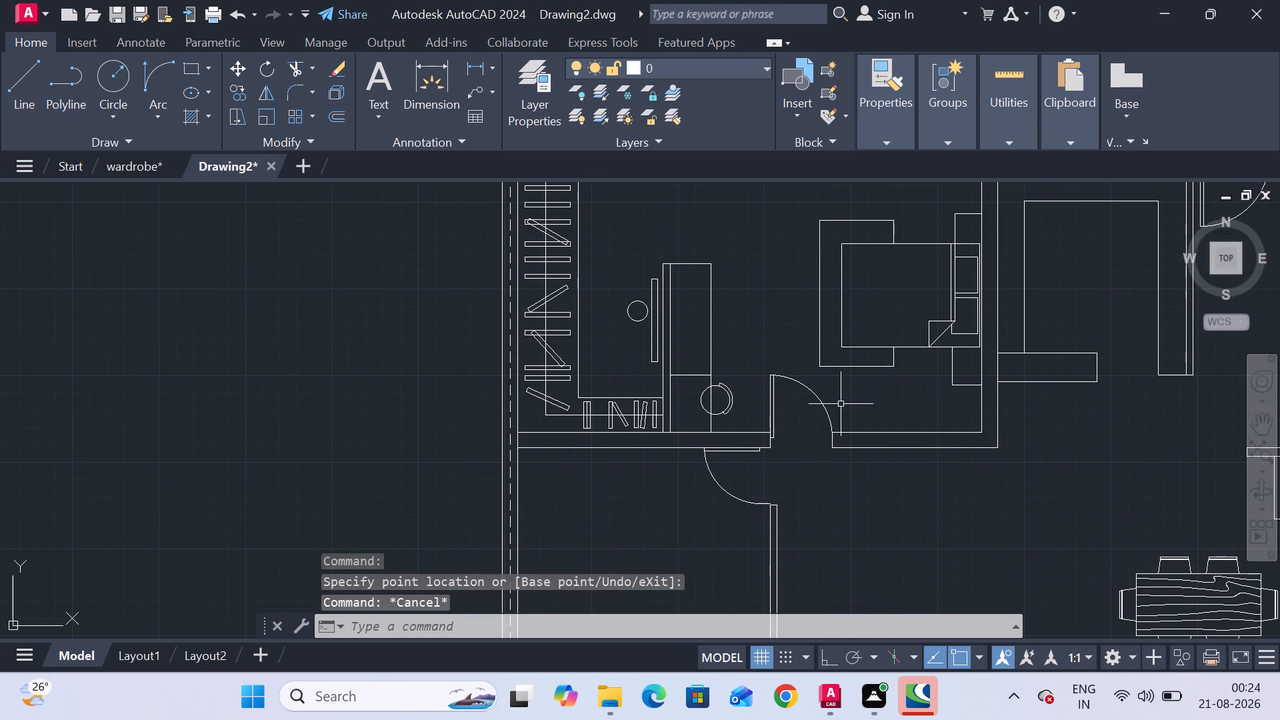
Copy the northwest bedroom's bed, rug outline and both bedside tables into the new bedroom, placing them against the partition's west face below the door.
{"action": "left_click", "coordinate": [872, 348]}
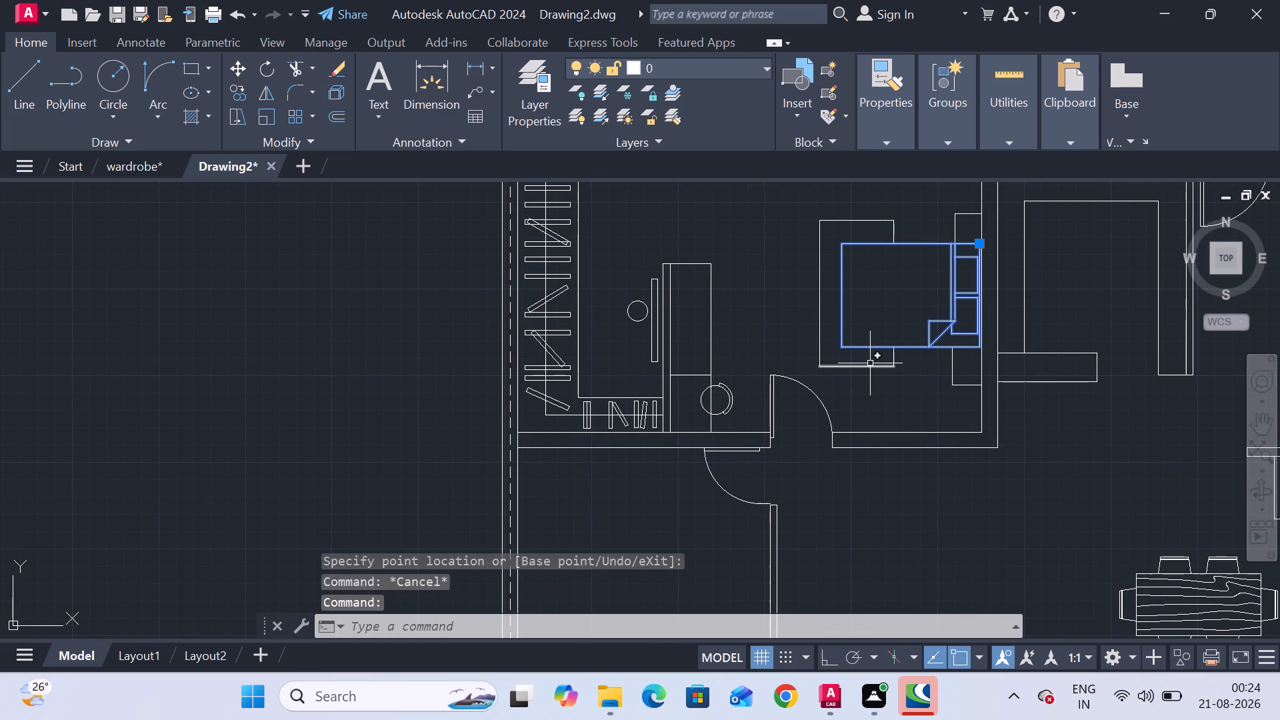
{"action": "left_click", "coordinate": [870, 364]}
{"action": "scroll", "coordinate": [899, 353], "scroll_direction": "up", "scroll_amount": 4}
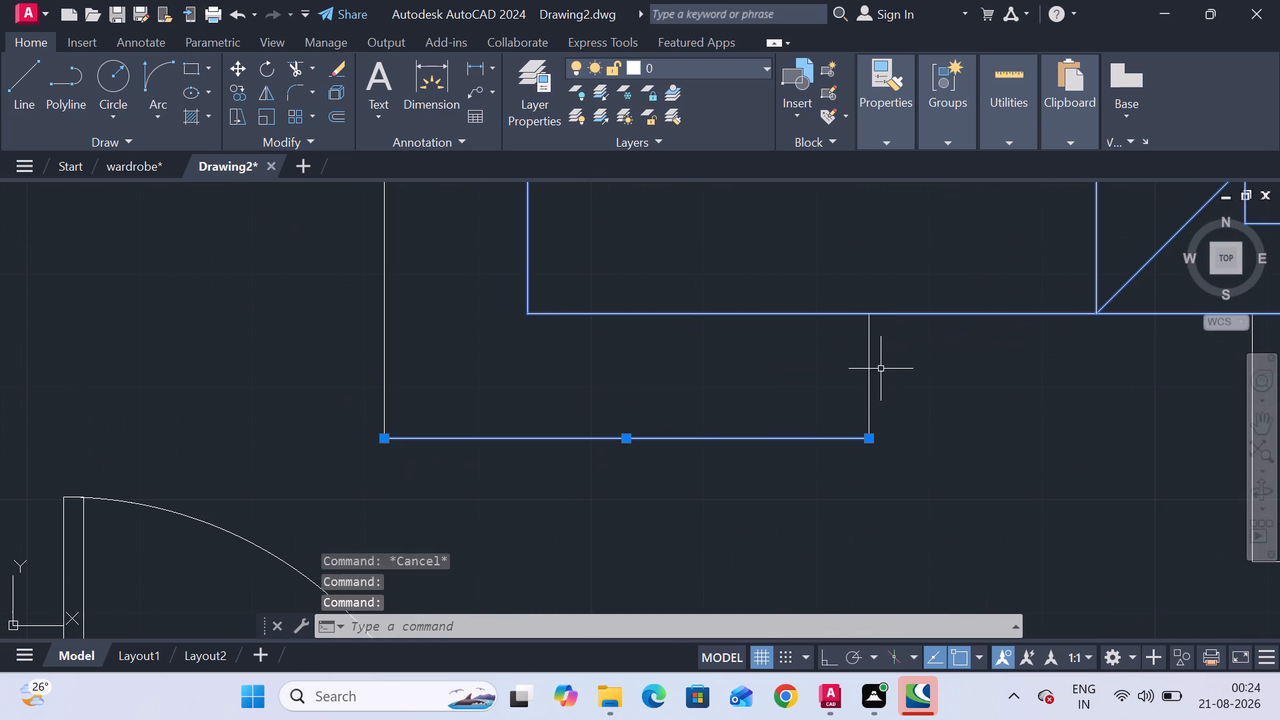
{"action": "left_click", "coordinate": [869, 382]}
{"action": "scroll", "coordinate": [891, 361], "scroll_direction": "down", "scroll_amount": 3}
{"action": "middle_click_drag", "start_coordinate": [891, 361], "coordinate": [845, 473]}
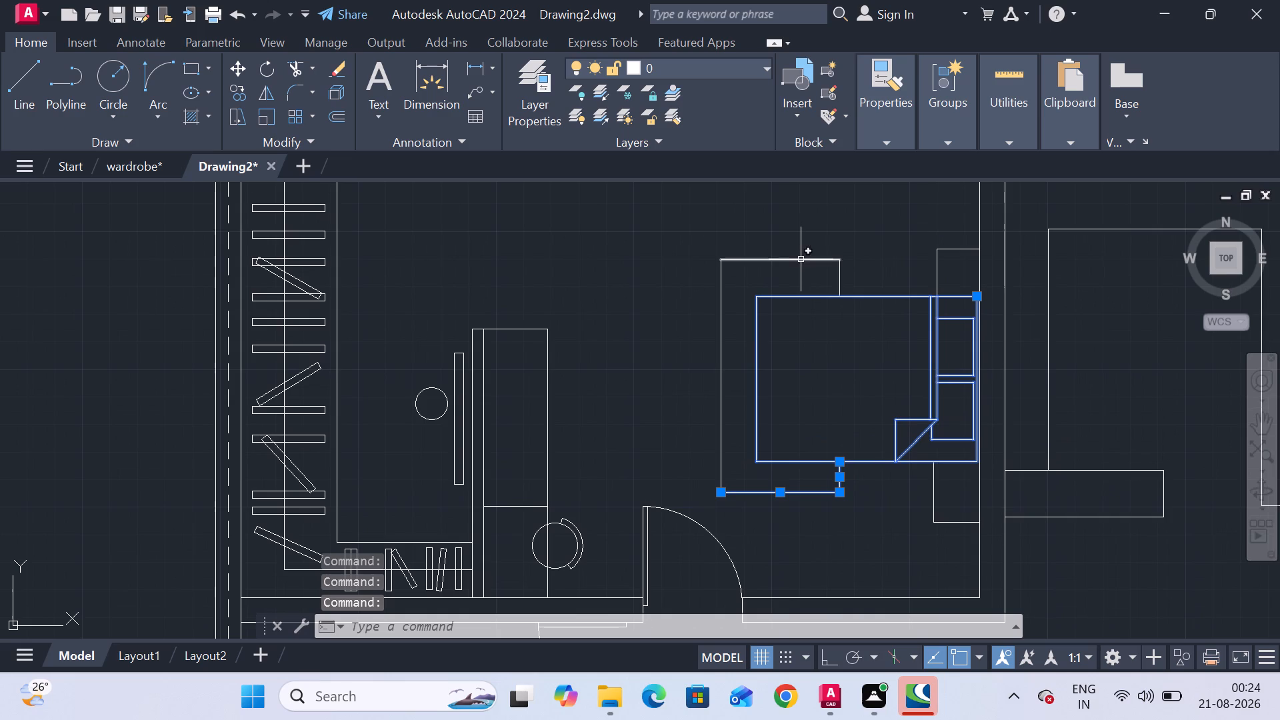
{"action": "left_click", "coordinate": [801, 259]}
{"action": "left_click", "coordinate": [723, 296]}
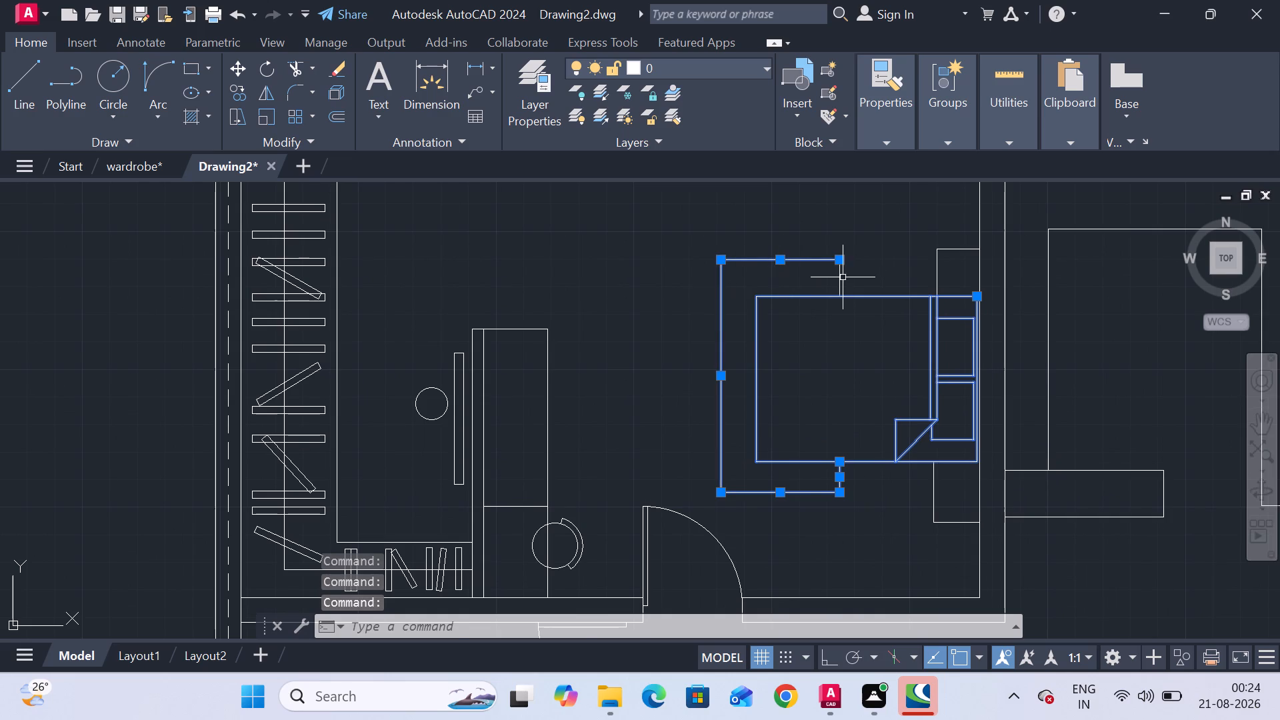
{"action": "left_click", "coordinate": [843, 277]}
{"action": "left_click", "coordinate": [839, 281]}
{"action": "left_click", "coordinate": [952, 248]}
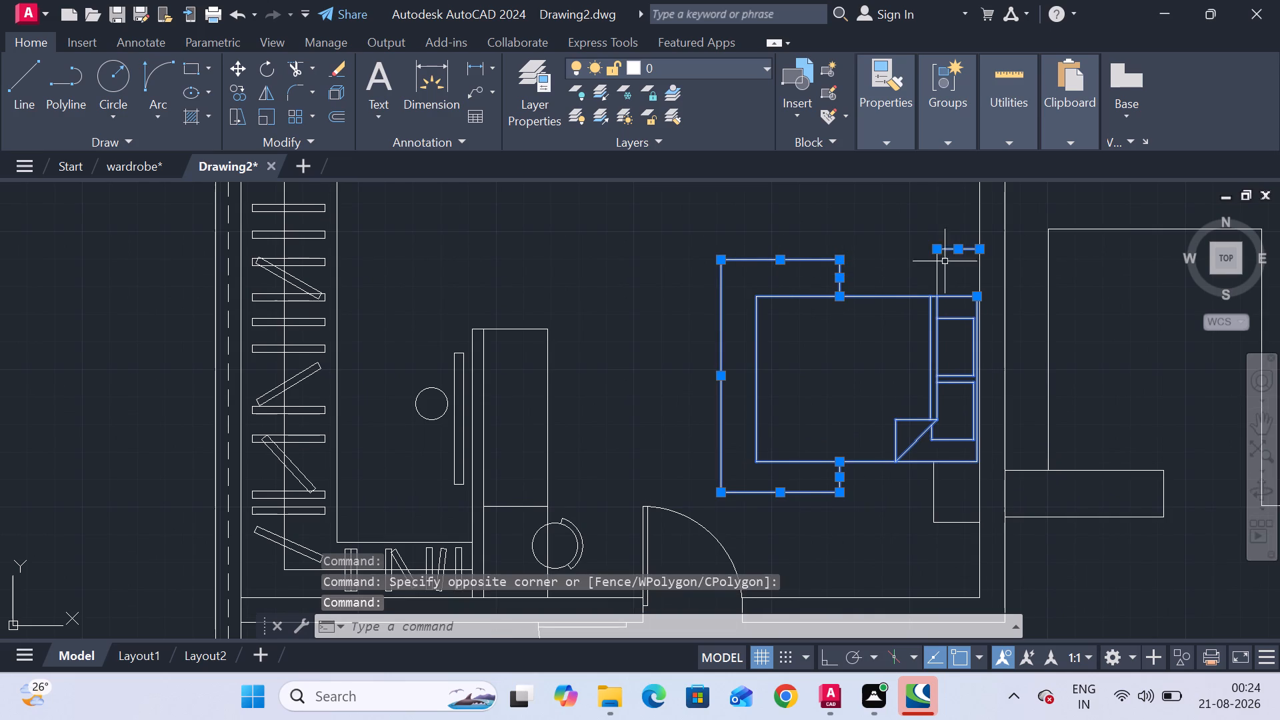
{"action": "left_click", "coordinate": [939, 268]}
{"action": "left_click", "coordinate": [931, 479]}
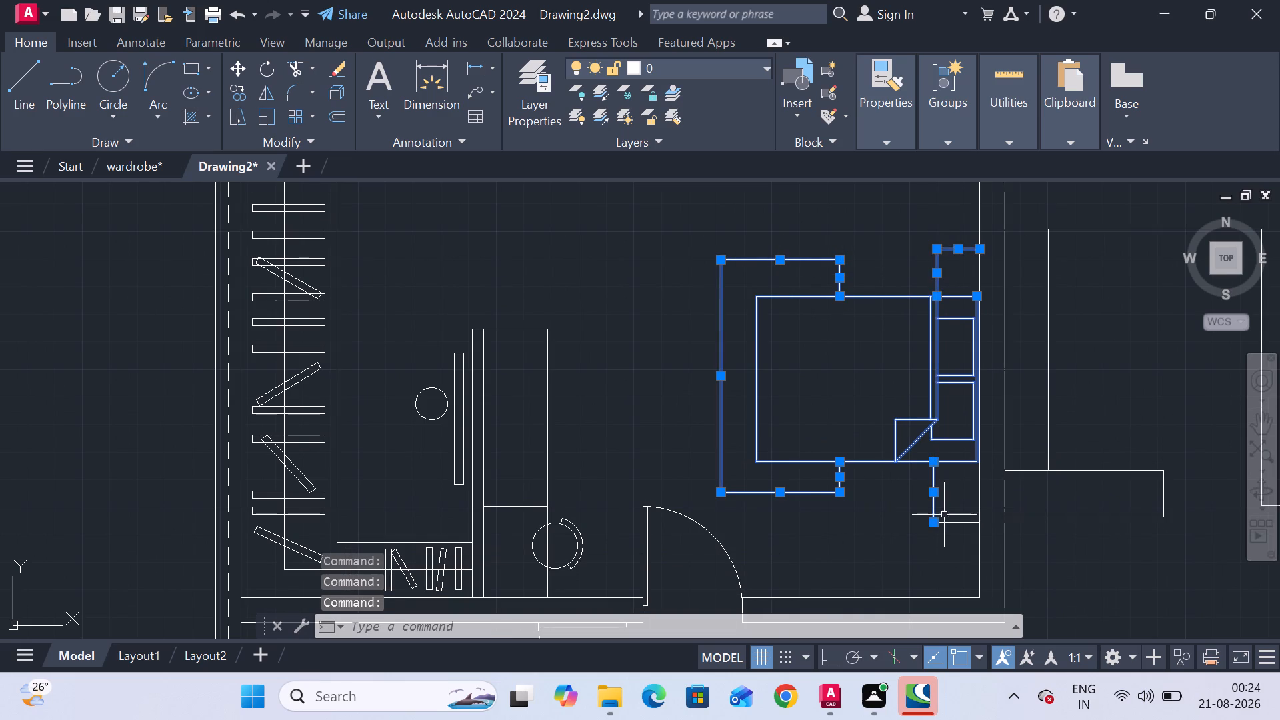
{"action": "left_click", "coordinate": [951, 520]}
{"action": "right_click", "coordinate": [843, 273]}
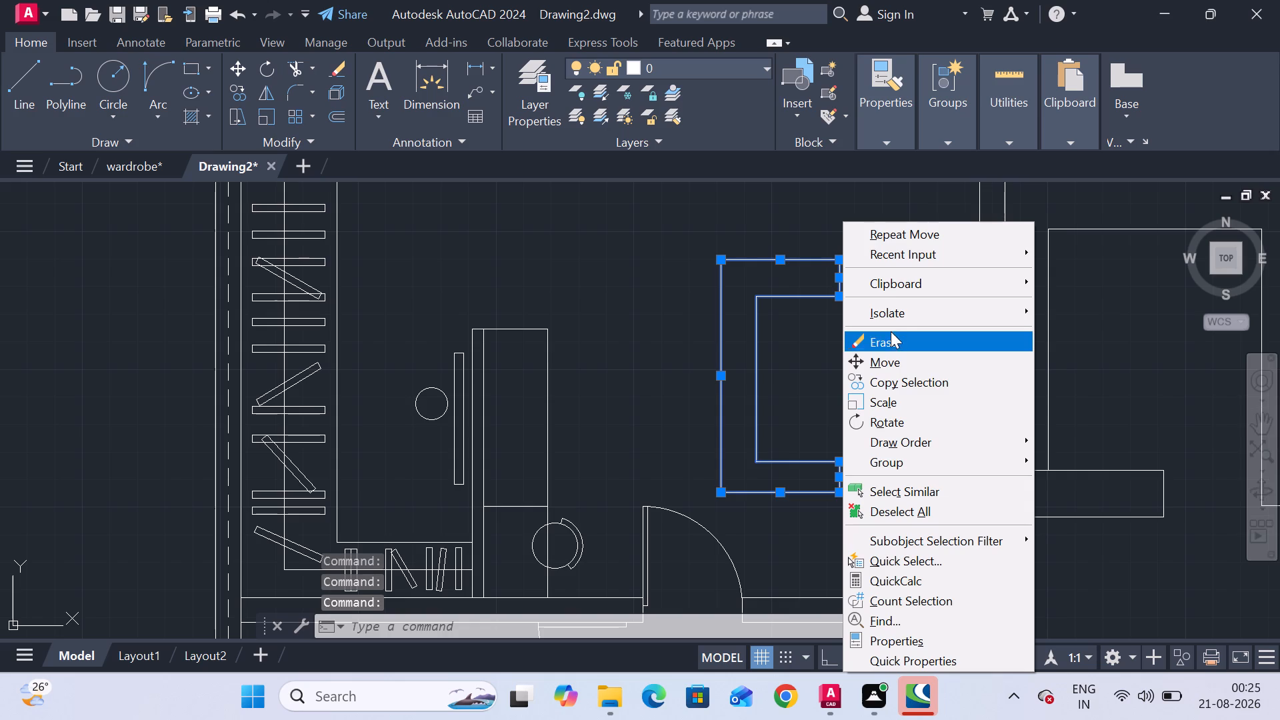
{"action": "left_click", "coordinate": [907, 384]}
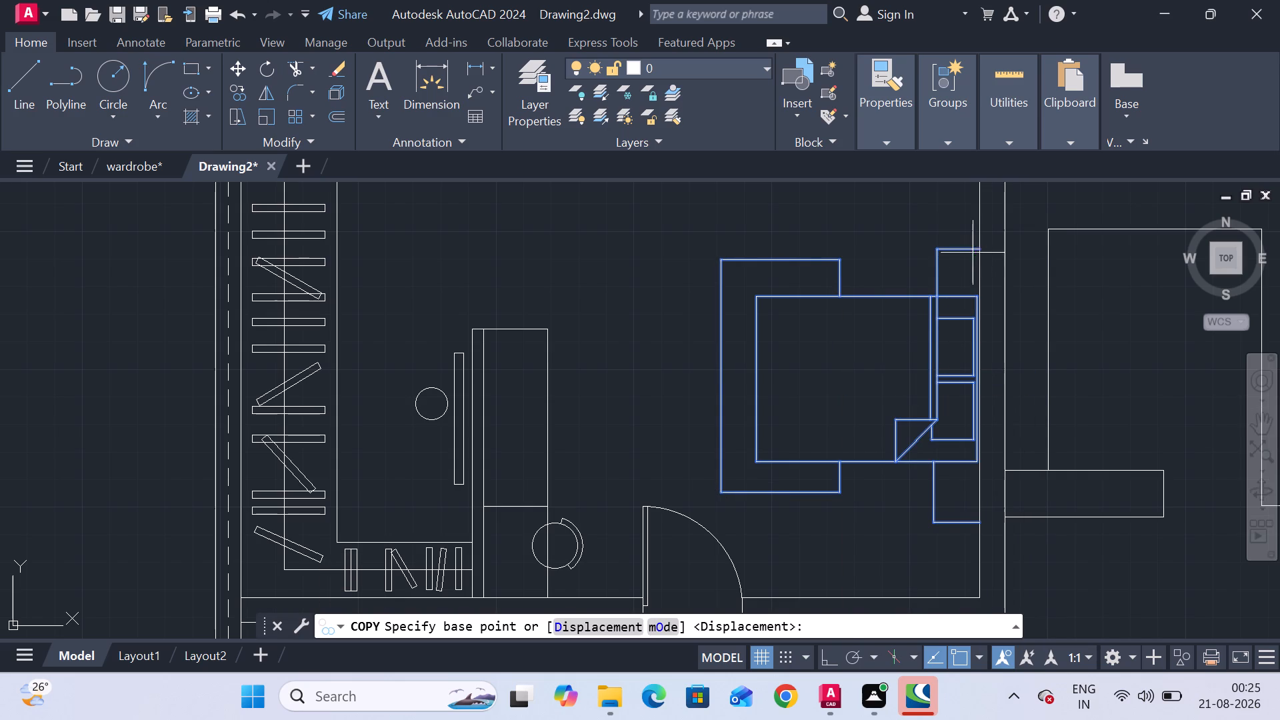
{"action": "left_click", "coordinate": [973, 250]}
{"action": "scroll", "coordinate": [809, 310], "scroll_direction": "down", "scroll_amount": 2}
{"action": "middle_click_drag", "start_coordinate": [809, 310], "coordinate": [864, 108]}
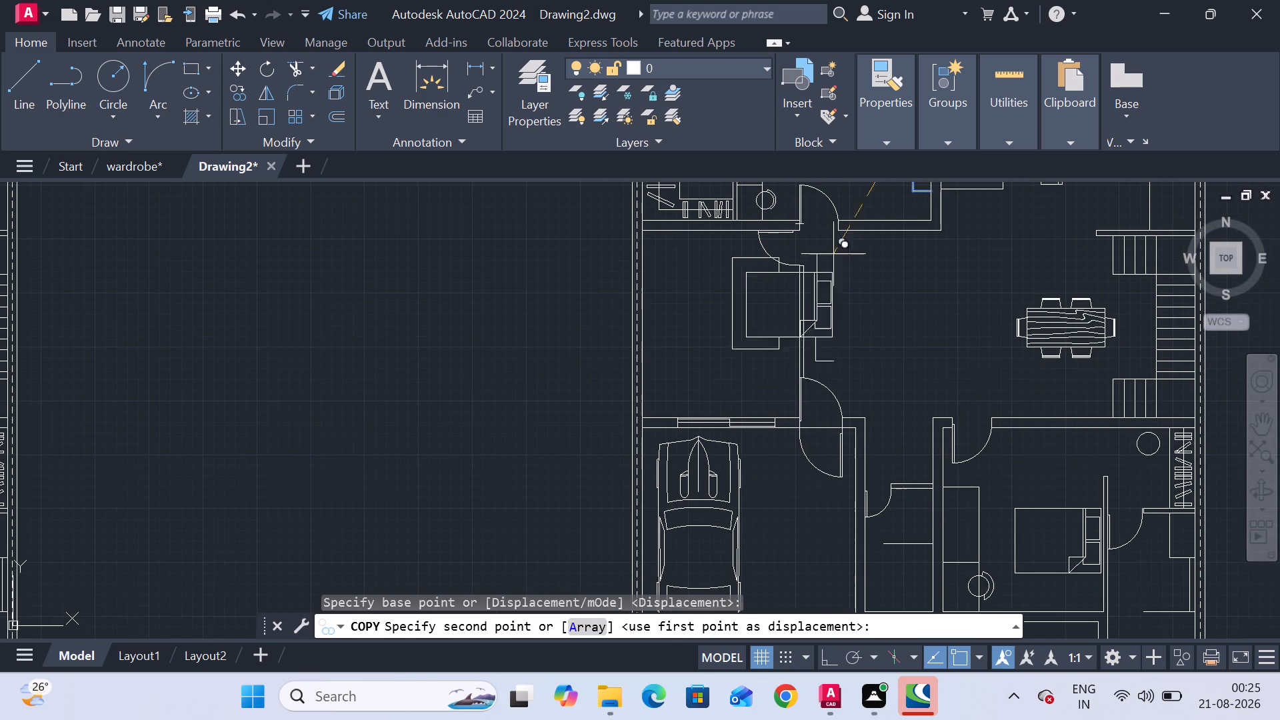
{"action": "middle_click_drag", "start_coordinate": [820, 380], "coordinate": [818, 460]}
{"action": "scroll", "coordinate": [795, 373], "scroll_direction": "up", "scroll_amount": 2}
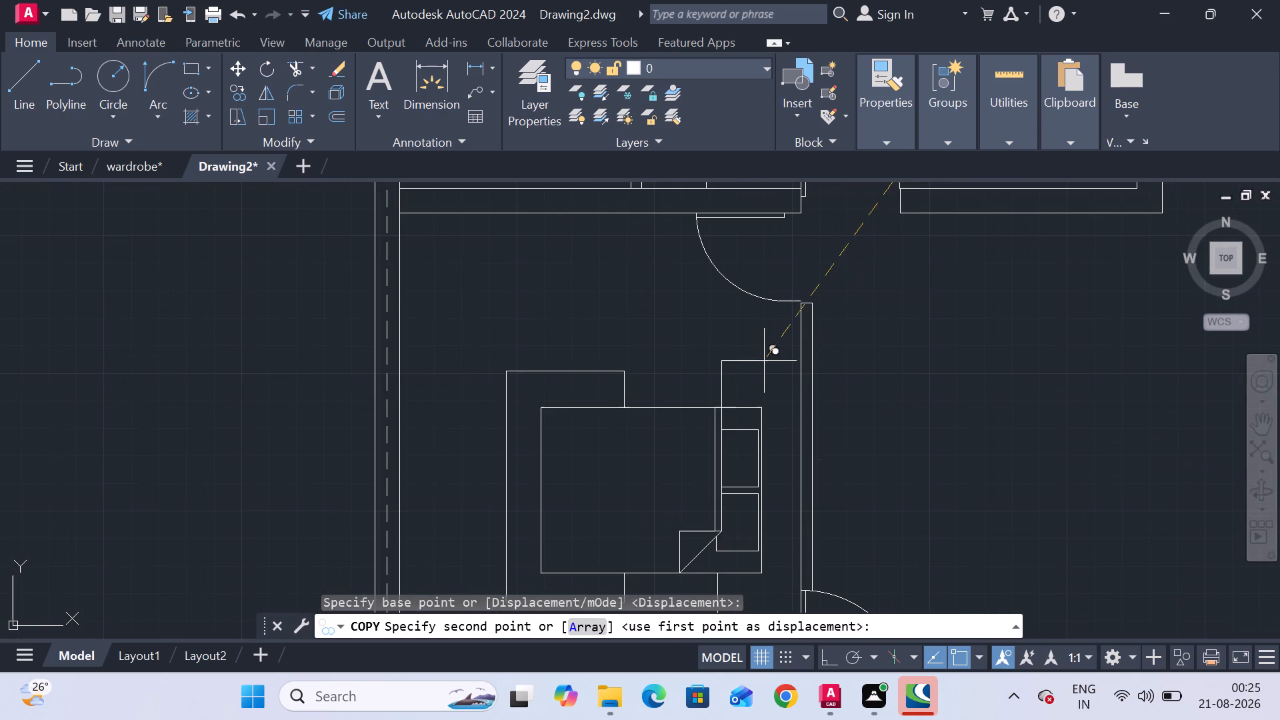
{"action": "middle_click_drag", "start_coordinate": [765, 347], "coordinate": [783, 307]}
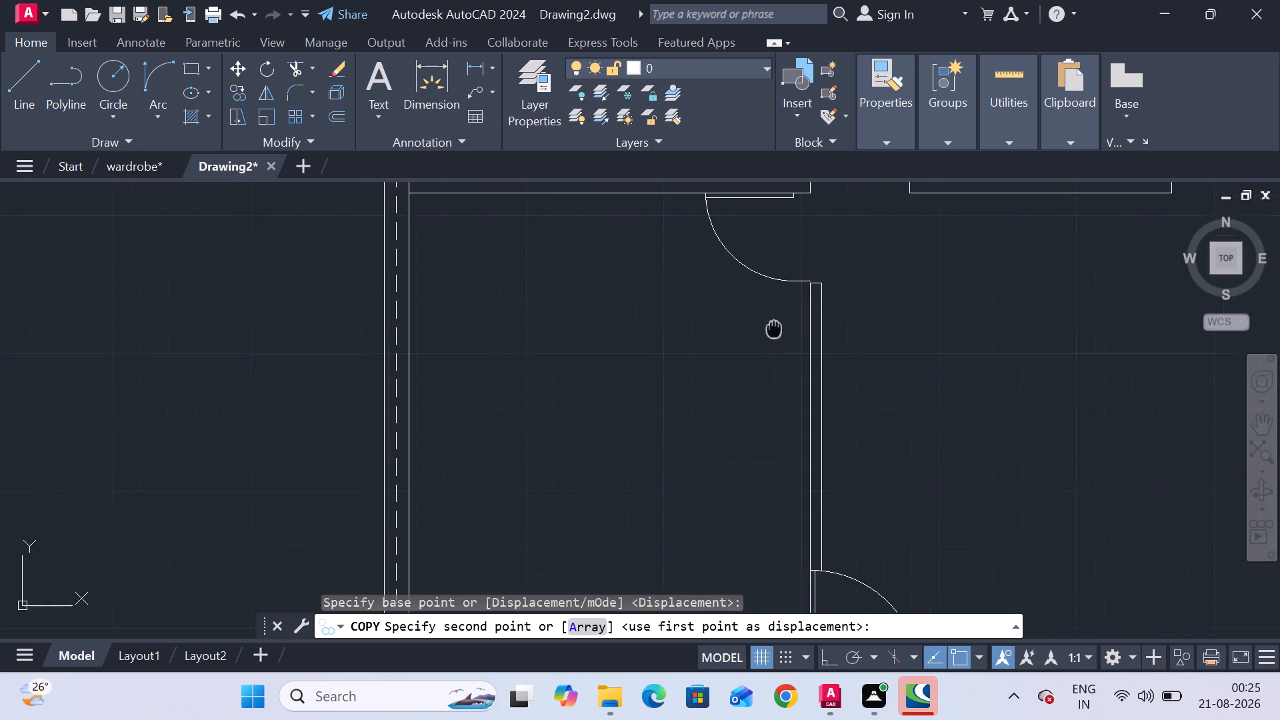
{"action": "middle_click_drag", "start_coordinate": [783, 307], "coordinate": [795, 283]}
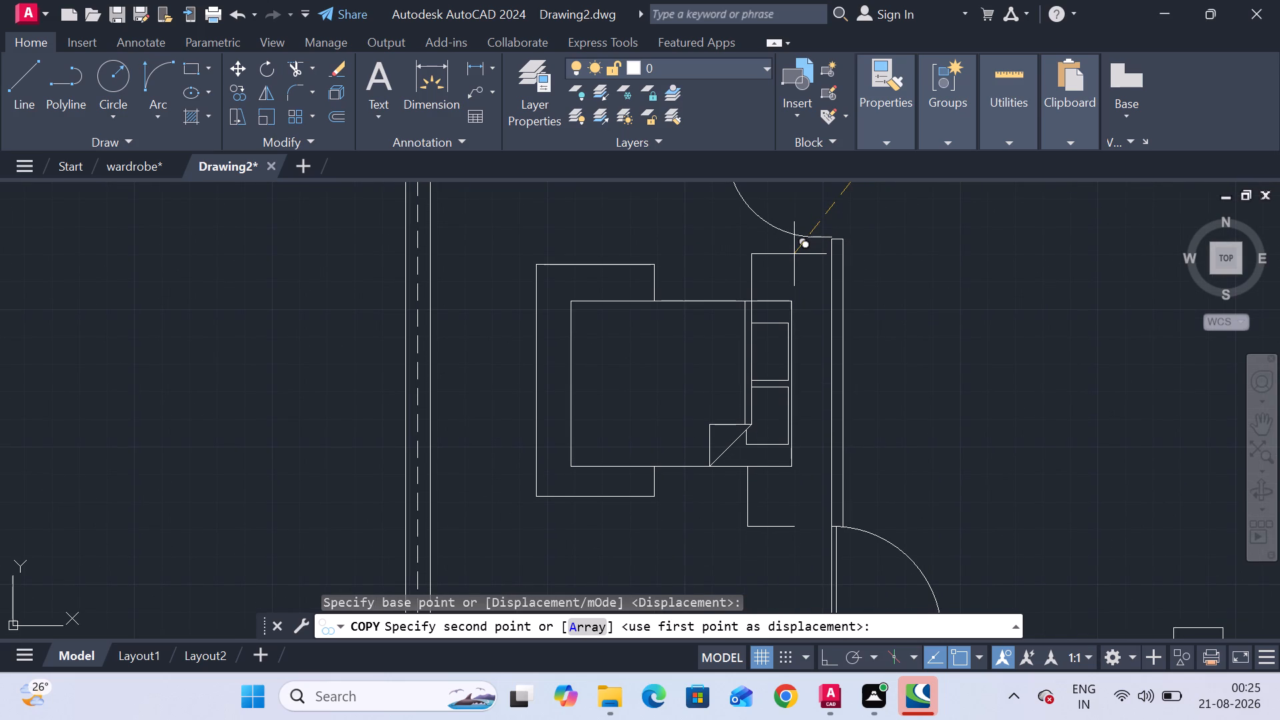
{"action": "scroll", "coordinate": [794, 254], "scroll_direction": "up", "scroll_amount": 1}
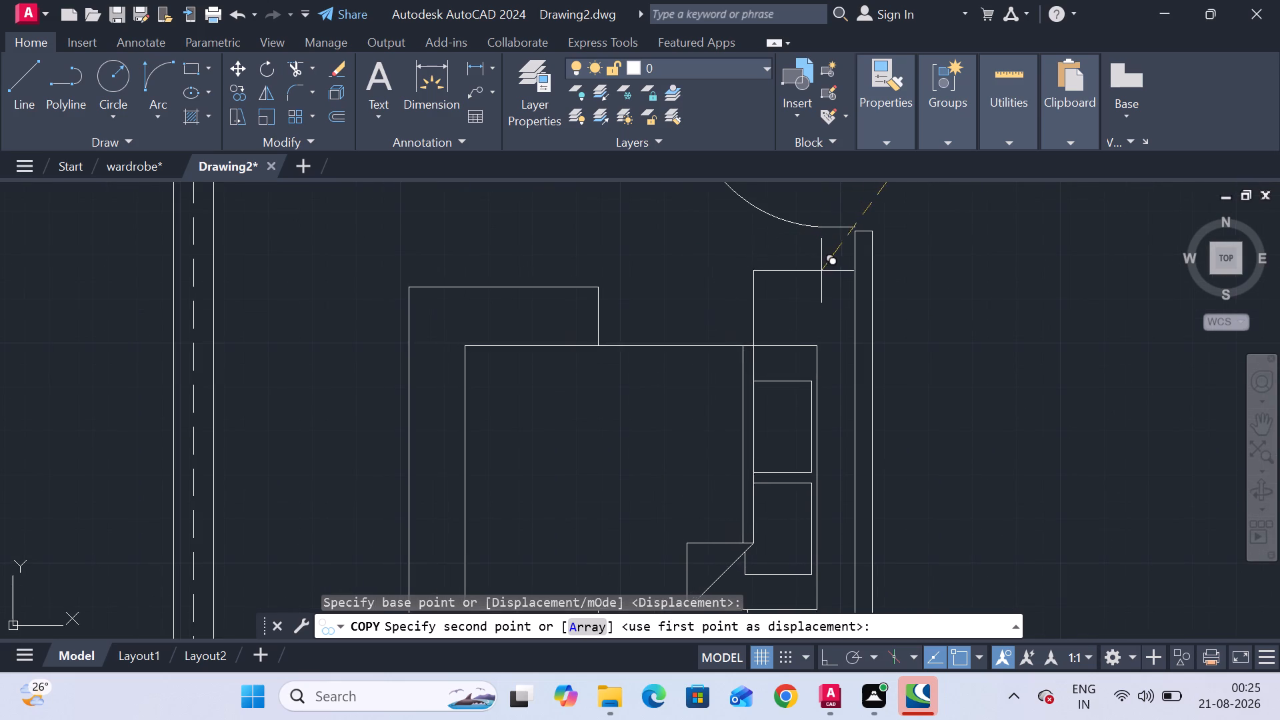
{"action": "scroll", "coordinate": [857, 277], "scroll_direction": "up", "scroll_amount": 1}
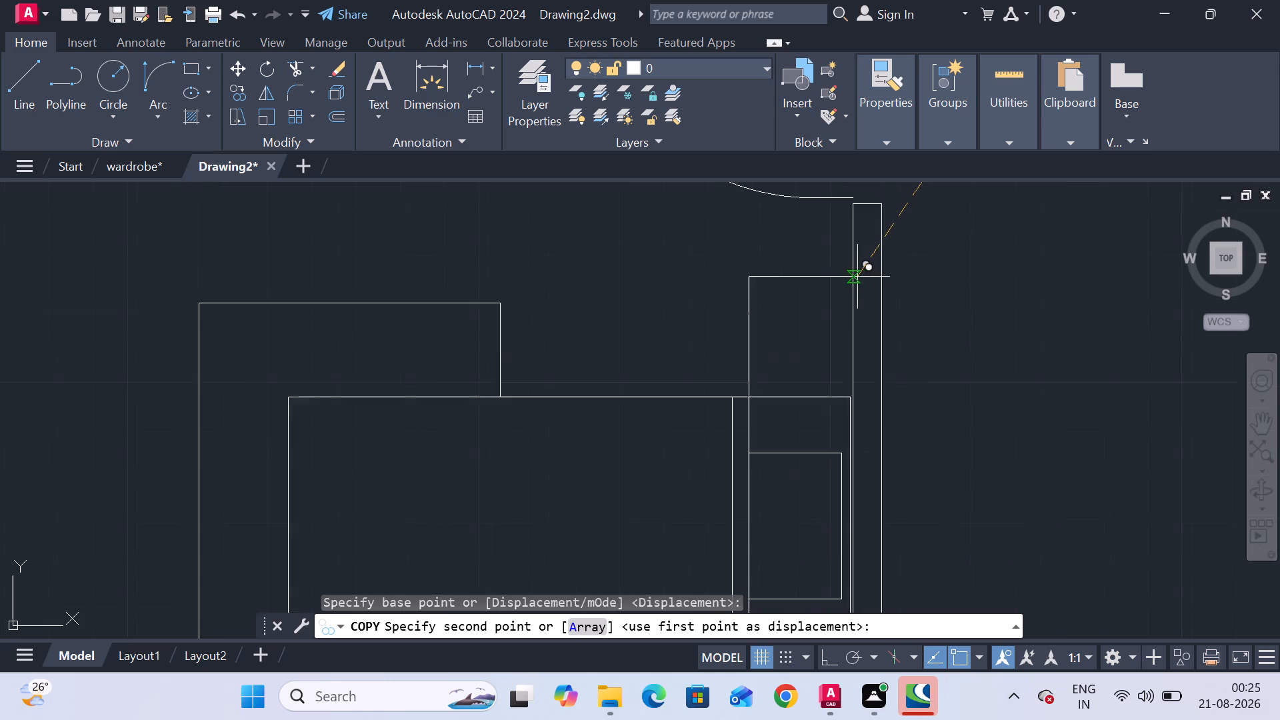
{"action": "scroll", "coordinate": [857, 277], "scroll_direction": "up", "scroll_amount": 1}
{"action": "left_click", "coordinate": [853, 291]}
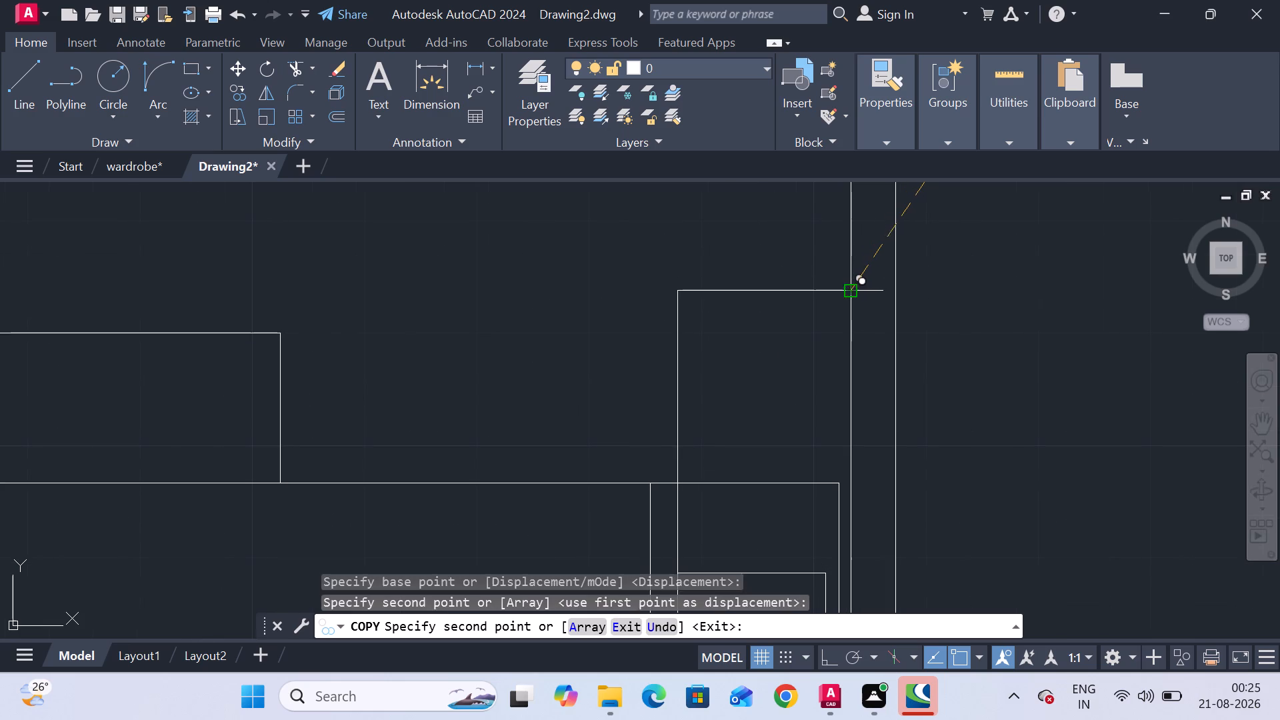
{"action": "key", "text": "Escape"}
Copy the northwest bedroom's desk outline, its dividing line and the round chair to the new bedroom's west wall, opposite the bed.
{"action": "scroll", "coordinate": [769, 322], "scroll_direction": "down", "scroll_amount": 3}
{"action": "middle_click_drag", "start_coordinate": [764, 321], "coordinate": [757, 255]}
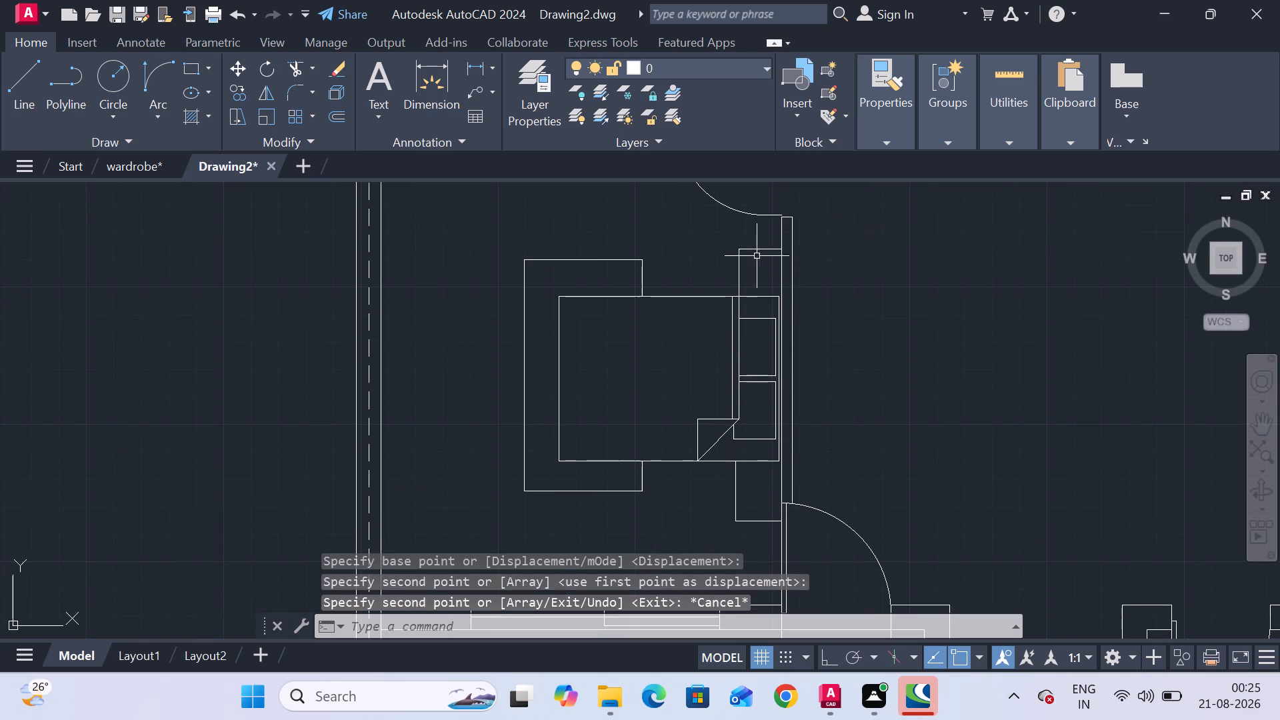
{"action": "middle_click_drag", "start_coordinate": [764, 431], "coordinate": [826, 418]}
{"action": "scroll", "coordinate": [820, 417], "scroll_direction": "down", "scroll_amount": 2}
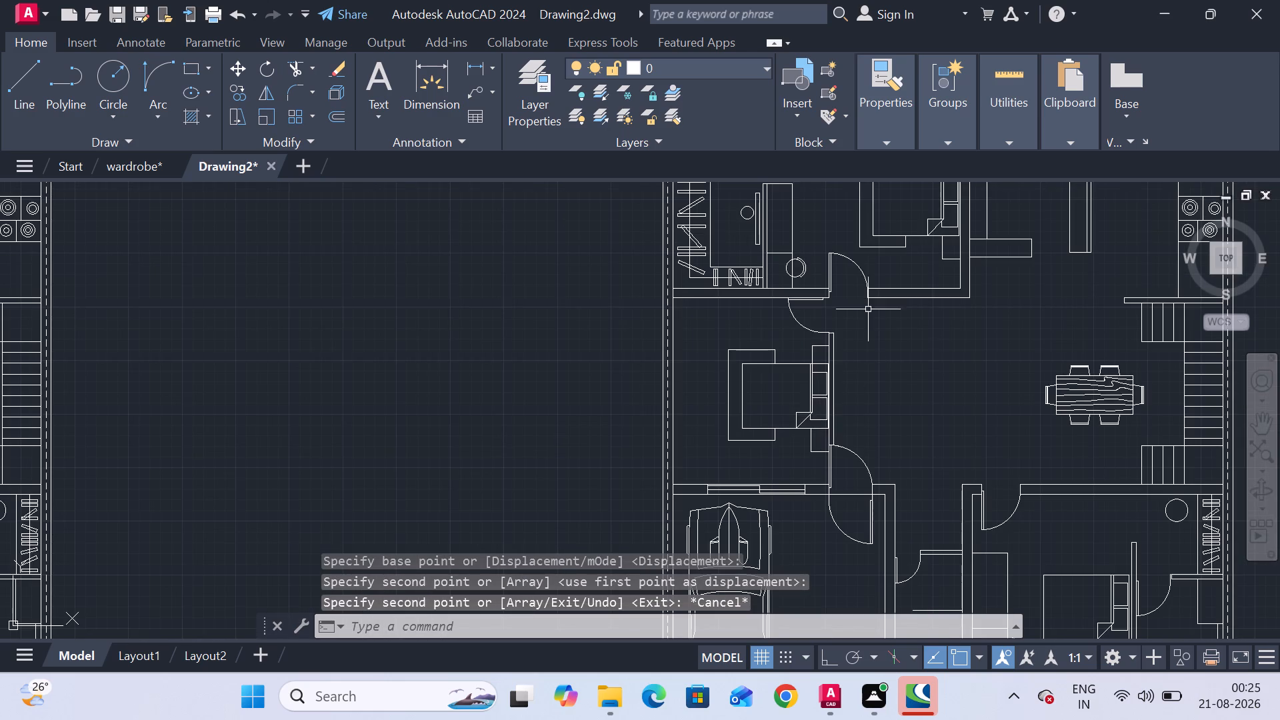
{"action": "middle_click_drag", "start_coordinate": [857, 297], "coordinate": [807, 443]}
{"action": "scroll", "coordinate": [760, 381], "scroll_direction": "up", "scroll_amount": 2}
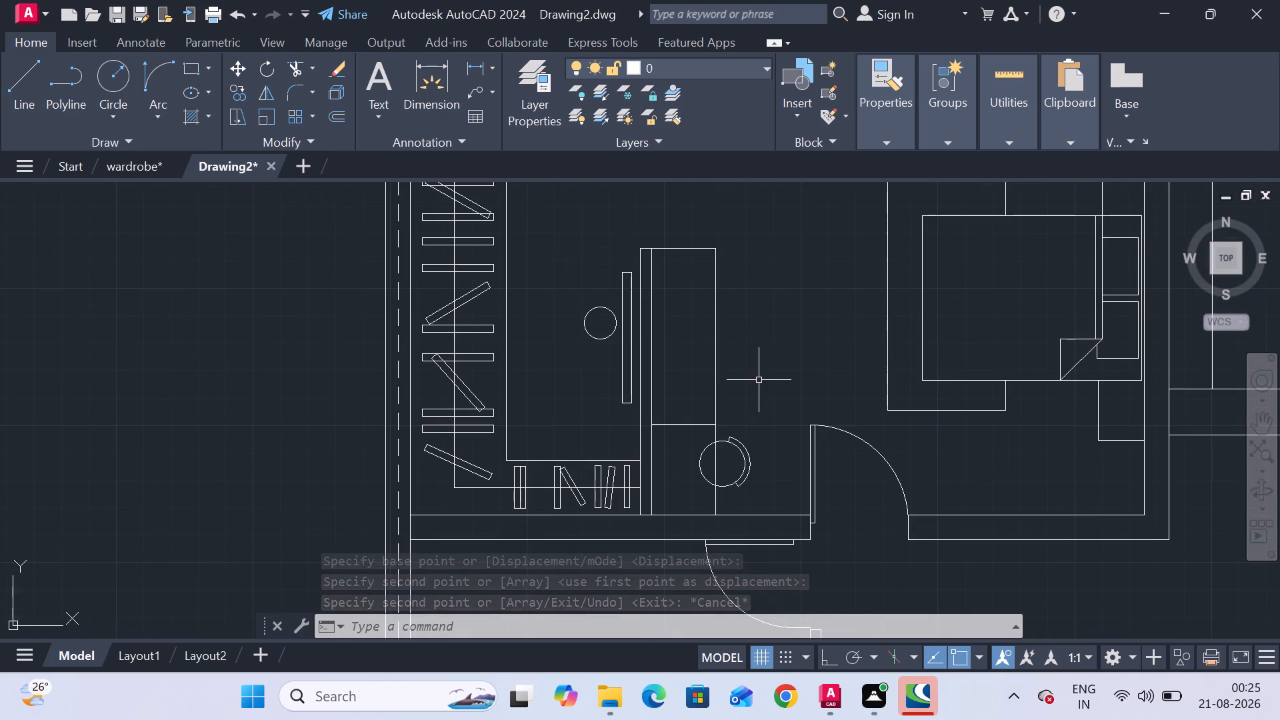
{"action": "left_click", "coordinate": [715, 386]}
{"action": "middle_click_drag", "start_coordinate": [765, 387], "coordinate": [783, 391]}
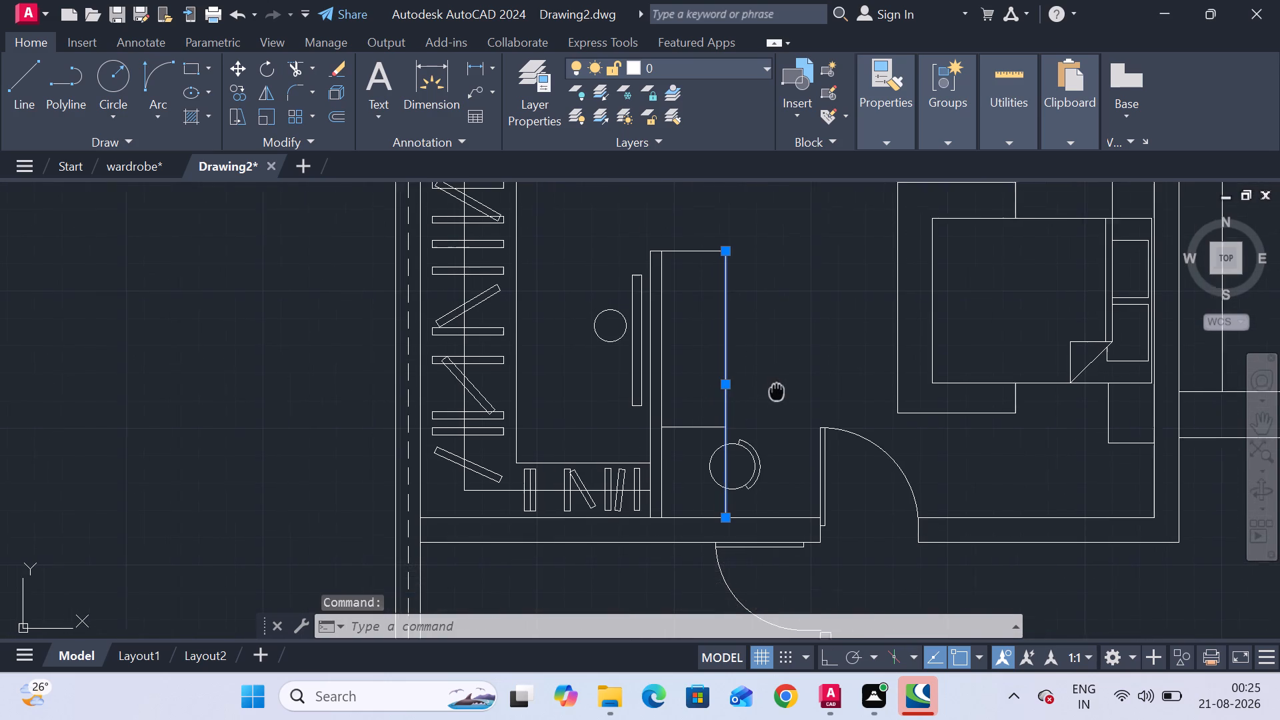
{"action": "middle_click_drag", "start_coordinate": [783, 391], "coordinate": [810, 397]}
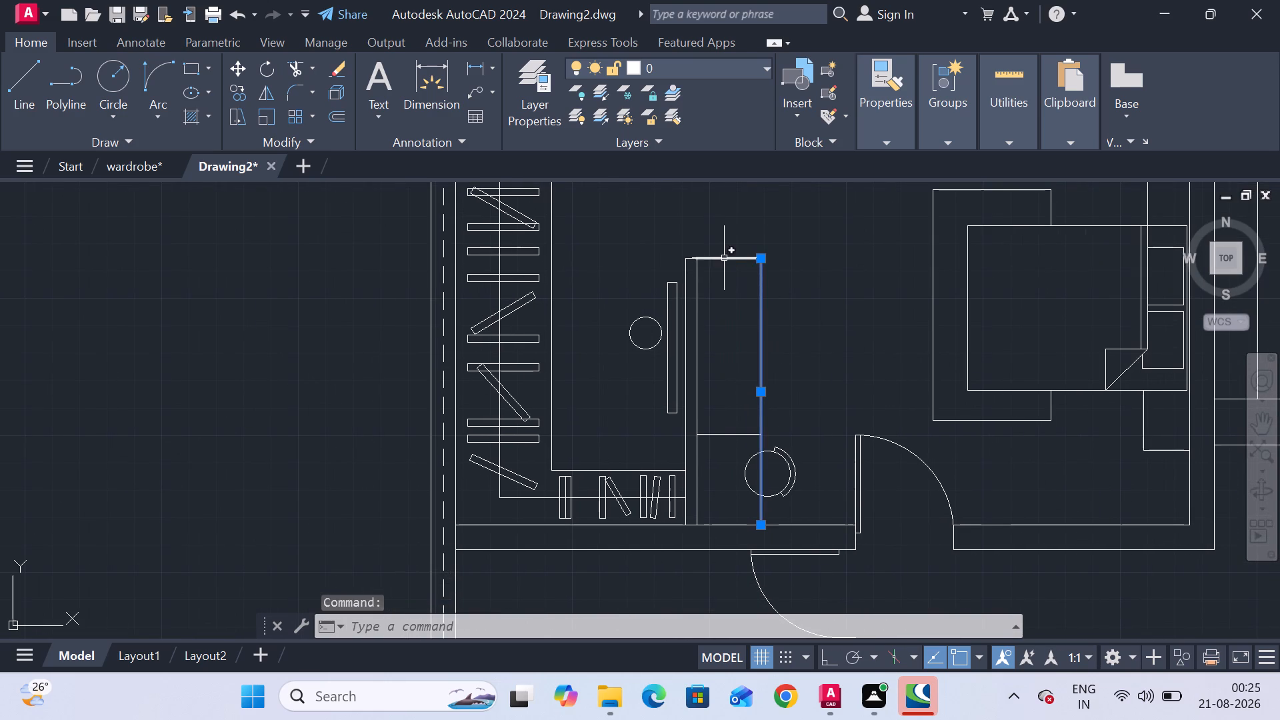
{"action": "left_click", "coordinate": [724, 258]}
{"action": "left_click", "coordinate": [731, 435]}
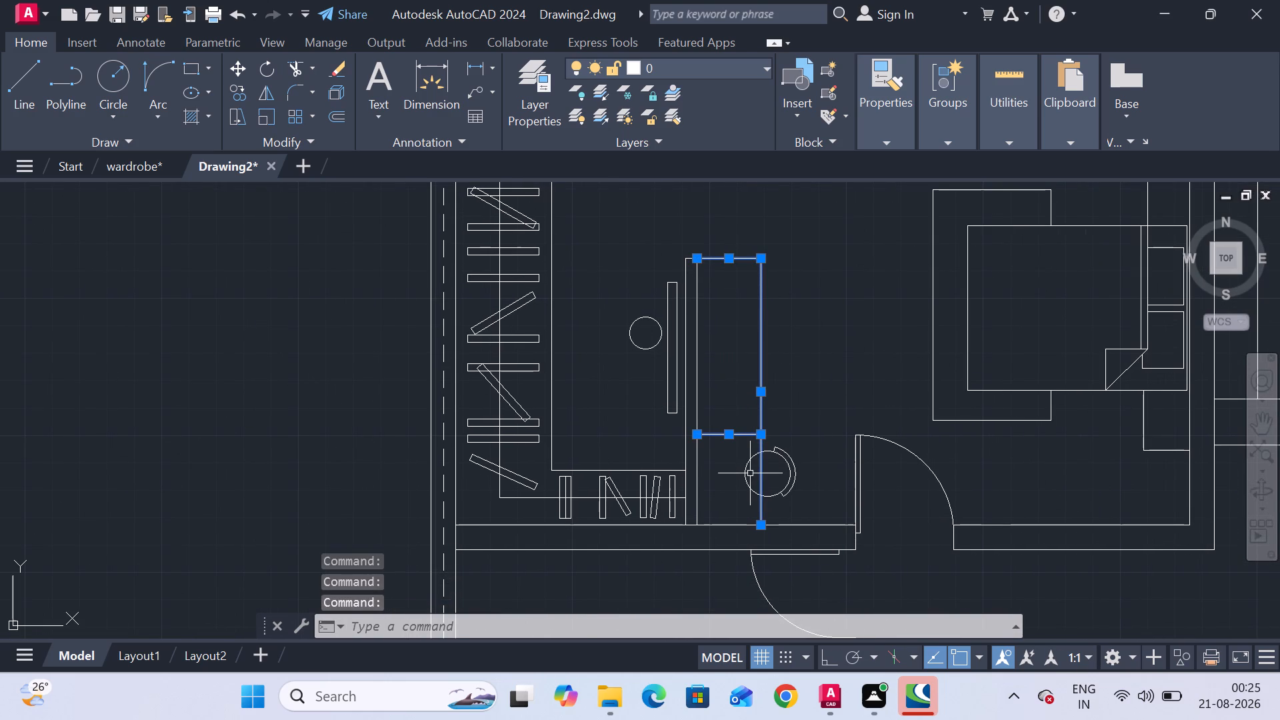
{"action": "left_click", "coordinate": [749, 474]}
{"action": "scroll", "coordinate": [745, 478], "scroll_direction": "up", "scroll_amount": 3}
{"action": "left_click", "coordinate": [745, 476]}
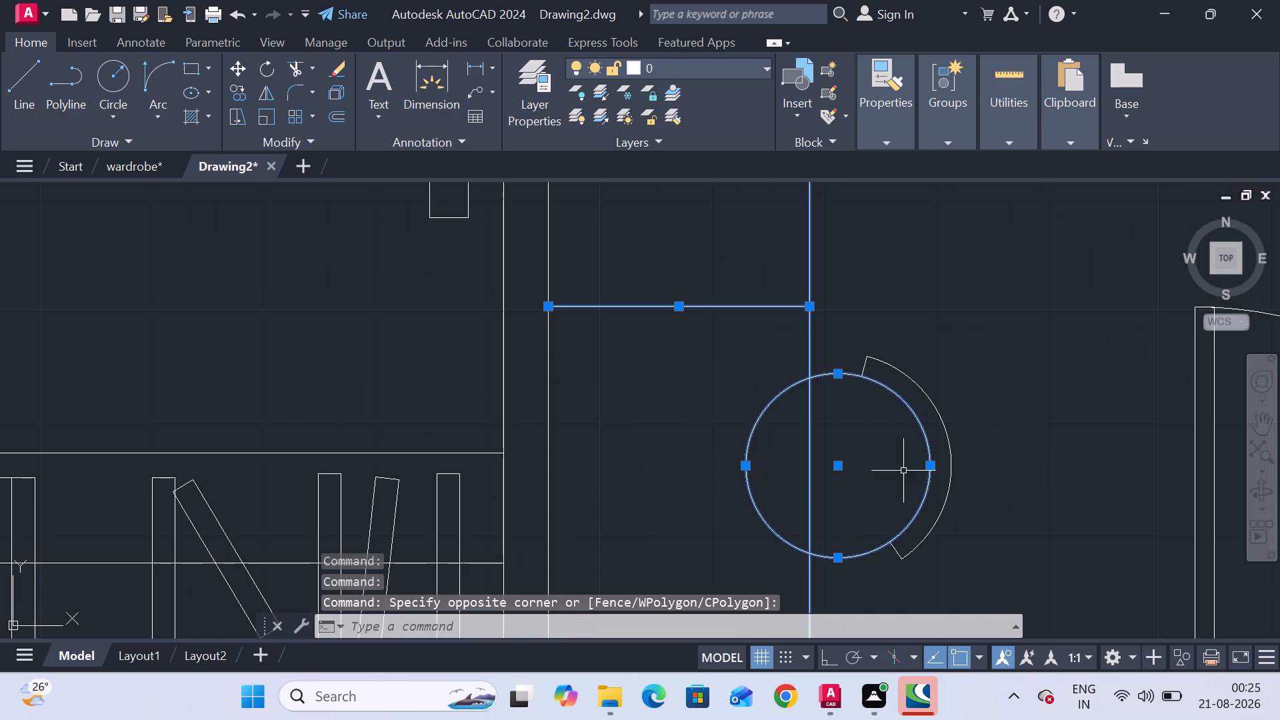
{"action": "left_click", "coordinate": [942, 418]}
{"action": "left_click", "coordinate": [864, 367]}
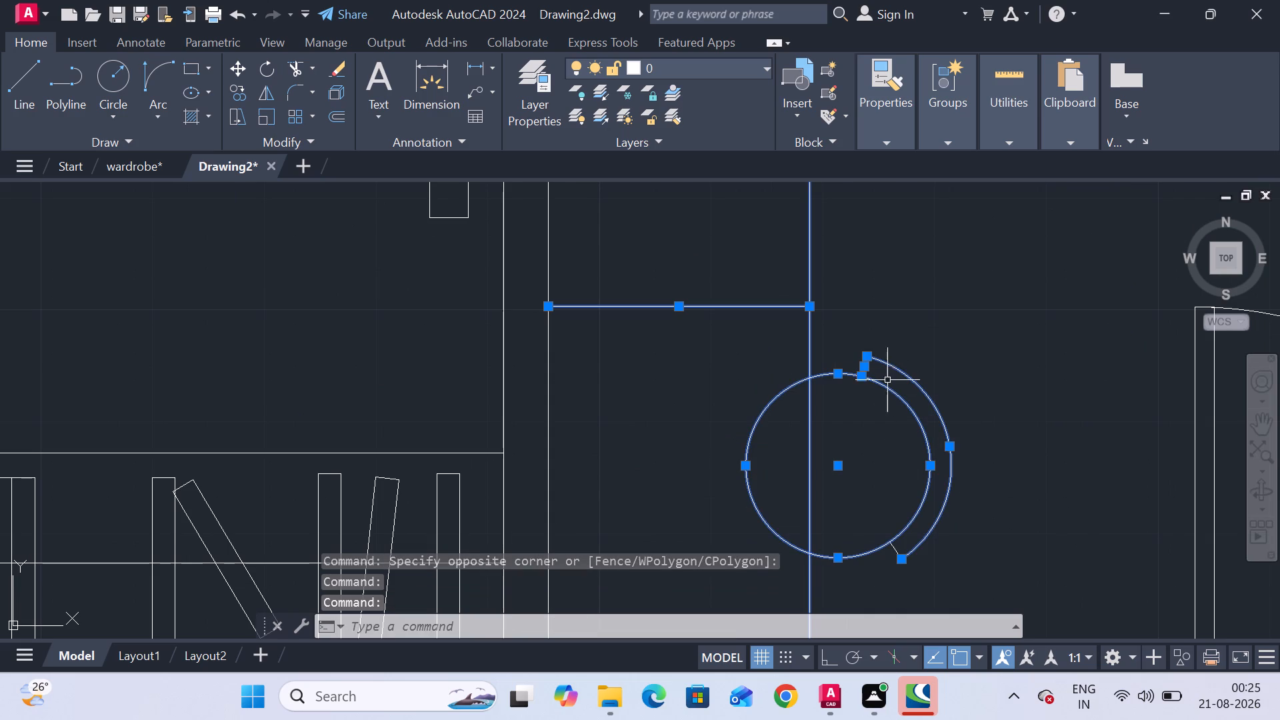
{"action": "left_click", "coordinate": [896, 549]}
{"action": "right_click", "coordinate": [879, 432]}
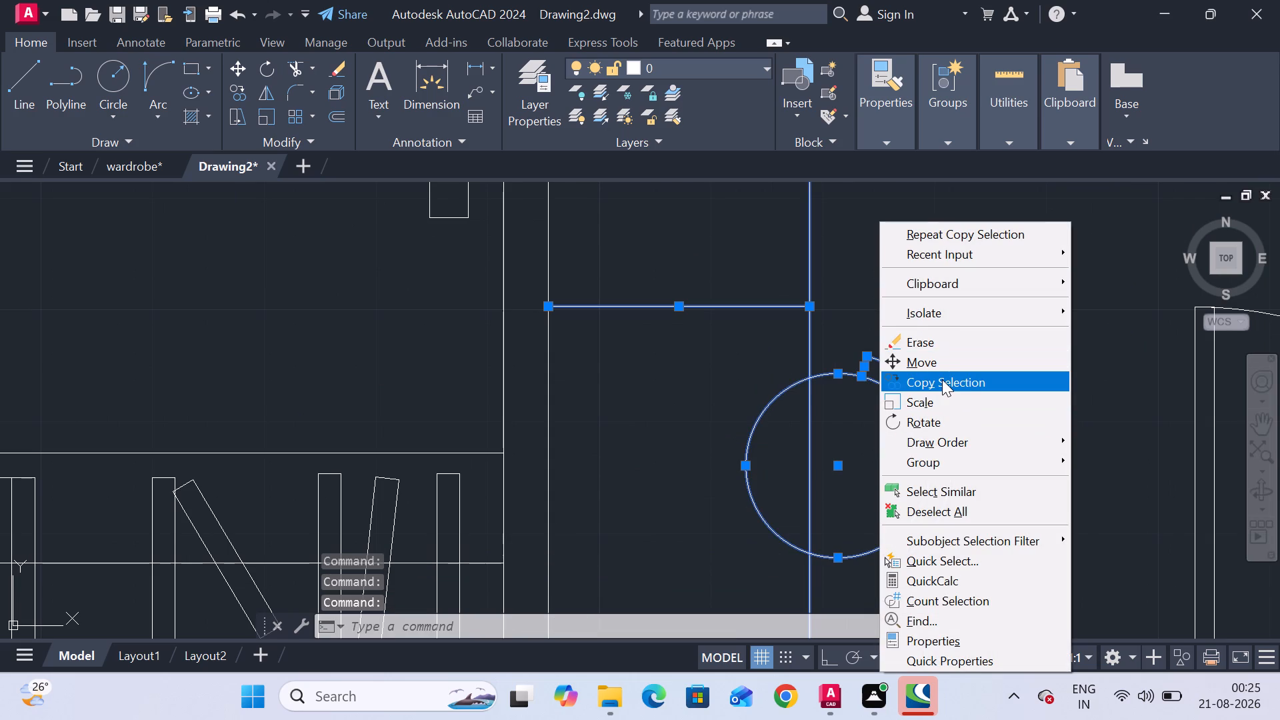
{"action": "left_click", "coordinate": [942, 379]}
{"action": "scroll", "coordinate": [802, 395], "scroll_direction": "down", "scroll_amount": 3}
{"action": "middle_click_drag", "start_coordinate": [802, 395], "coordinate": [871, 373]}
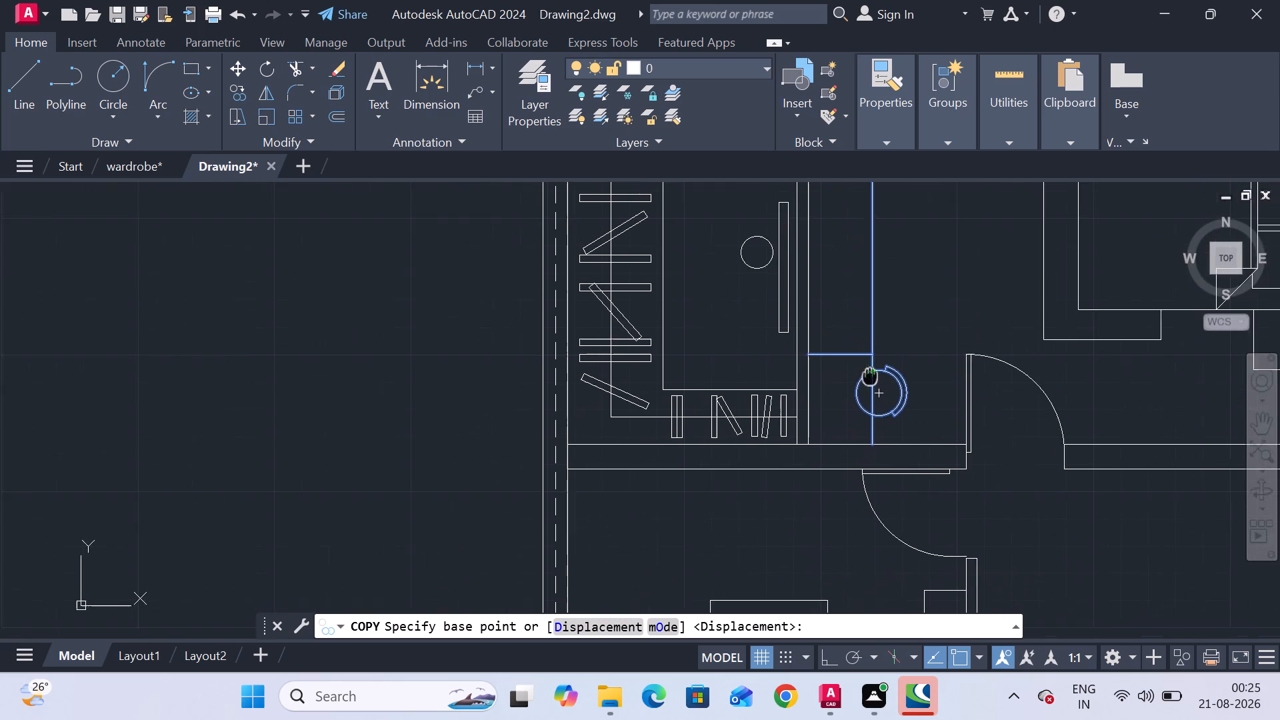
{"action": "middle_click_drag", "start_coordinate": [871, 373], "coordinate": [875, 371]}
{"action": "middle_click_drag", "start_coordinate": [917, 339], "coordinate": [917, 441]}
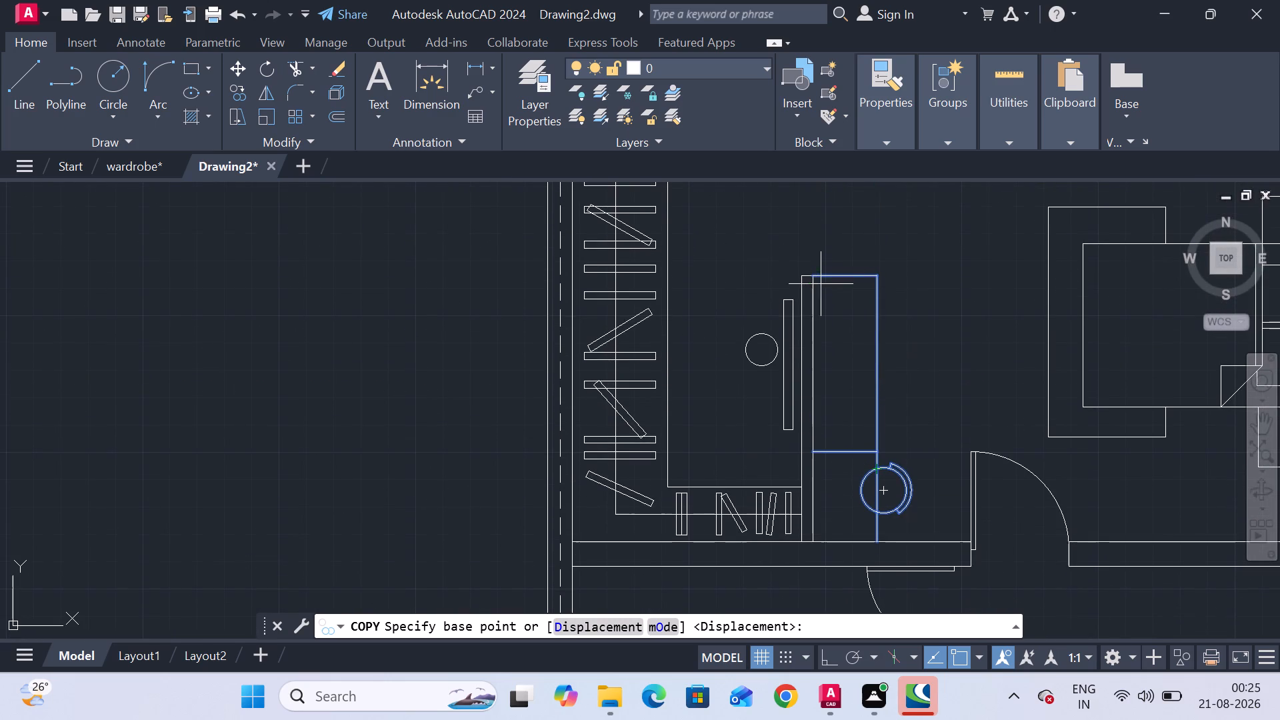
{"action": "left_click", "coordinate": [816, 279]}
{"action": "scroll", "coordinate": [836, 413], "scroll_direction": "down", "scroll_amount": 2}
{"action": "middle_click_drag", "start_coordinate": [836, 413], "coordinate": [1057, 229]}
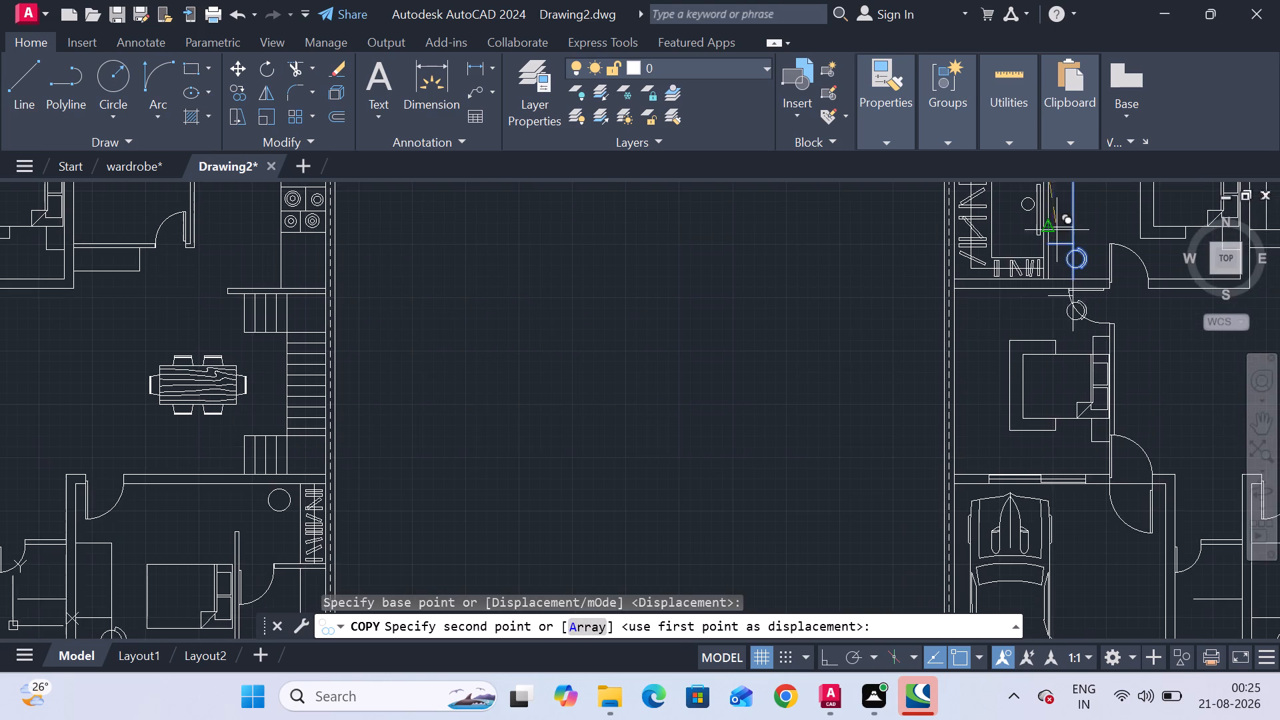
{"action": "scroll", "coordinate": [971, 319], "scroll_direction": "up", "scroll_amount": 2}
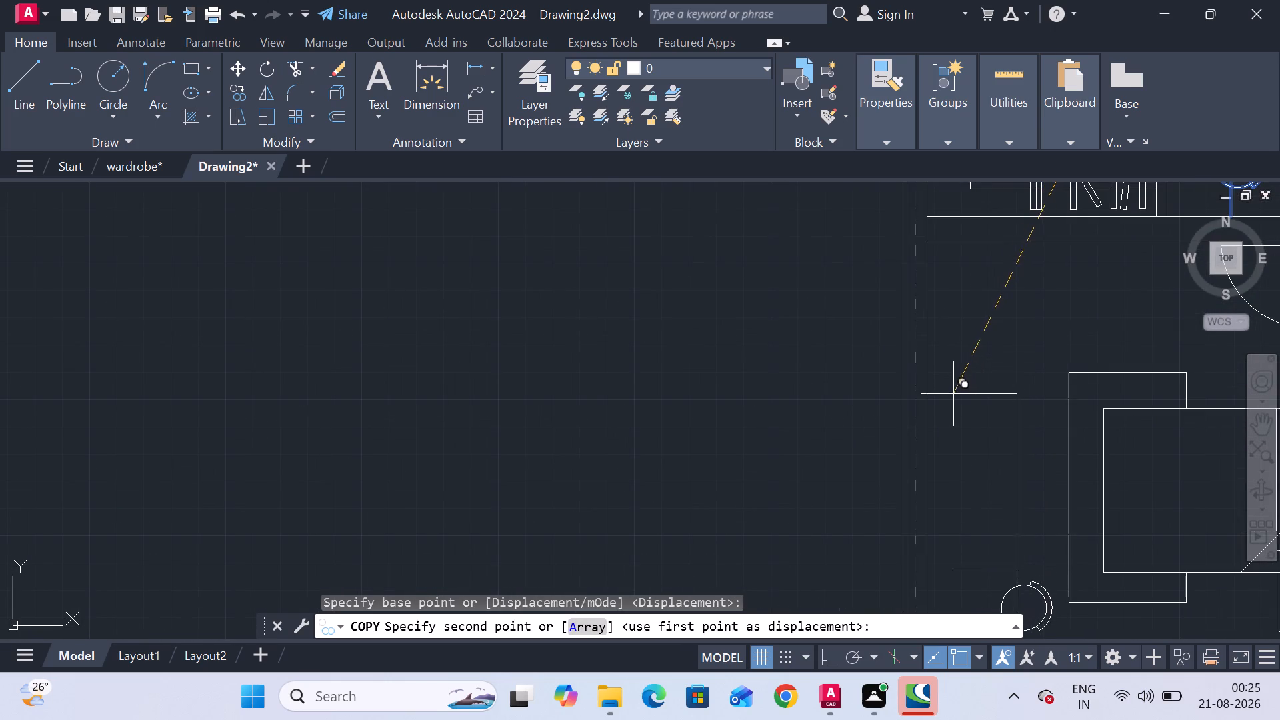
{"action": "middle_click_drag", "start_coordinate": [939, 398], "coordinate": [952, 315]}
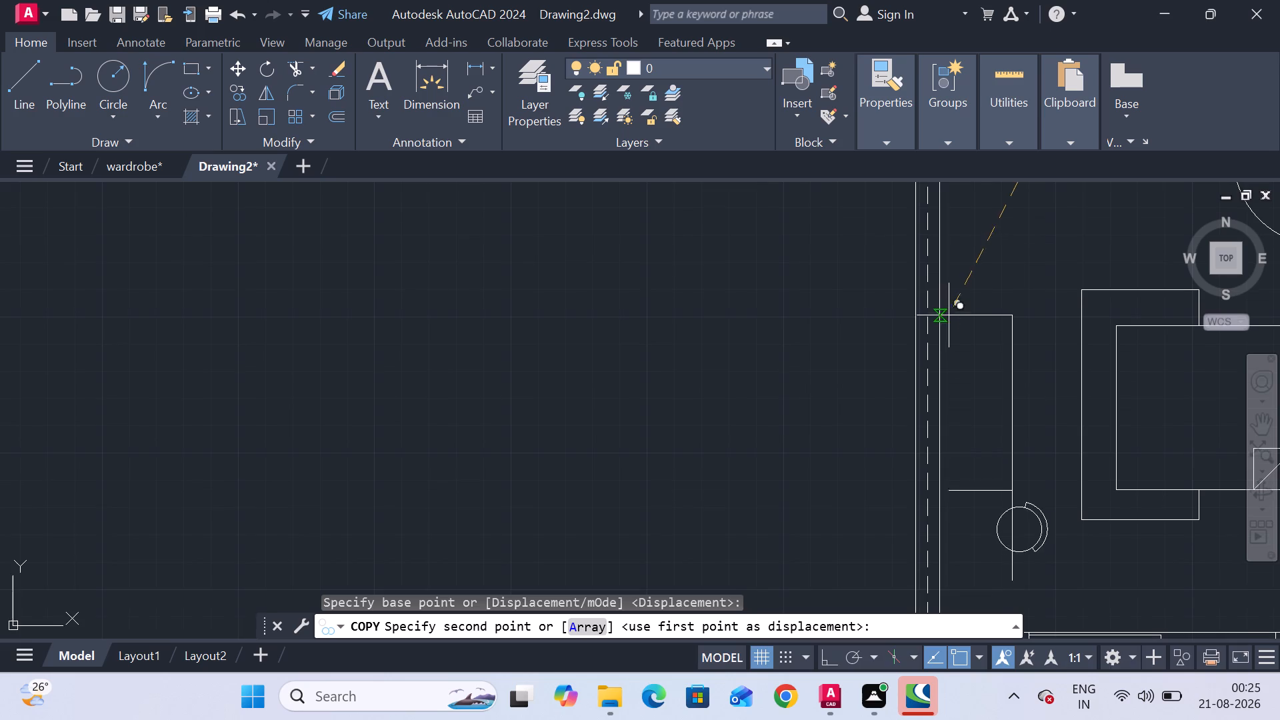
{"action": "scroll", "coordinate": [945, 331], "scroll_direction": "up", "scroll_amount": 3}
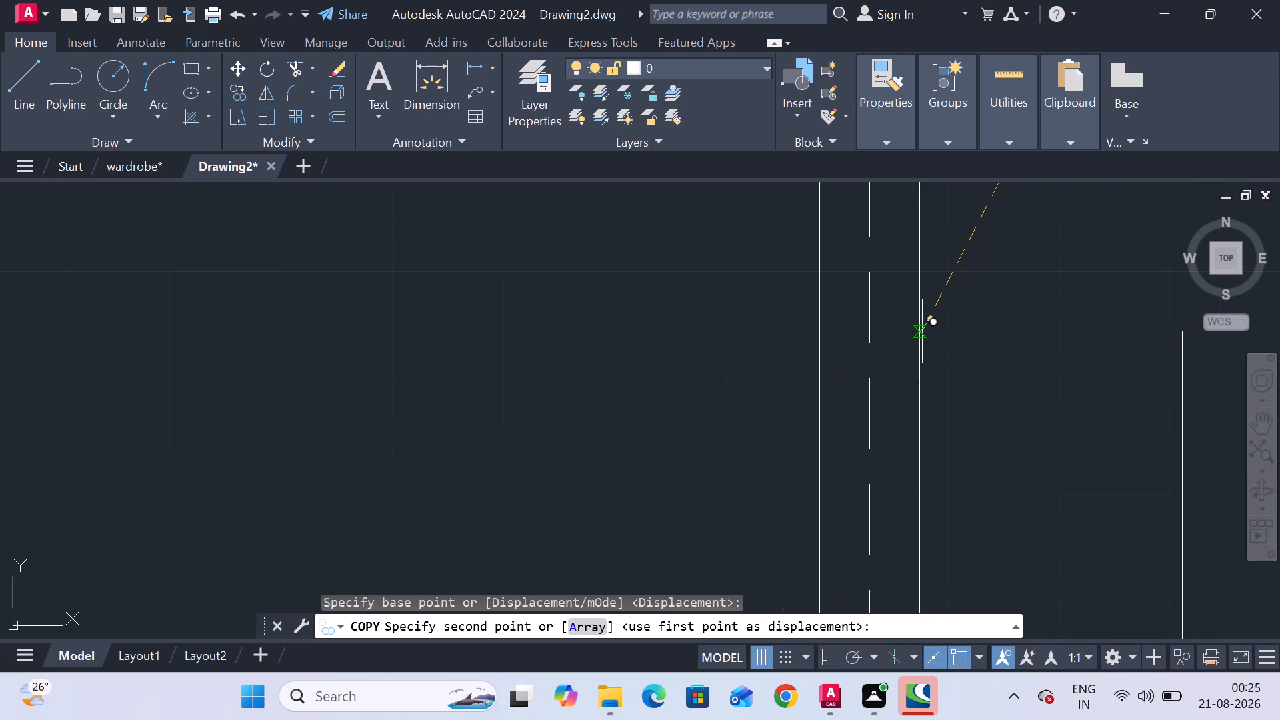
{"action": "left_click", "coordinate": [919, 333]}
{"action": "key", "text": "Escape"}
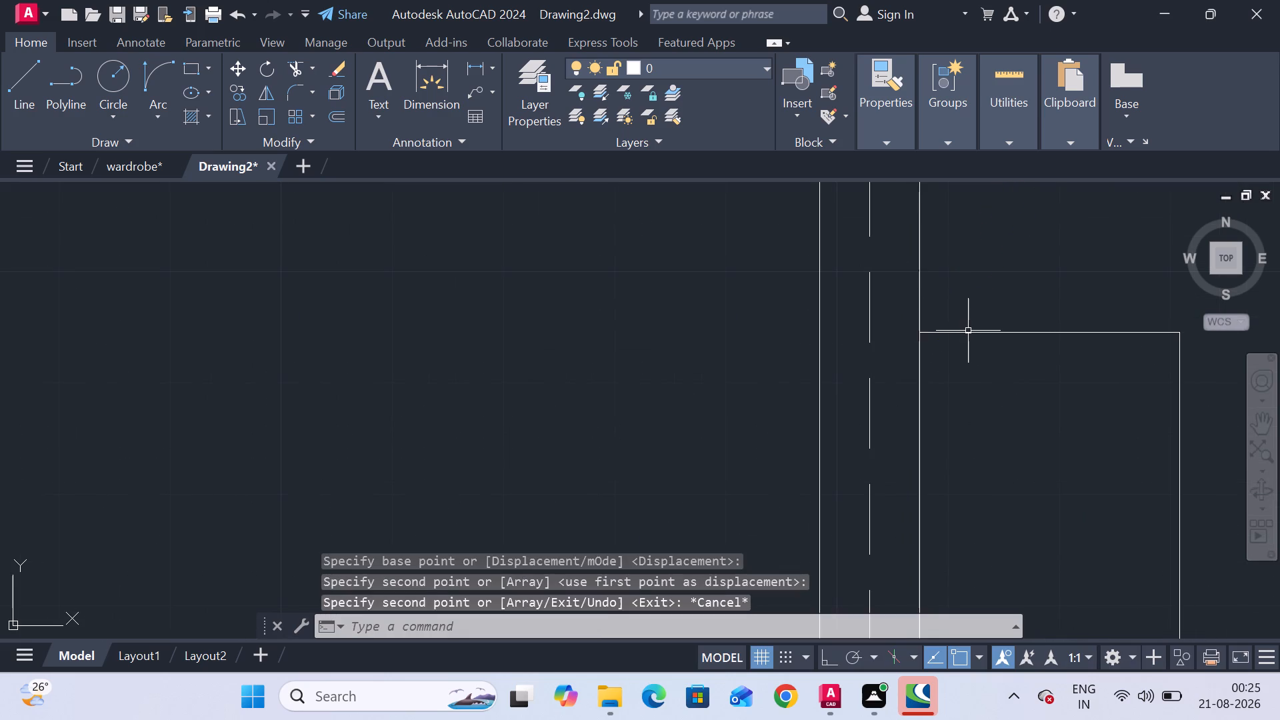
Draw a line from the south end of the new bedroom's desk outline to the west wall, closing the desk.
{"action": "scroll", "coordinate": [968, 331], "scroll_direction": "down", "scroll_amount": 3}
{"action": "middle_click_drag", "start_coordinate": [968, 331], "coordinate": [947, 296]}
{"action": "middle_click_drag", "start_coordinate": [1035, 419], "coordinate": [987, 311]}
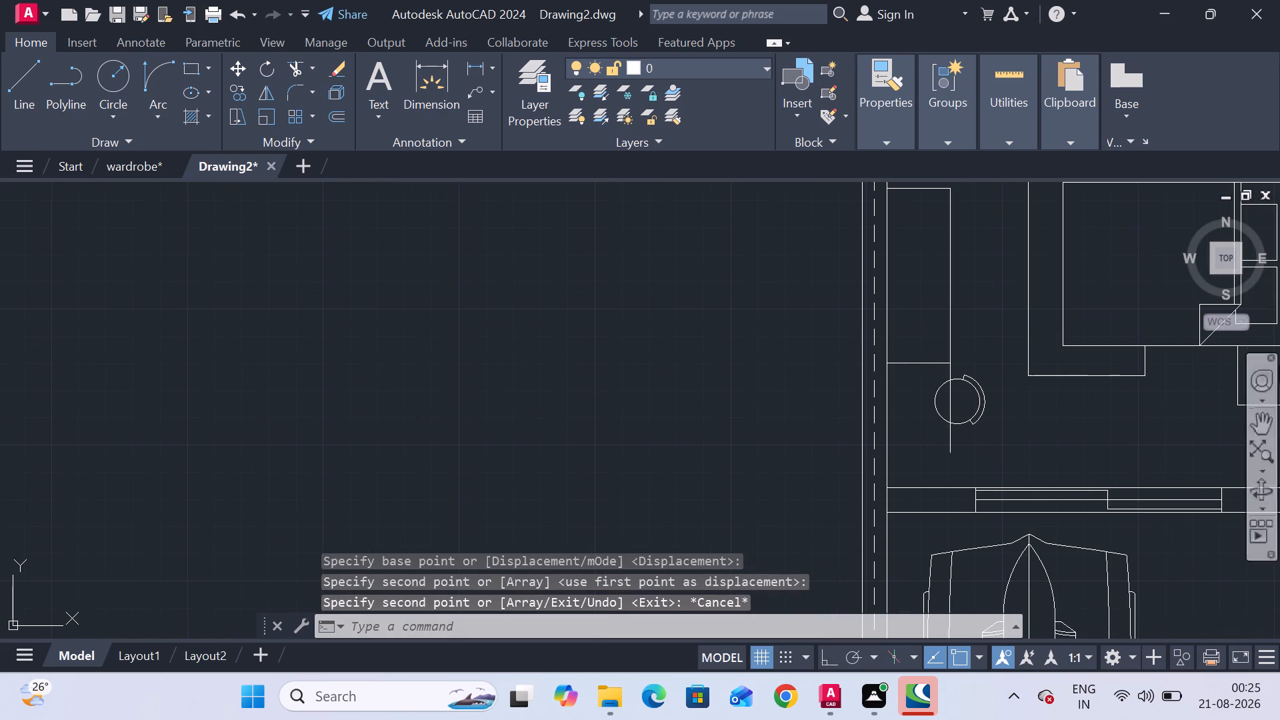
{"action": "left_click", "coordinate": [27, 83]}
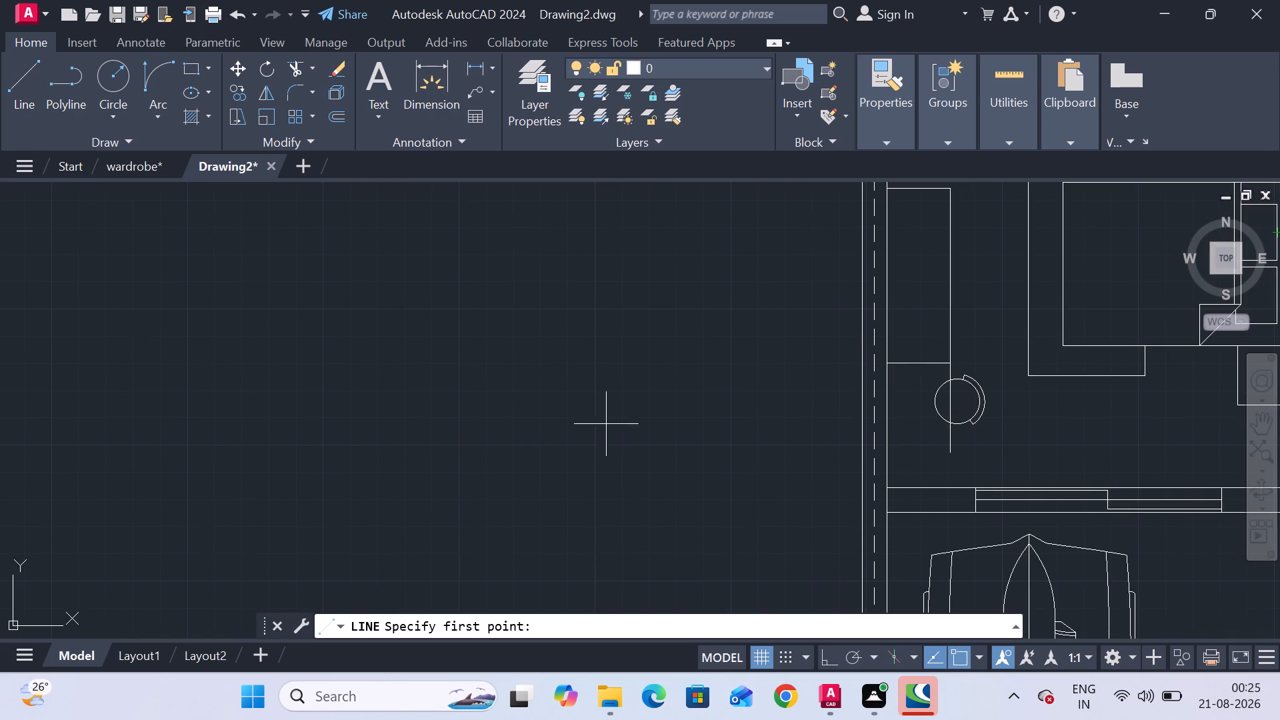
{"action": "left_click", "coordinate": [951, 448]}
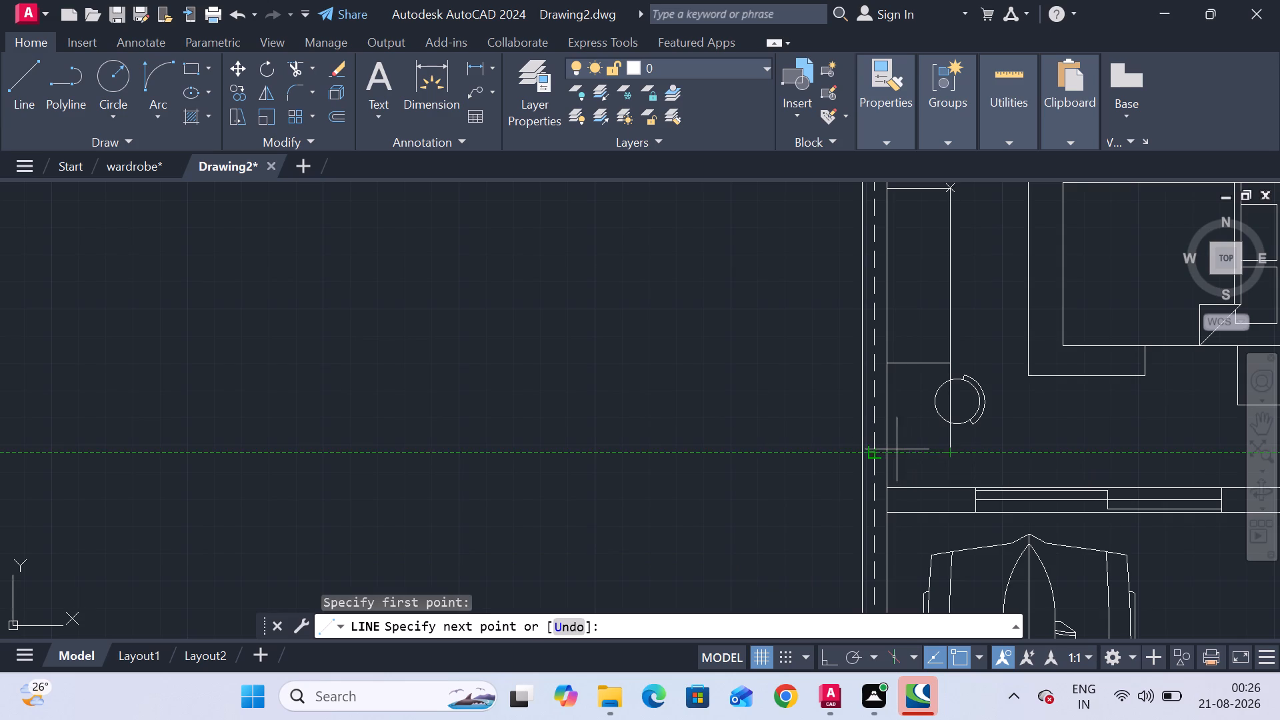
{"action": "left_click", "coordinate": [889, 450]}
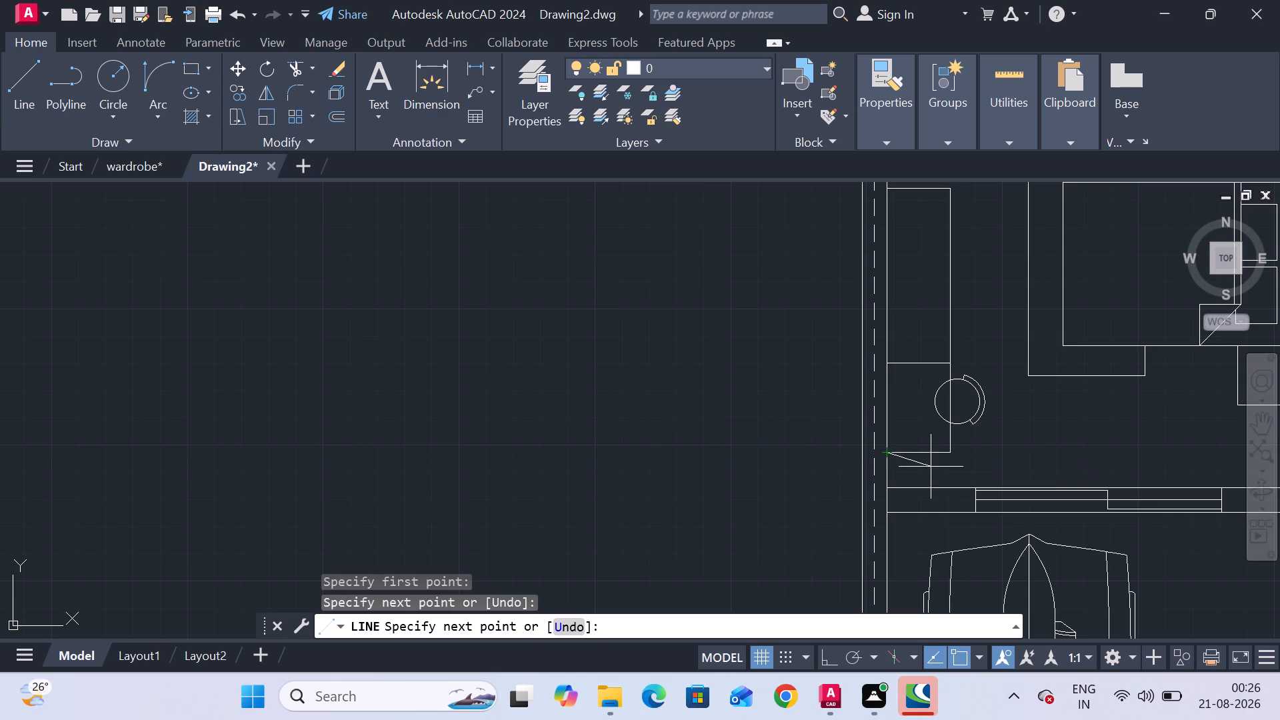
{"action": "key", "text": "Escape"}
{"action": "key", "text": "Escape"}
Delete both cars from the parking area of the eastern plan.
{"action": "scroll", "coordinate": [931, 469], "scroll_direction": "down", "scroll_amount": 2}
{"action": "middle_click_drag", "start_coordinate": [933, 471], "coordinate": [647, 473]}
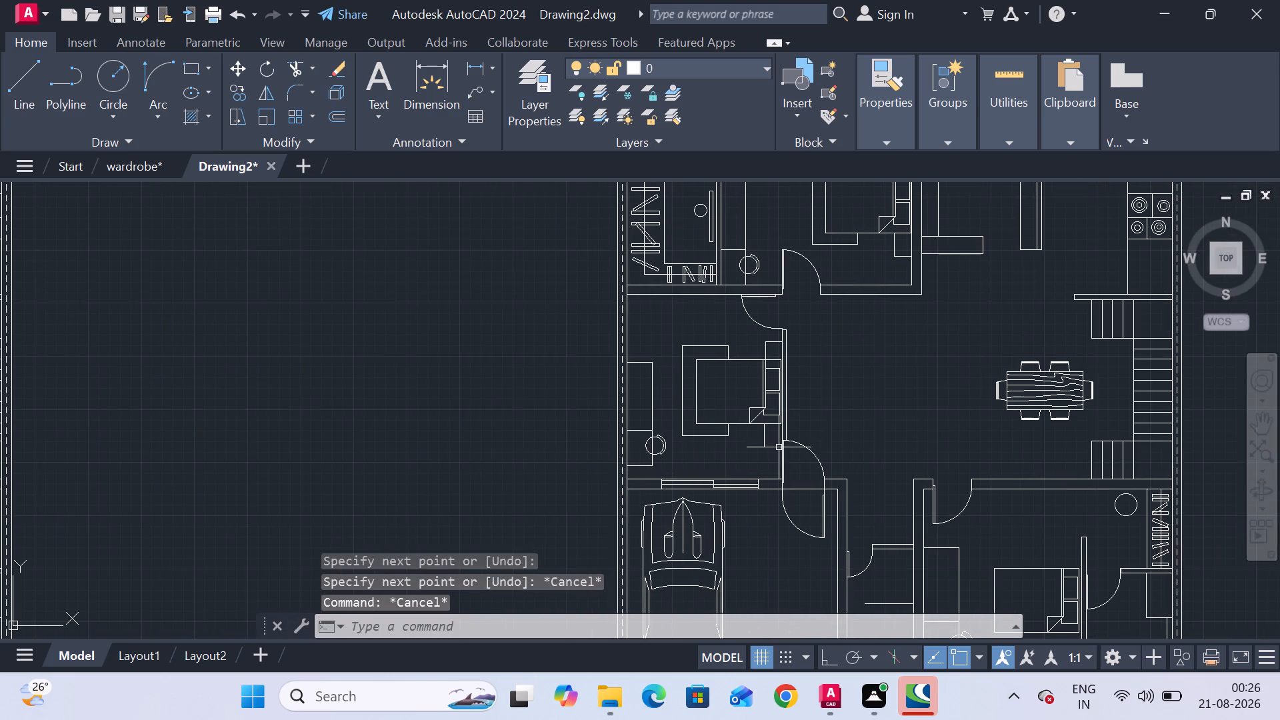
{"action": "middle_click_drag", "start_coordinate": [944, 447], "coordinate": [721, 476]}
{"action": "scroll", "coordinate": [713, 439], "scroll_direction": "down", "scroll_amount": 1}
{"action": "middle_click_drag", "start_coordinate": [713, 439], "coordinate": [711, 387]}
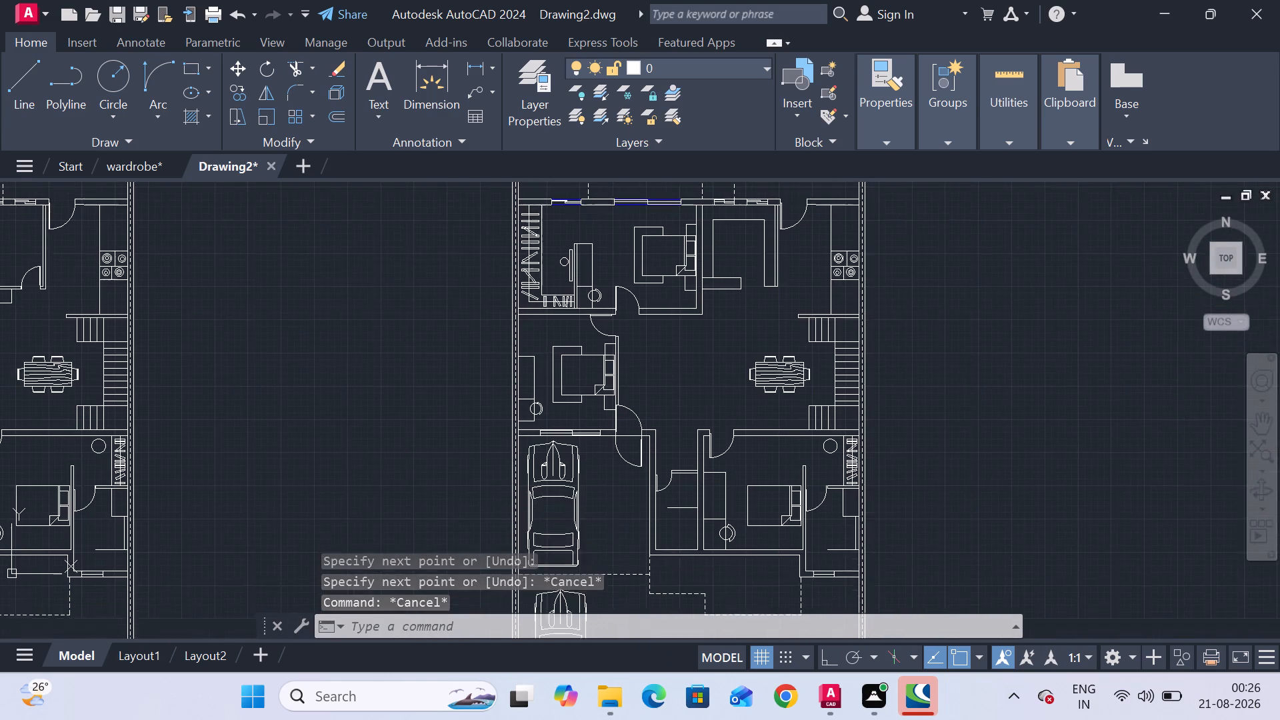
{"action": "middle_click_drag", "start_coordinate": [711, 387], "coordinate": [705, 341]}
{"action": "middle_click_drag", "start_coordinate": [713, 459], "coordinate": [788, 360]}
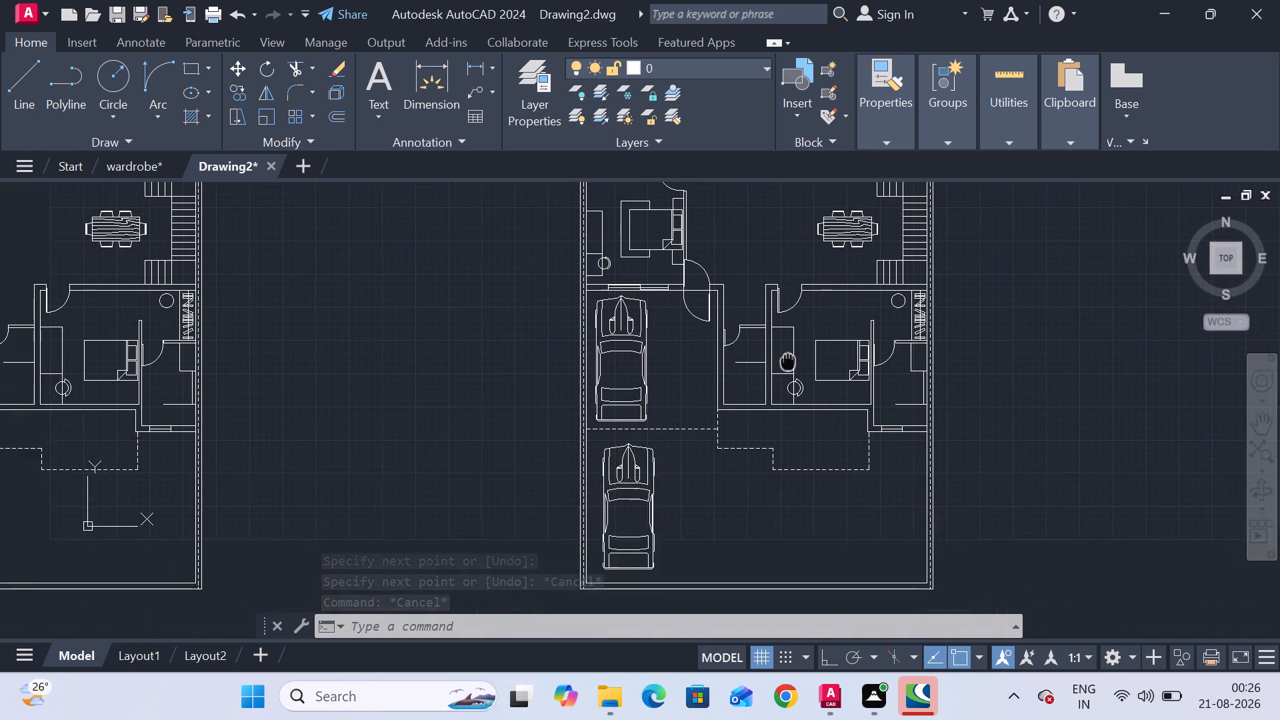
{"action": "middle_click_drag", "start_coordinate": [788, 360], "coordinate": [837, 325]}
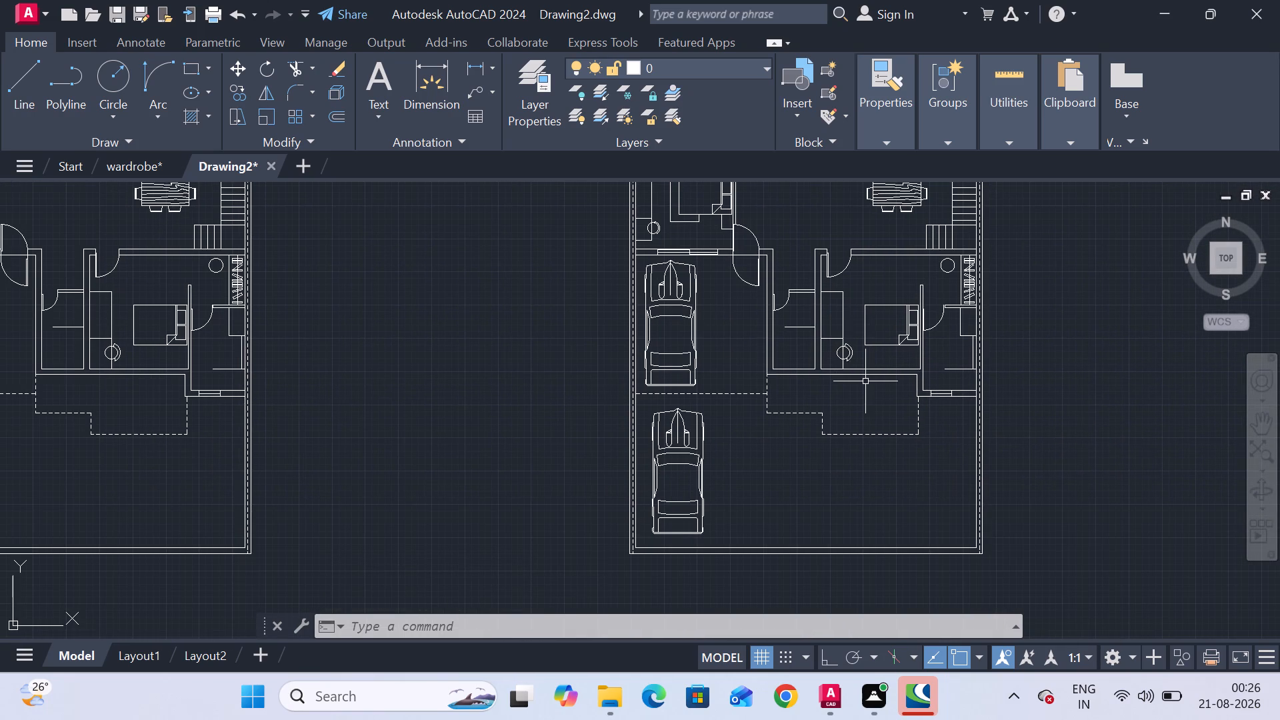
{"action": "left_click", "coordinate": [688, 332]}
{"action": "left_click", "coordinate": [675, 315]}
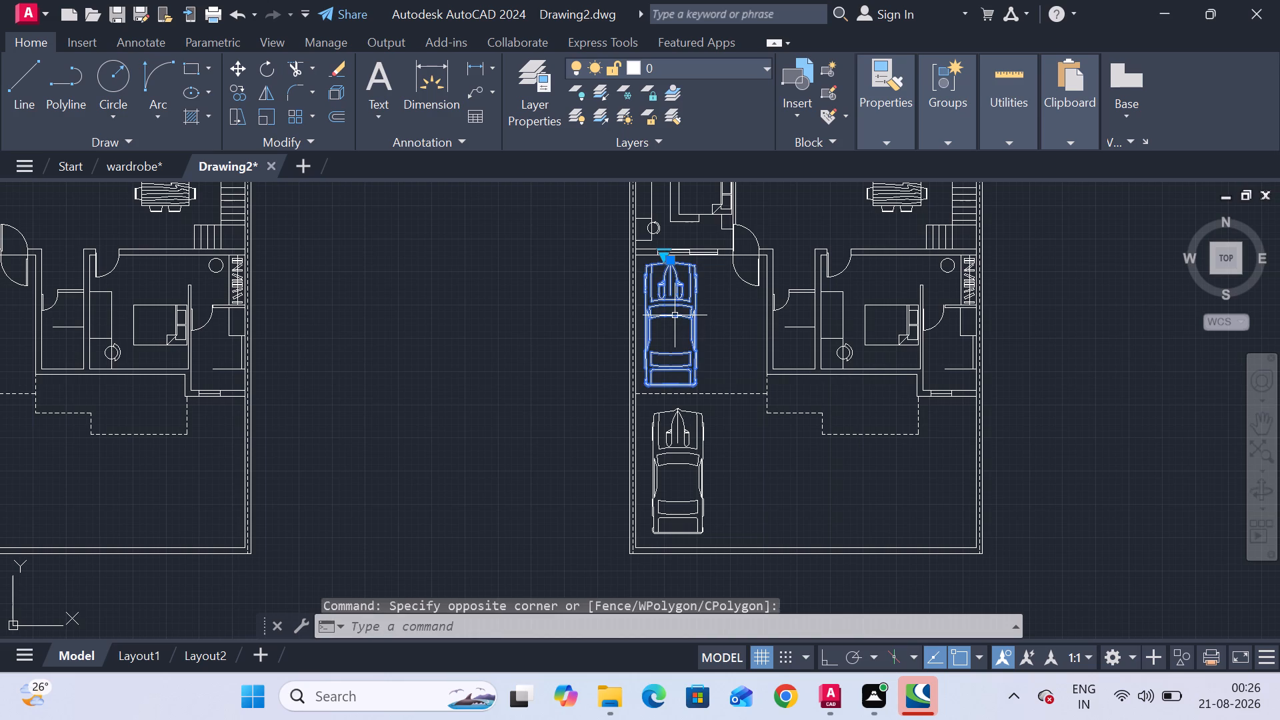
{"action": "key", "text": "Delete"}
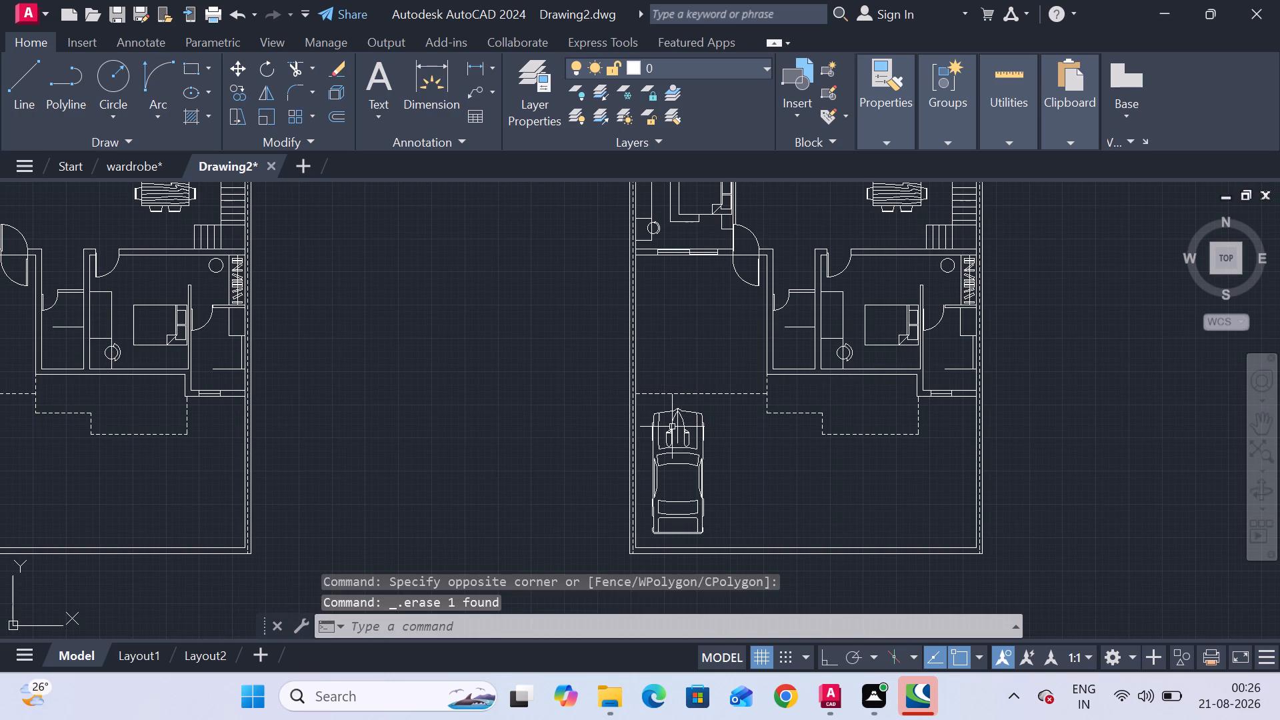
{"action": "left_click", "coordinate": [673, 429]}
{"action": "key", "text": "Delete"}
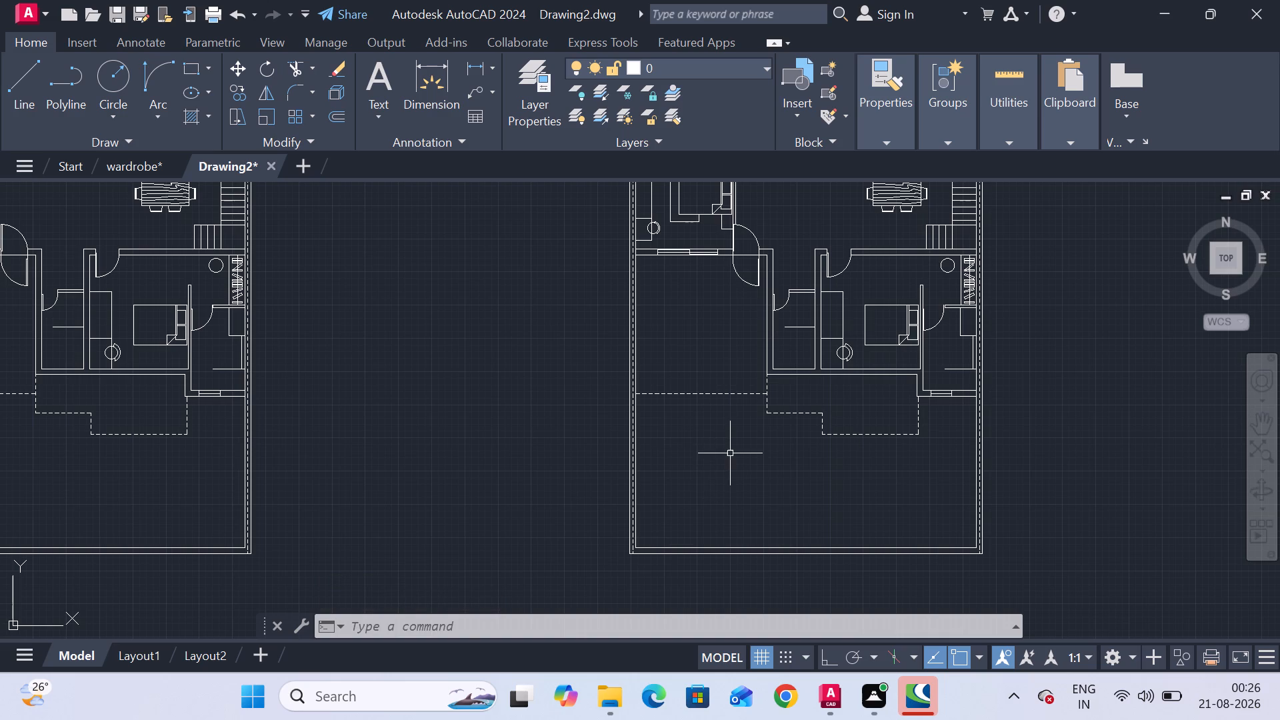
Copy the dashed line south of the eastern plan's parking area northward ten times at freehand spacing, from its end on the west wall.
{"action": "left_click", "coordinate": [748, 394]}
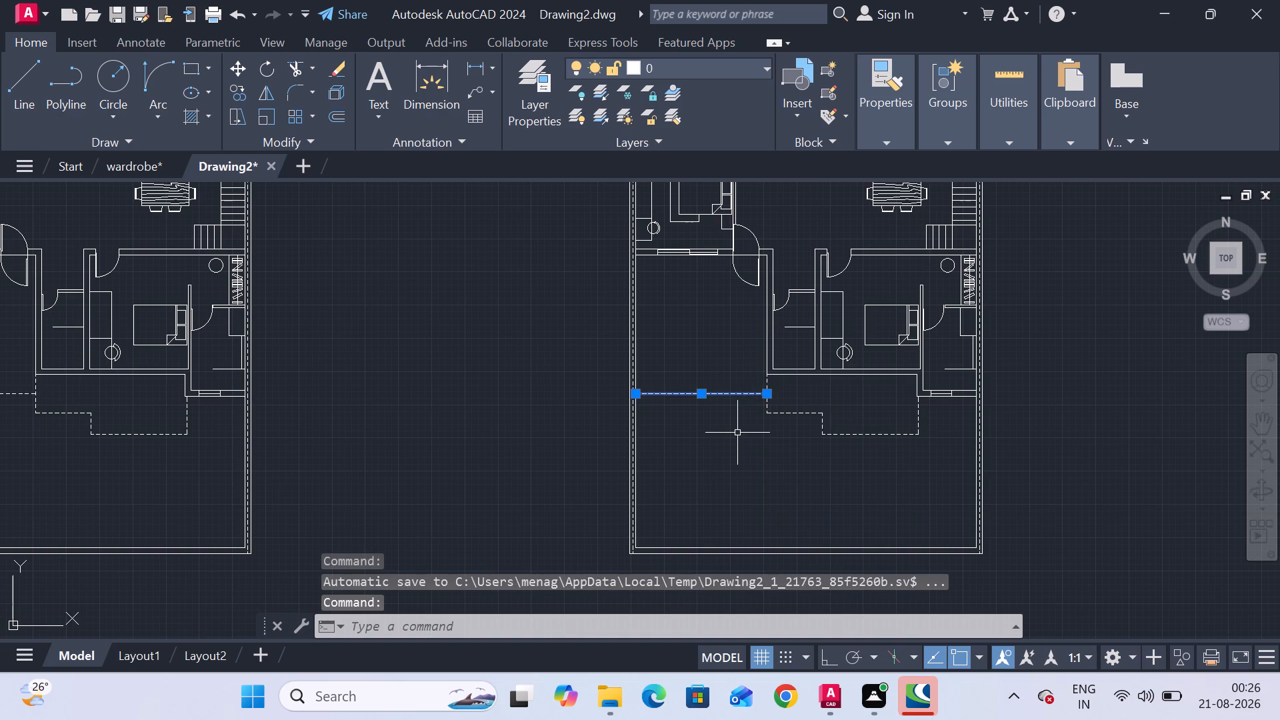
{"action": "key", "text": "Escape"}
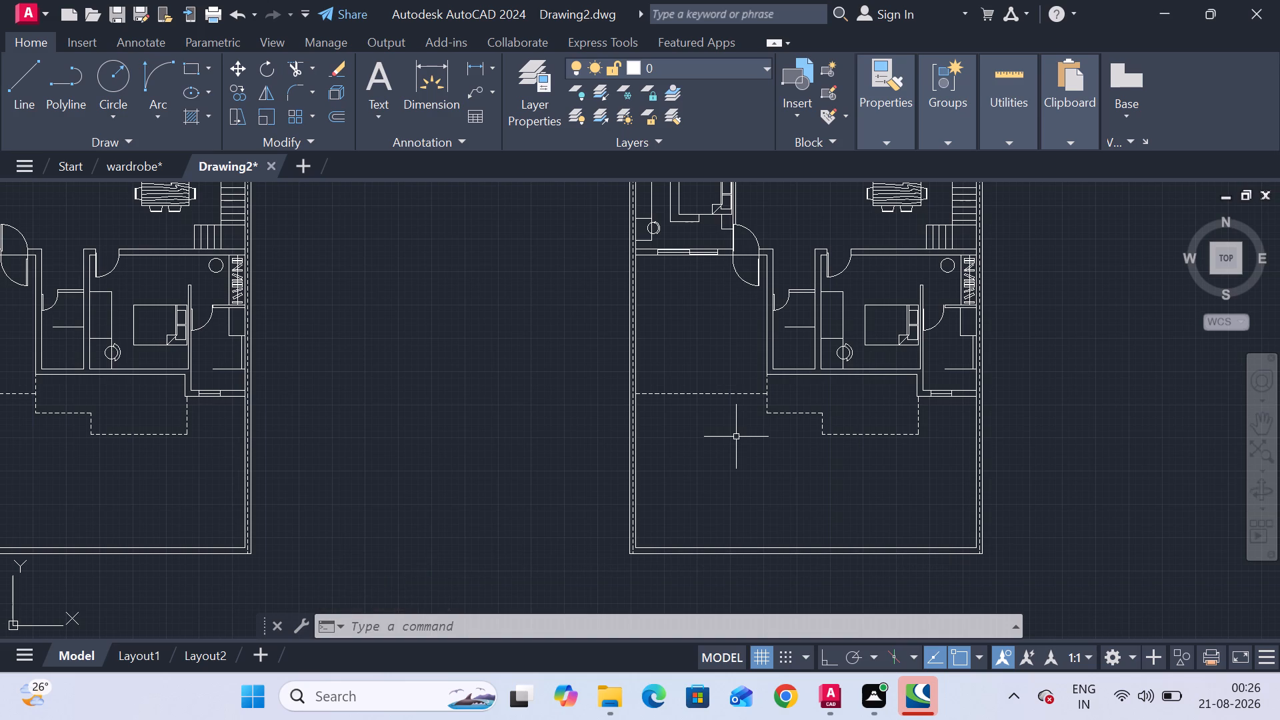
{"action": "left_click", "coordinate": [711, 396]}
{"action": "right_click", "coordinate": [711, 396]}
{"action": "left_click", "coordinate": [750, 357]}
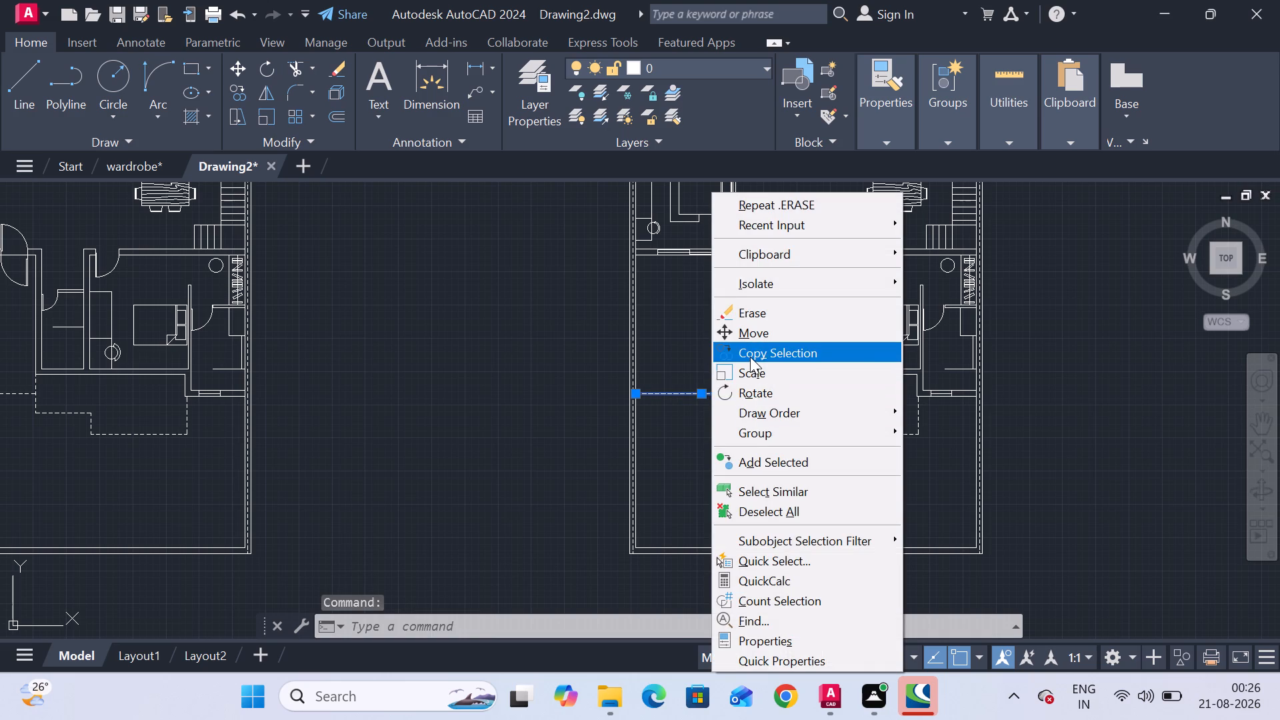
{"action": "scroll", "coordinate": [716, 346], "scroll_direction": "up", "scroll_amount": 2}
{"action": "middle_click_drag", "start_coordinate": [716, 345], "coordinate": [695, 403]}
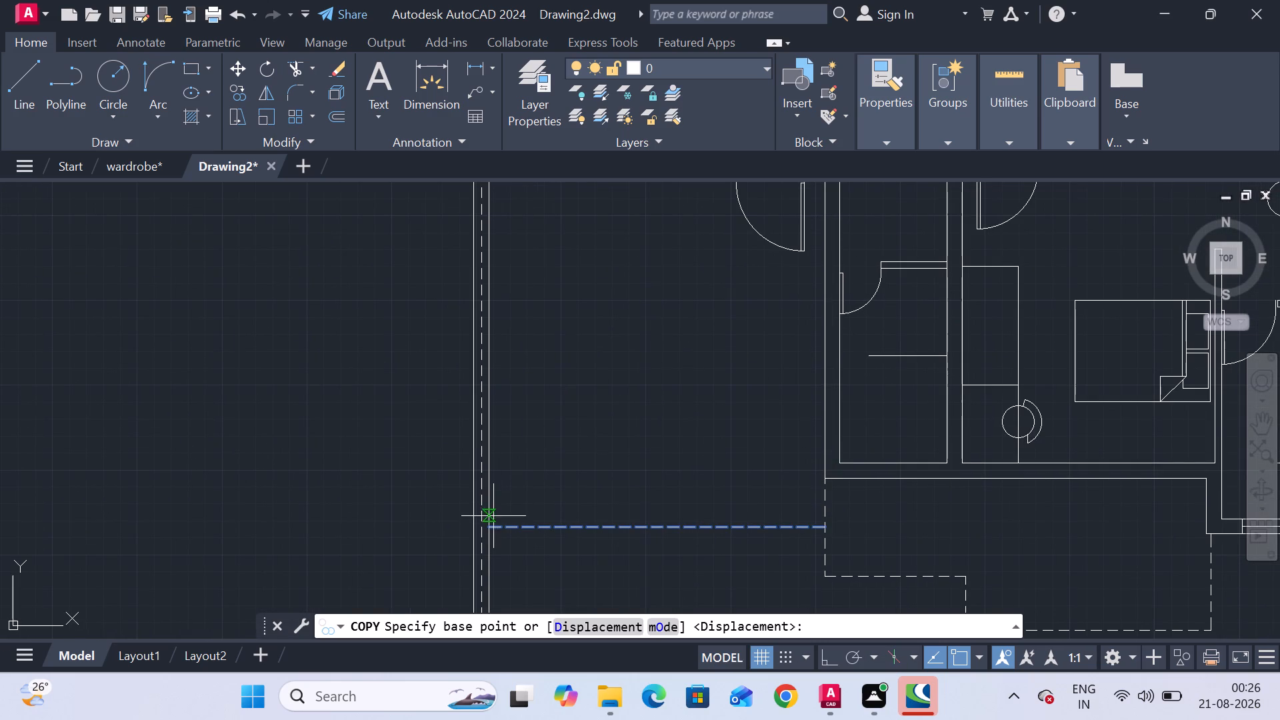
{"action": "left_click", "coordinate": [491, 528]}
{"action": "left_click", "coordinate": [493, 494]}
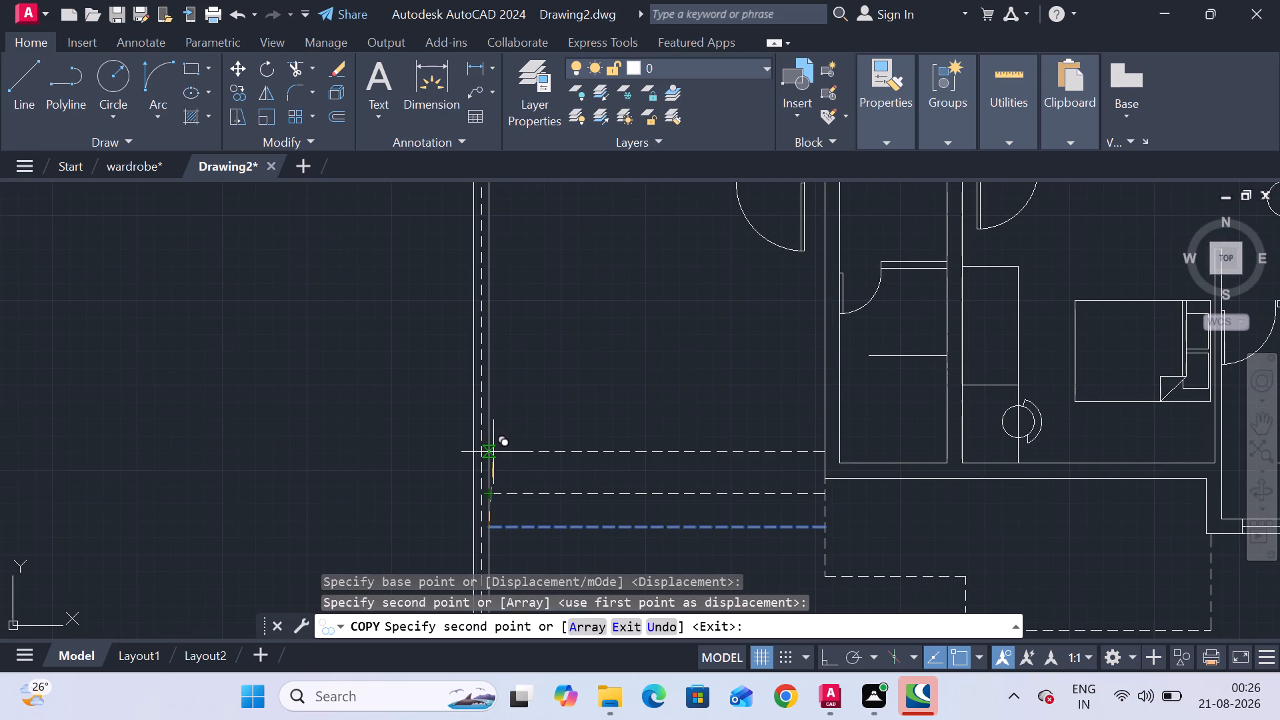
{"action": "left_click", "coordinate": [490, 451]}
{"action": "scroll", "coordinate": [491, 419], "scroll_direction": "up", "scroll_amount": 3}
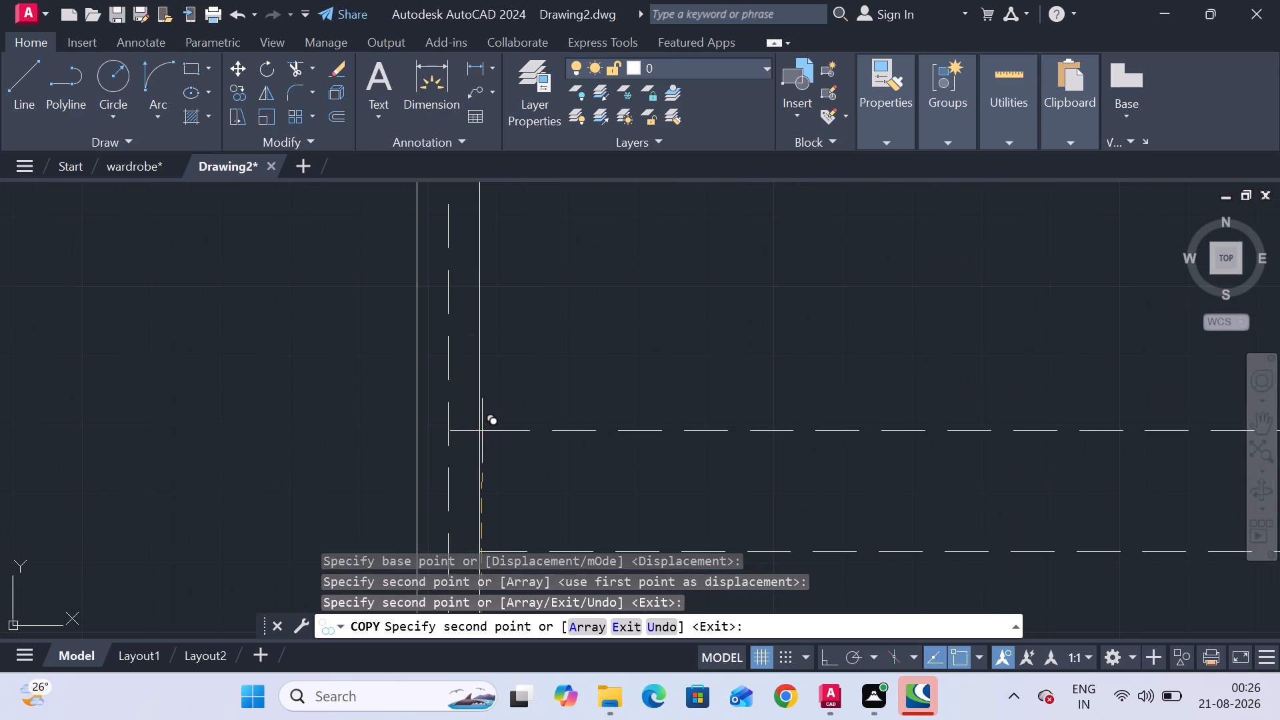
{"action": "key", "text": "F8"}
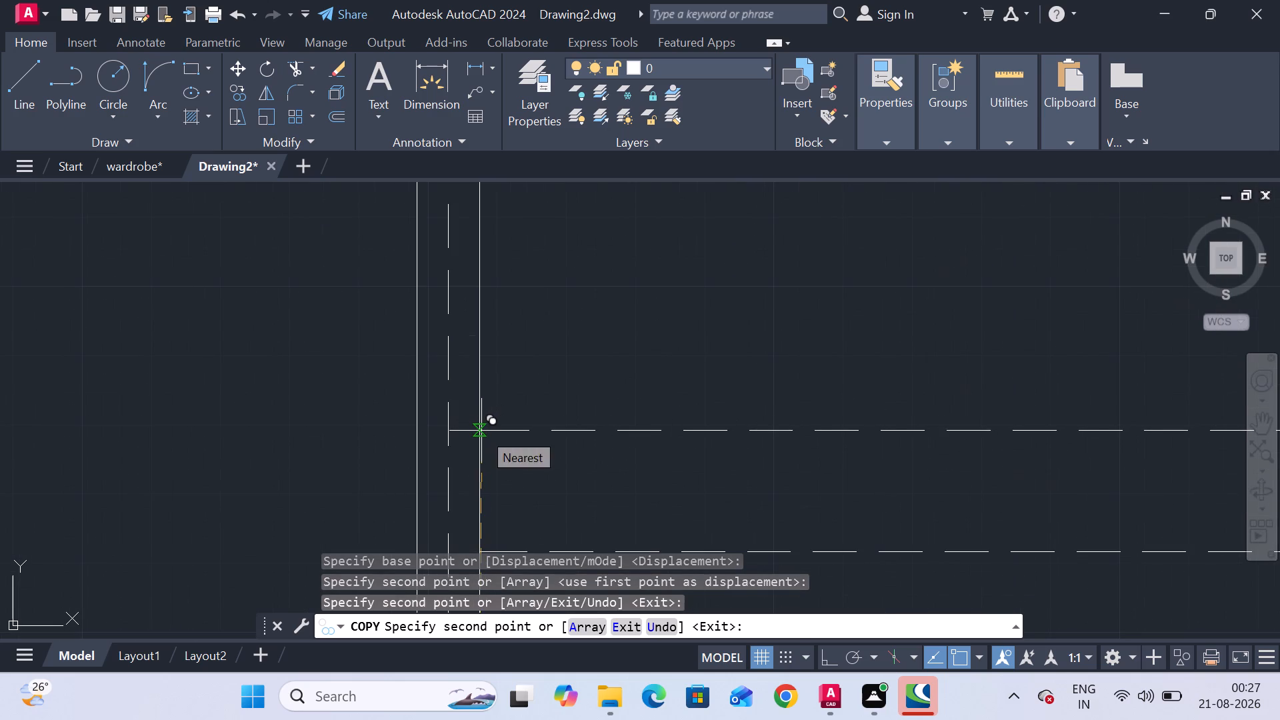
{"action": "left_click", "coordinate": [481, 437]}
{"action": "left_click", "coordinate": [481, 369]}
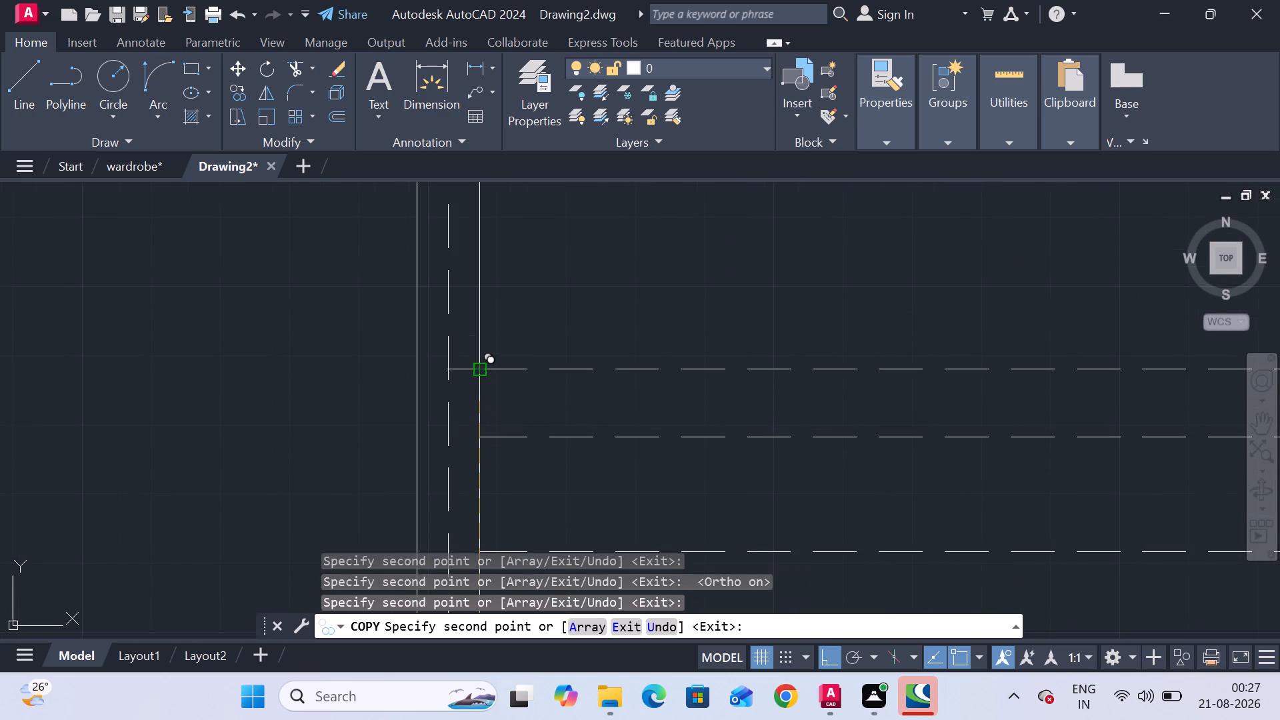
{"action": "scroll", "coordinate": [491, 348], "scroll_direction": "down", "scroll_amount": 2}
{"action": "middle_click_drag", "start_coordinate": [491, 348], "coordinate": [477, 418]}
{"action": "left_click", "coordinate": [471, 390]}
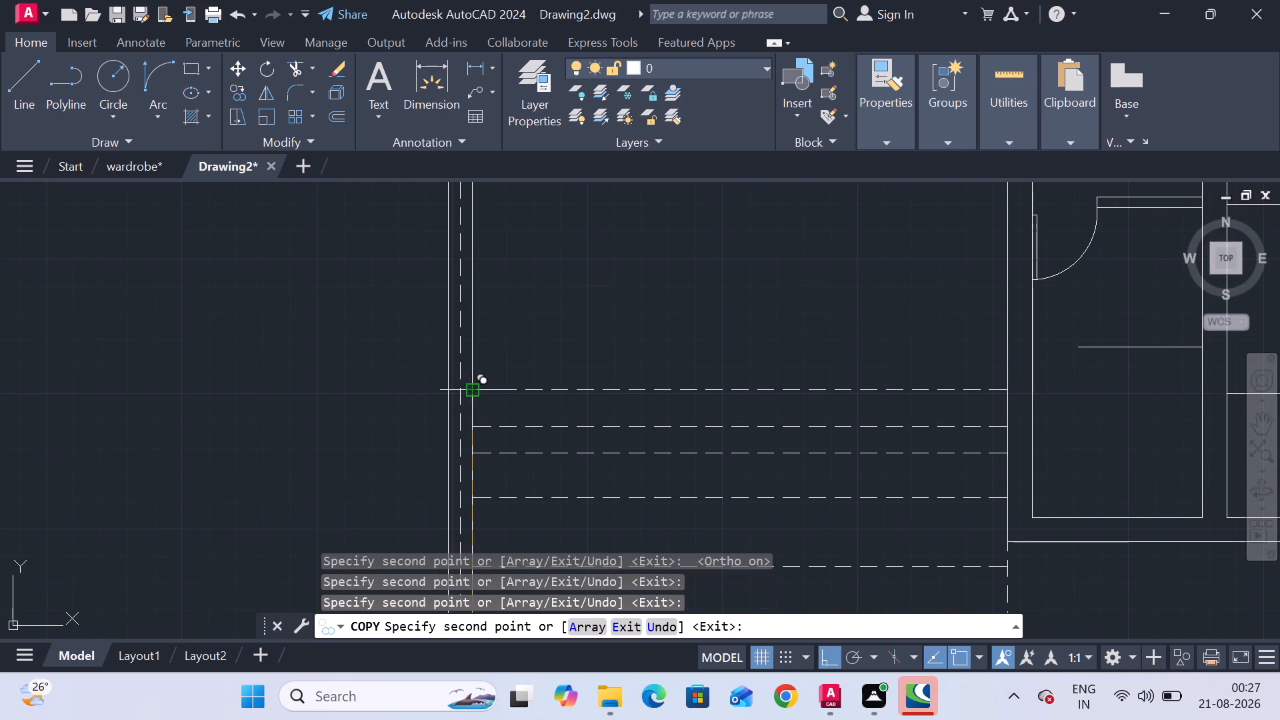
{"action": "left_click", "coordinate": [469, 348]}
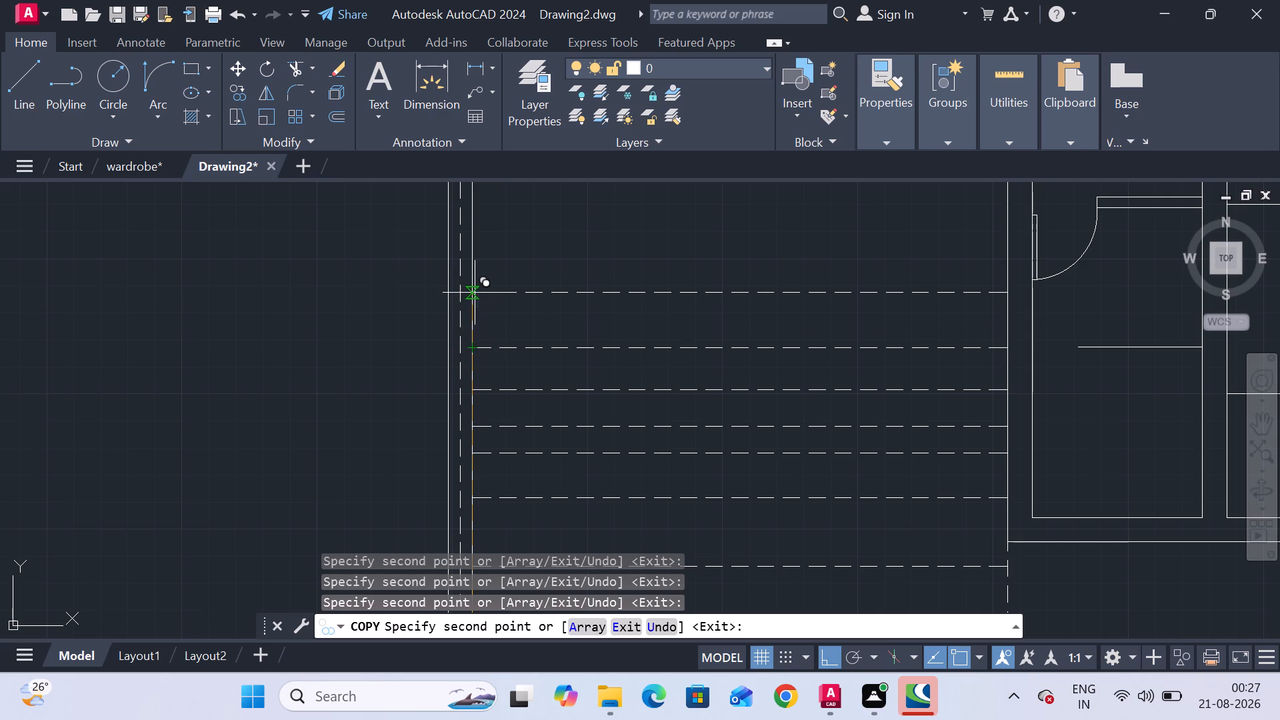
{"action": "left_click", "coordinate": [475, 293]}
{"action": "left_click", "coordinate": [469, 318]}
{"action": "middle_click_drag", "start_coordinate": [482, 307], "coordinate": [465, 399]}
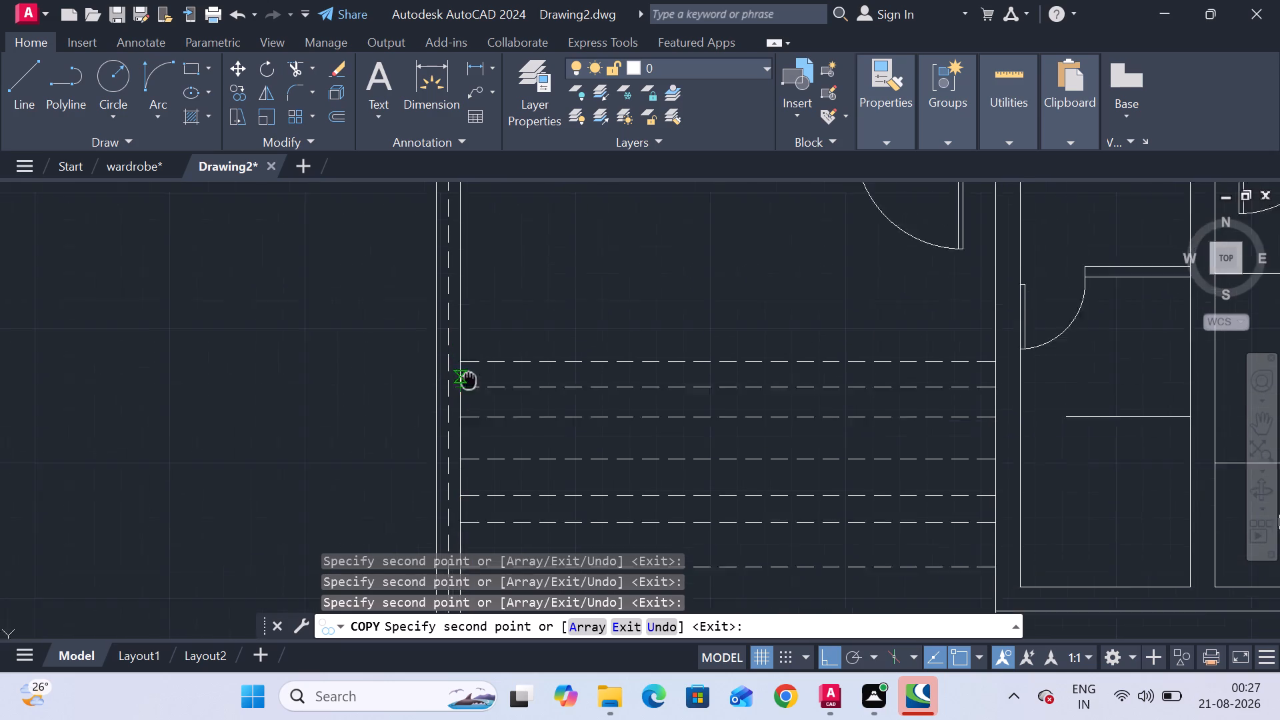
{"action": "middle_click_drag", "start_coordinate": [465, 399], "coordinate": [463, 414]}
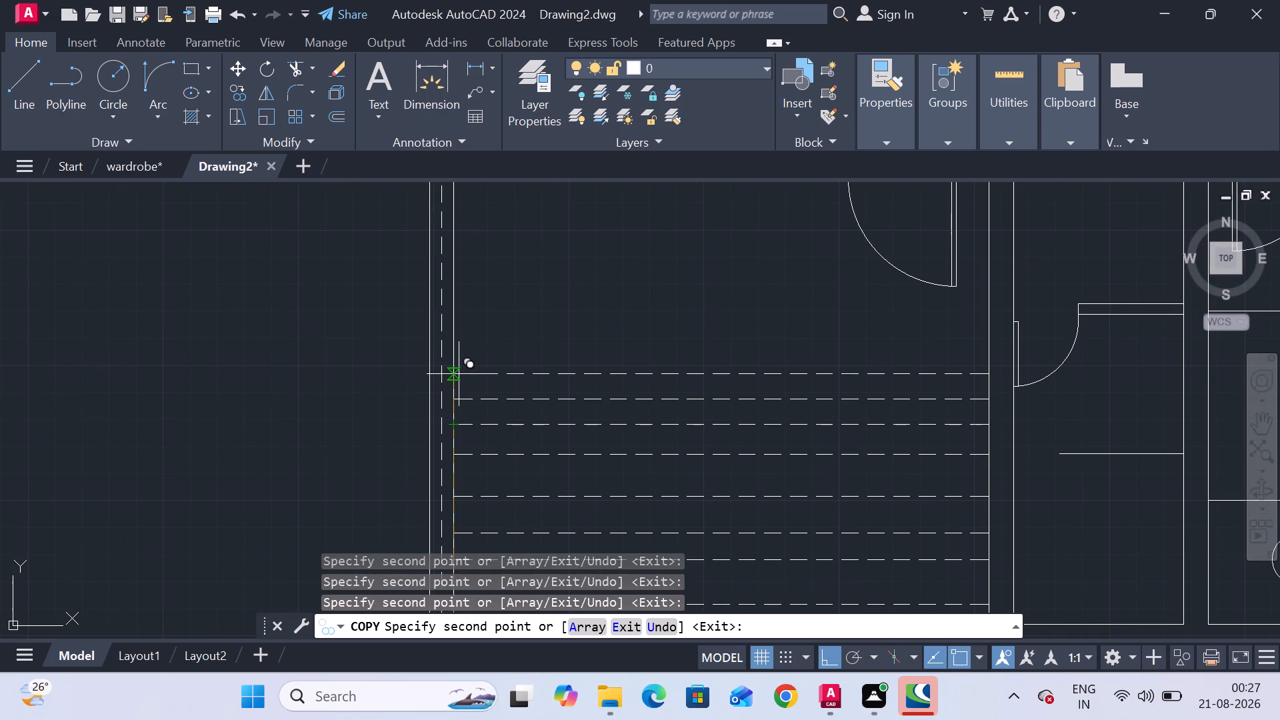
{"action": "left_click", "coordinate": [459, 374]}
{"action": "left_click", "coordinate": [468, 315]}
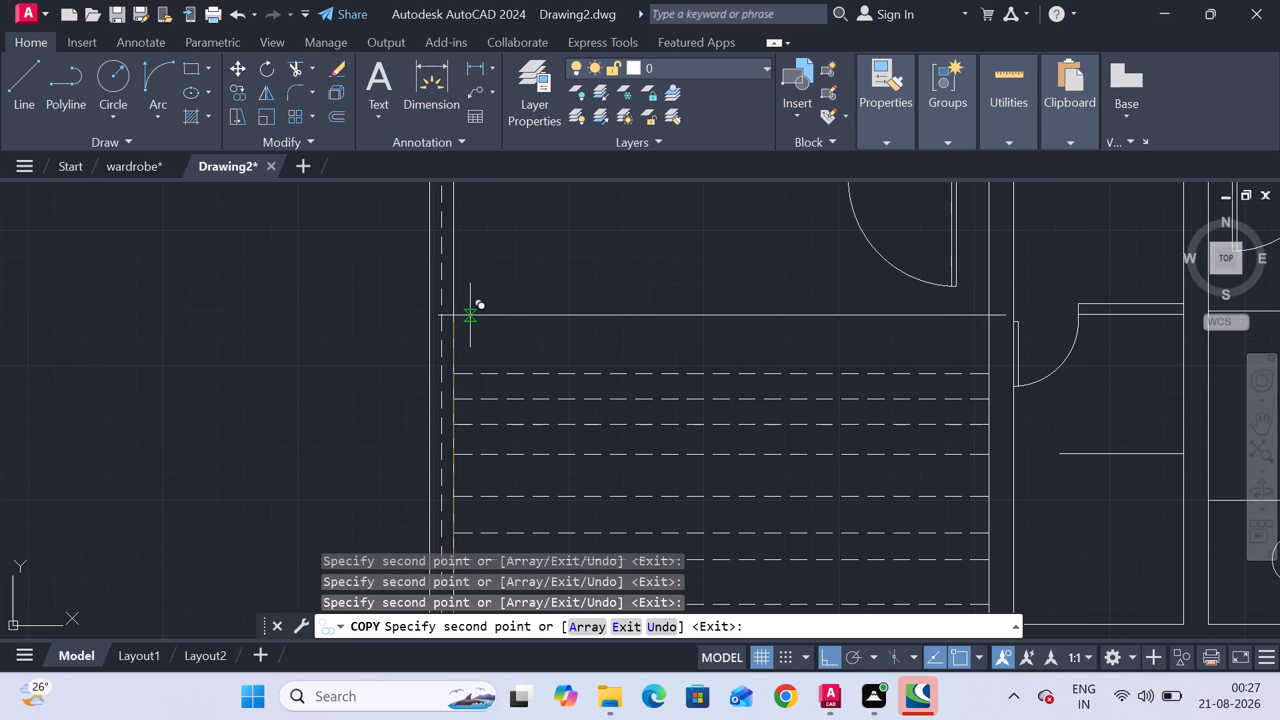
{"action": "key", "text": "Escape"}
Remove the stepped dashed outline south of the eastern plan's southern bedroom, trimming its western vertical segment back to the southernmost dashed line.
{"action": "scroll", "coordinate": [488, 367], "scroll_direction": "down", "scroll_amount": 2}
{"action": "middle_click_drag", "start_coordinate": [489, 369], "coordinate": [509, 292]}
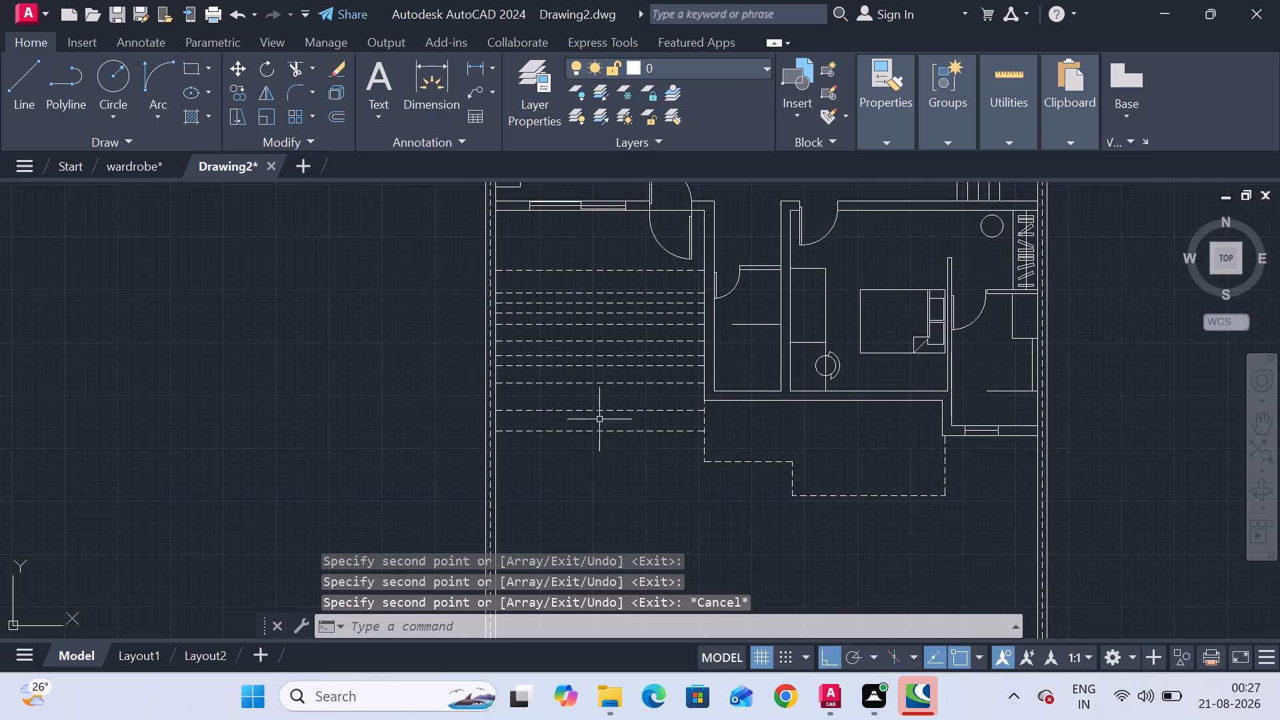
{"action": "middle_click_drag", "start_coordinate": [613, 488], "coordinate": [667, 342]}
{"action": "scroll", "coordinate": [667, 342], "scroll_direction": "down", "scroll_amount": 1}
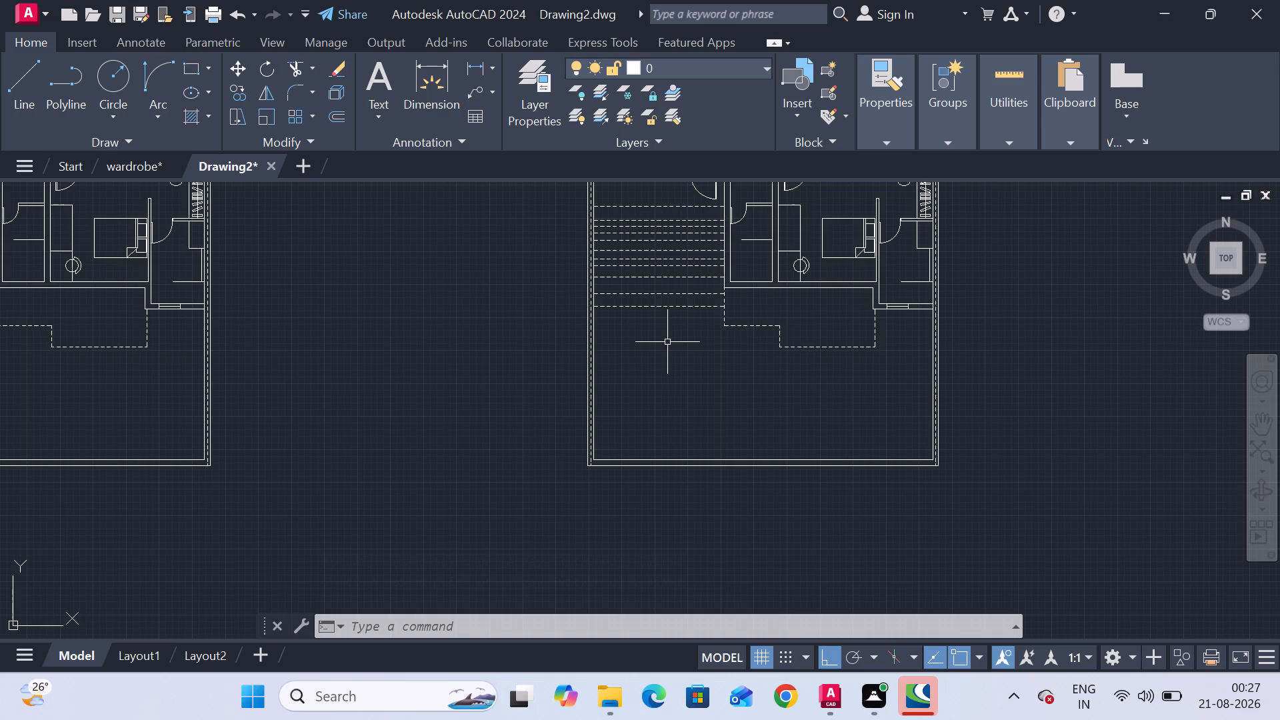
{"action": "scroll", "coordinate": [733, 306], "scroll_direction": "up", "scroll_amount": 3}
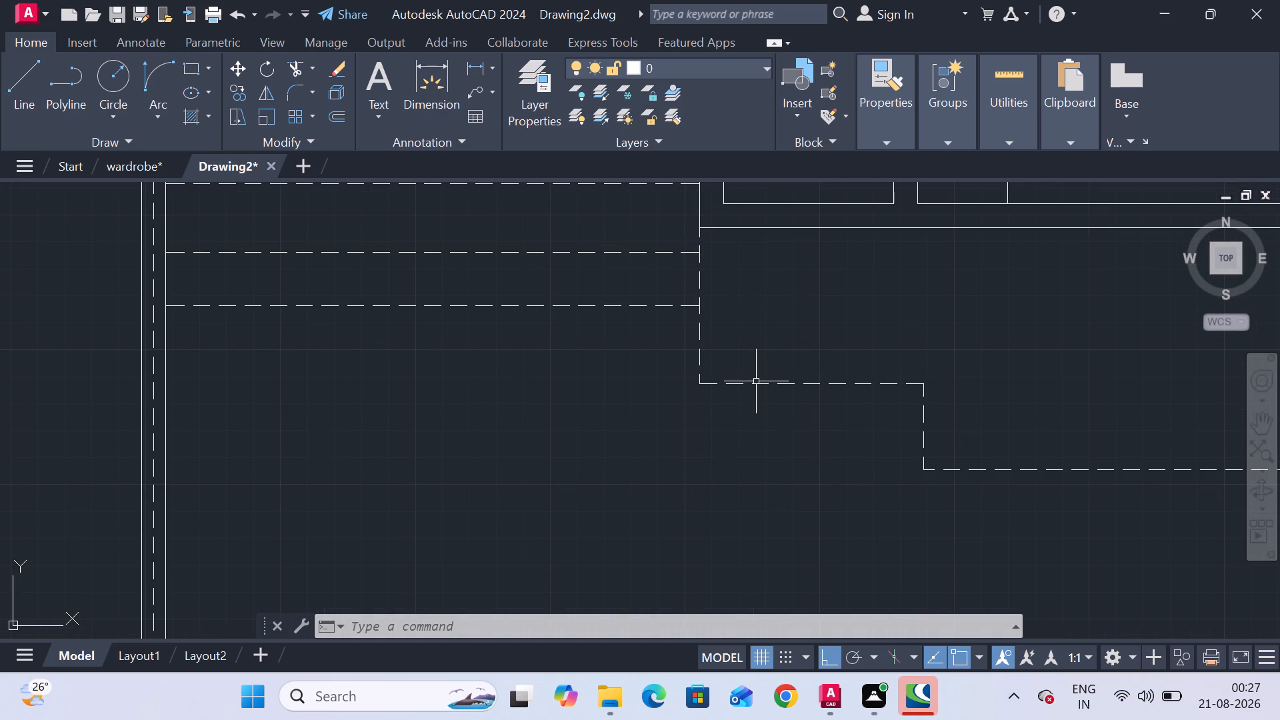
{"action": "left_click", "coordinate": [757, 382]}
{"action": "key", "text": "Delete"}
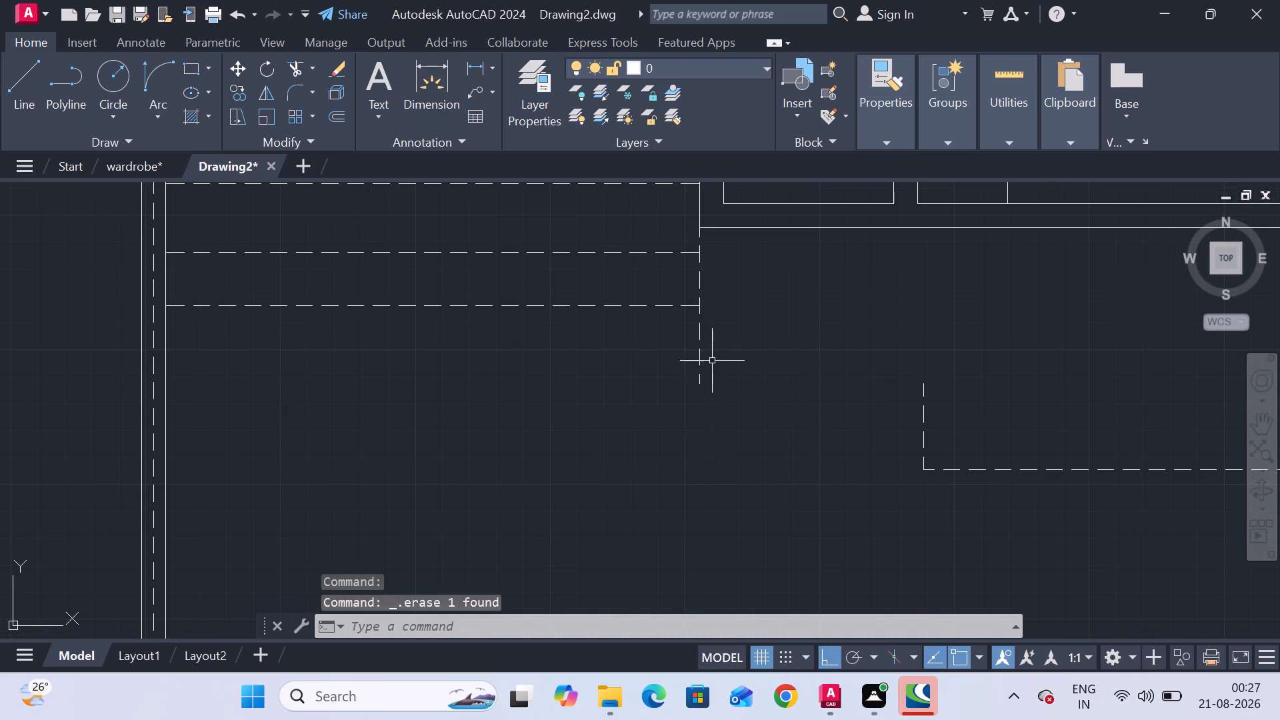
{"action": "left_click", "coordinate": [297, 73]}
{"action": "left_click", "coordinate": [701, 355]}
{"action": "scroll", "coordinate": [808, 371], "scroll_direction": "down", "scroll_amount": 2}
{"action": "middle_click_drag", "start_coordinate": [808, 371], "coordinate": [661, 373]}
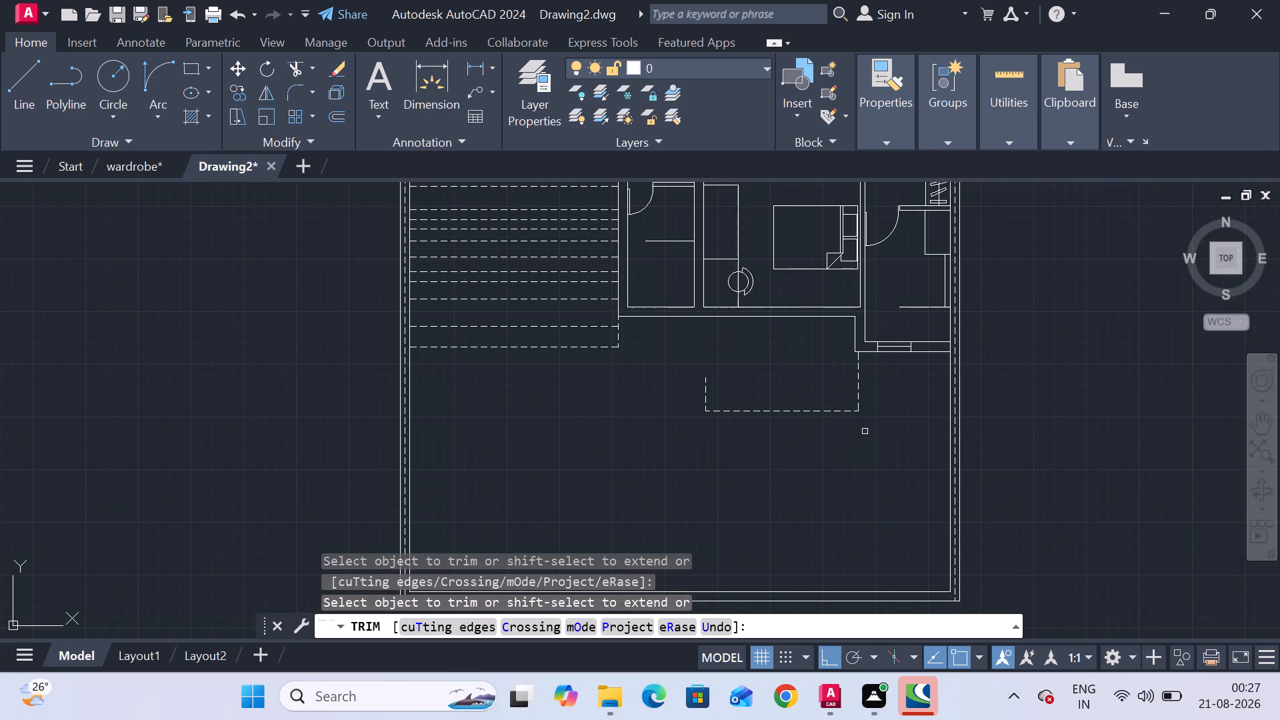
{"action": "left_click_drag", "start_coordinate": [885, 398], "coordinate": [884, 392]}
{"action": "left_click_drag", "start_coordinate": [684, 425], "coordinate": [689, 434]}
{"action": "left_click_drag", "start_coordinate": [752, 378], "coordinate": [737, 381]}
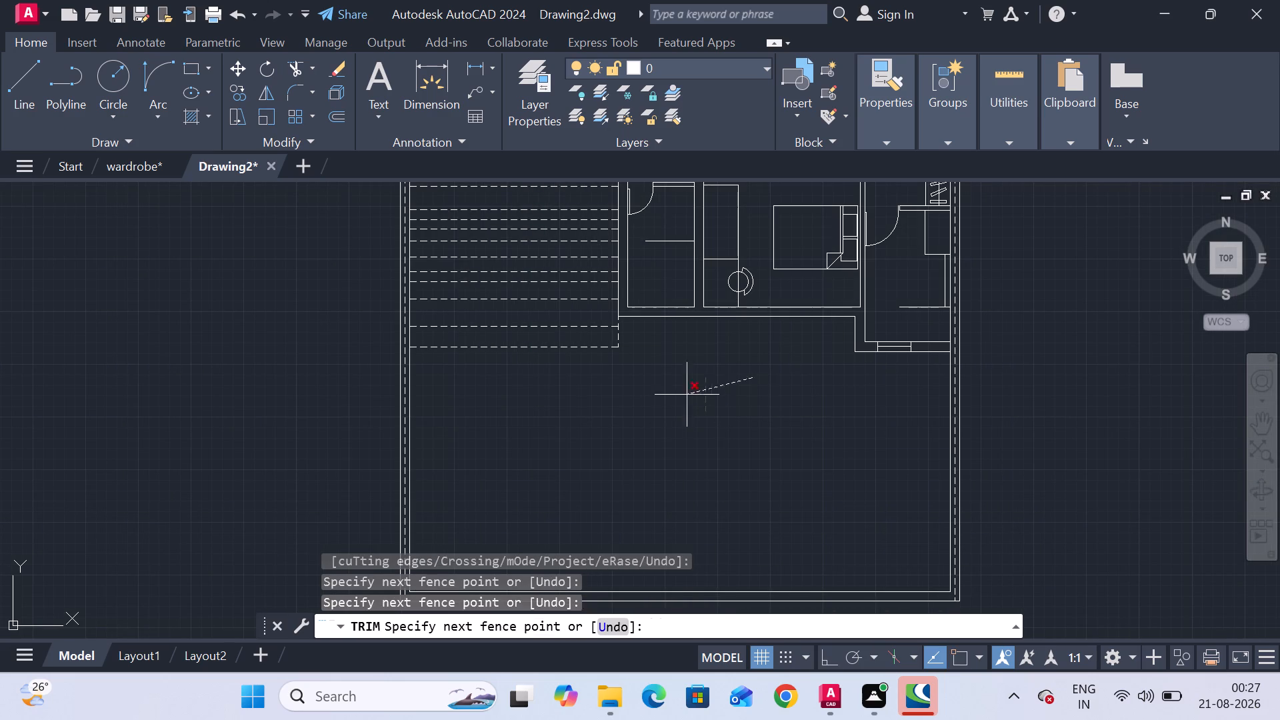
{"action": "left_click", "coordinate": [683, 398]}
{"action": "key", "text": "Escape"}
{"action": "key", "text": "Escape"}
{"action": "key", "text": "Escape"}
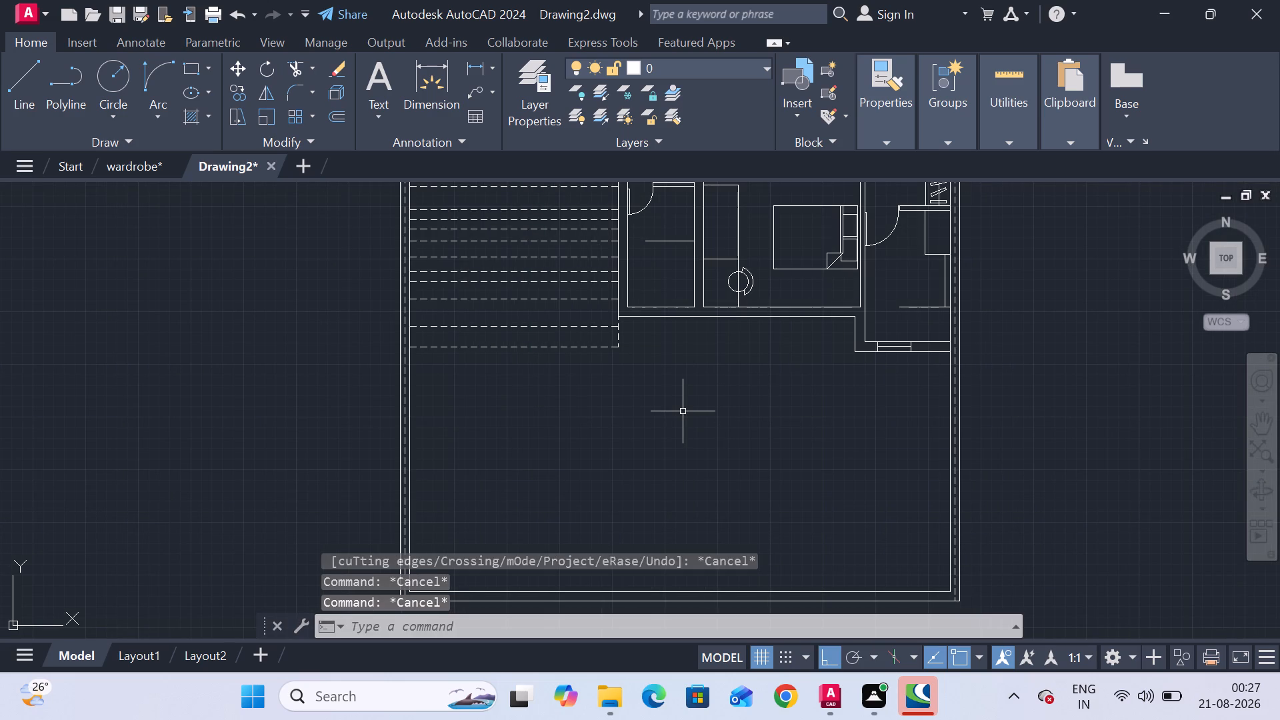
{"action": "key", "text": "Escape"}
Delete the stray bed lying outside the original plan, to its west.
{"action": "scroll", "coordinate": [683, 411], "scroll_direction": "down", "scroll_amount": 3}
{"action": "middle_click_drag", "start_coordinate": [690, 419], "coordinate": [775, 420]}
{"action": "scroll", "coordinate": [426, 283], "scroll_direction": "up", "scroll_amount": 1}
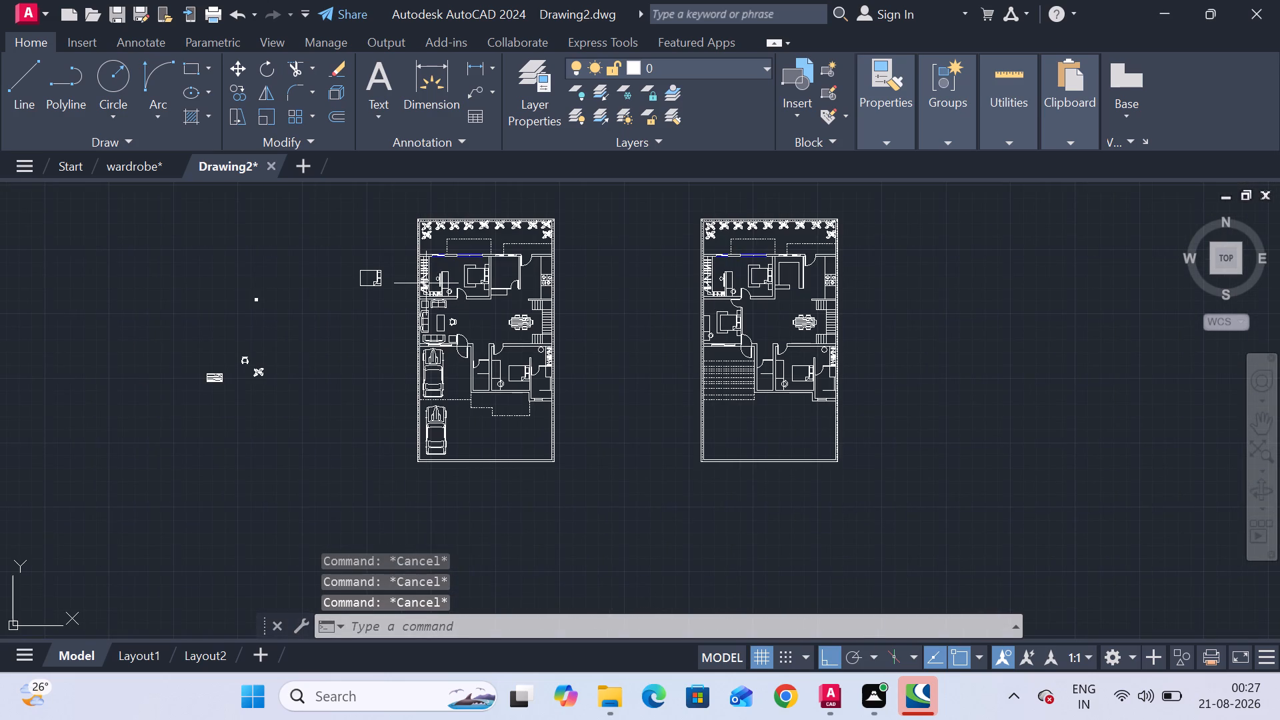
{"action": "scroll", "coordinate": [426, 283], "scroll_direction": "up", "scroll_amount": 1}
{"action": "left_click_drag", "start_coordinate": [326, 317], "coordinate": [321, 311]}
{"action": "left_click", "coordinate": [213, 210]}
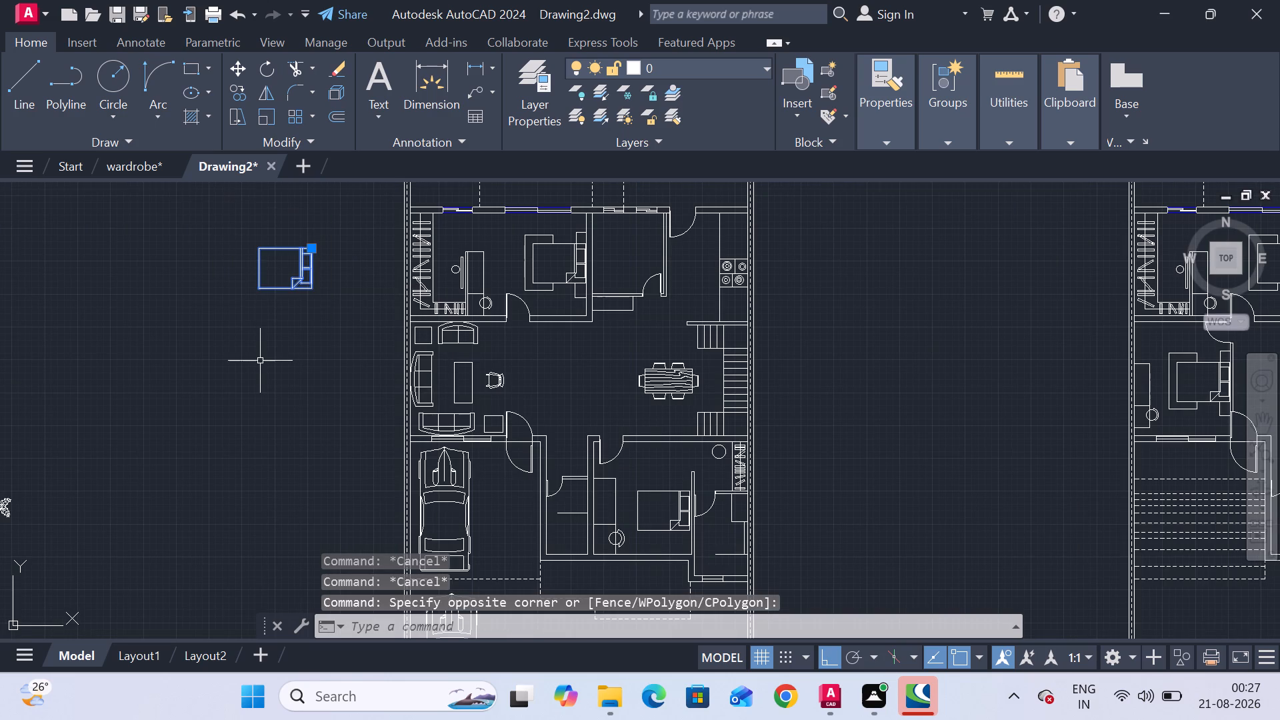
{"action": "key", "text": "Delete"}
{"action": "scroll", "coordinate": [286, 369], "scroll_direction": "down", "scroll_amount": 1}
{"action": "middle_click_drag", "start_coordinate": [286, 372], "coordinate": [373, 341]}
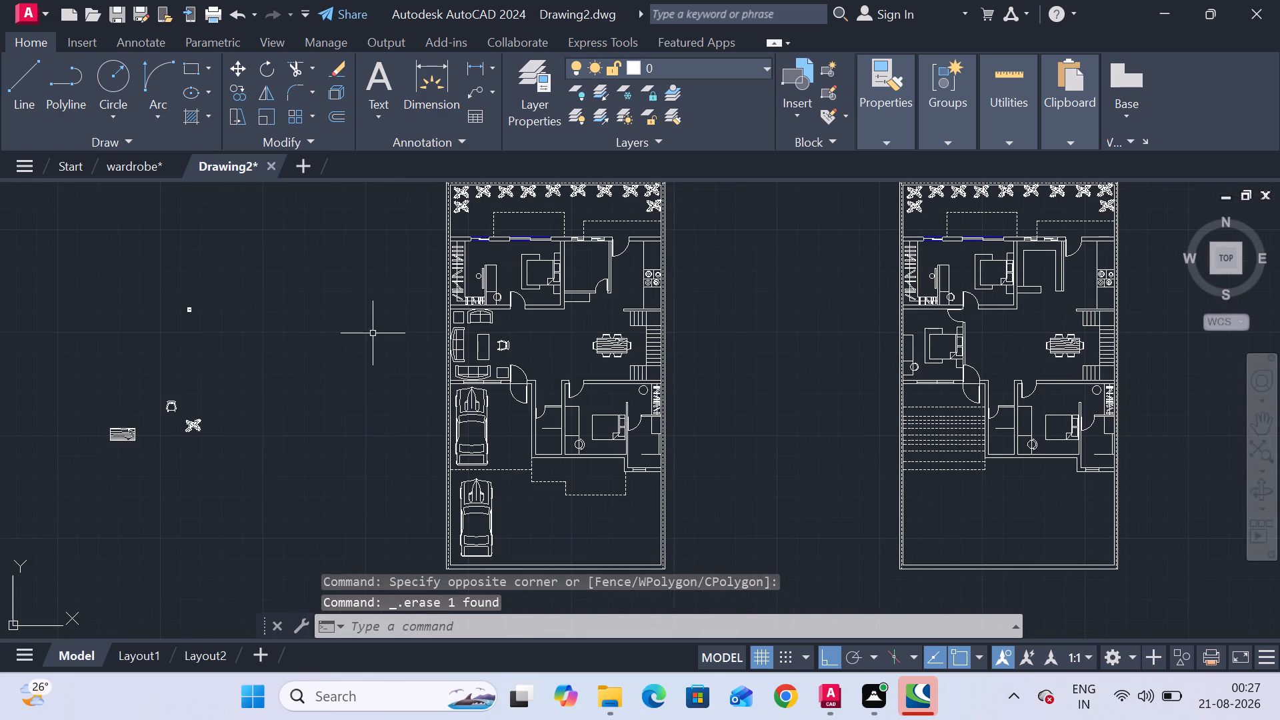
Delete the four remaining stray objects lying west of the original plan, including the chair, plant and wooden table.
{"action": "left_click_drag", "start_coordinate": [296, 499], "coordinate": [291, 484]}
{"action": "left_click", "coordinate": [53, 243]}
{"action": "key", "text": "Delete"}
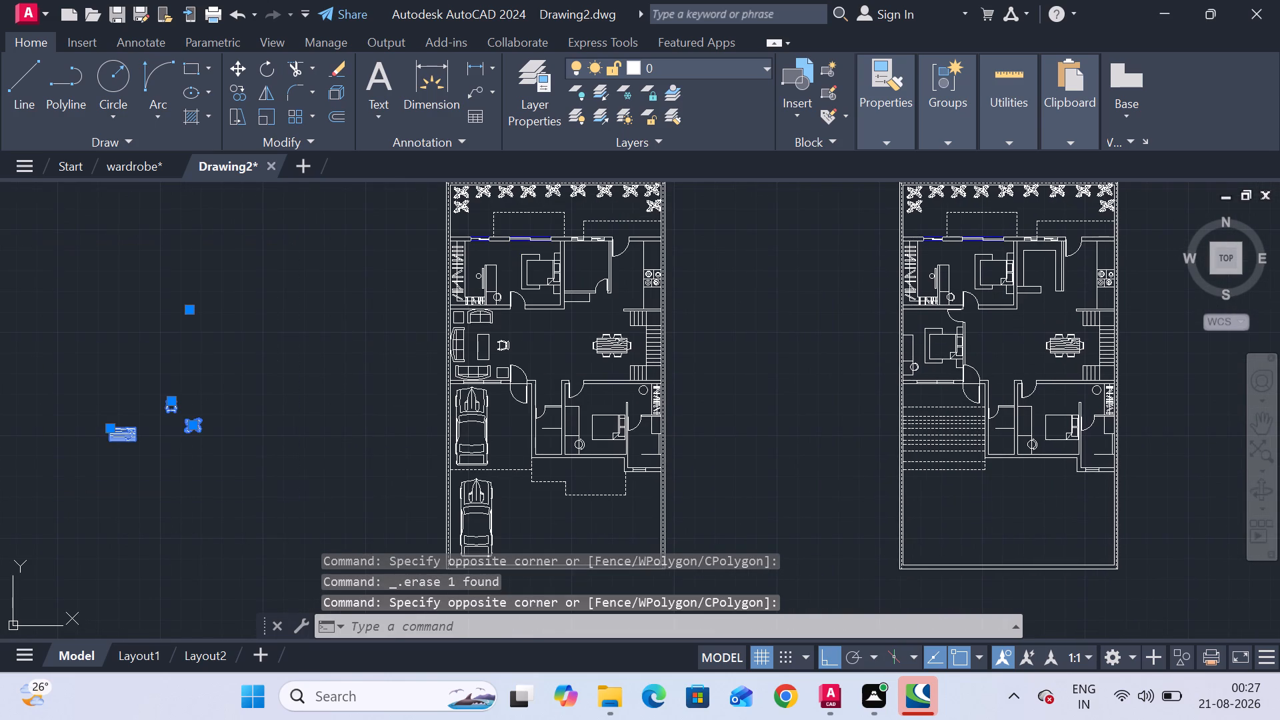
Modify the ISO-25 dimension style, setting its text height to 20 inches (1'-8").
{"action": "middle_click_drag", "start_coordinate": [280, 341], "coordinate": [266, 427]}
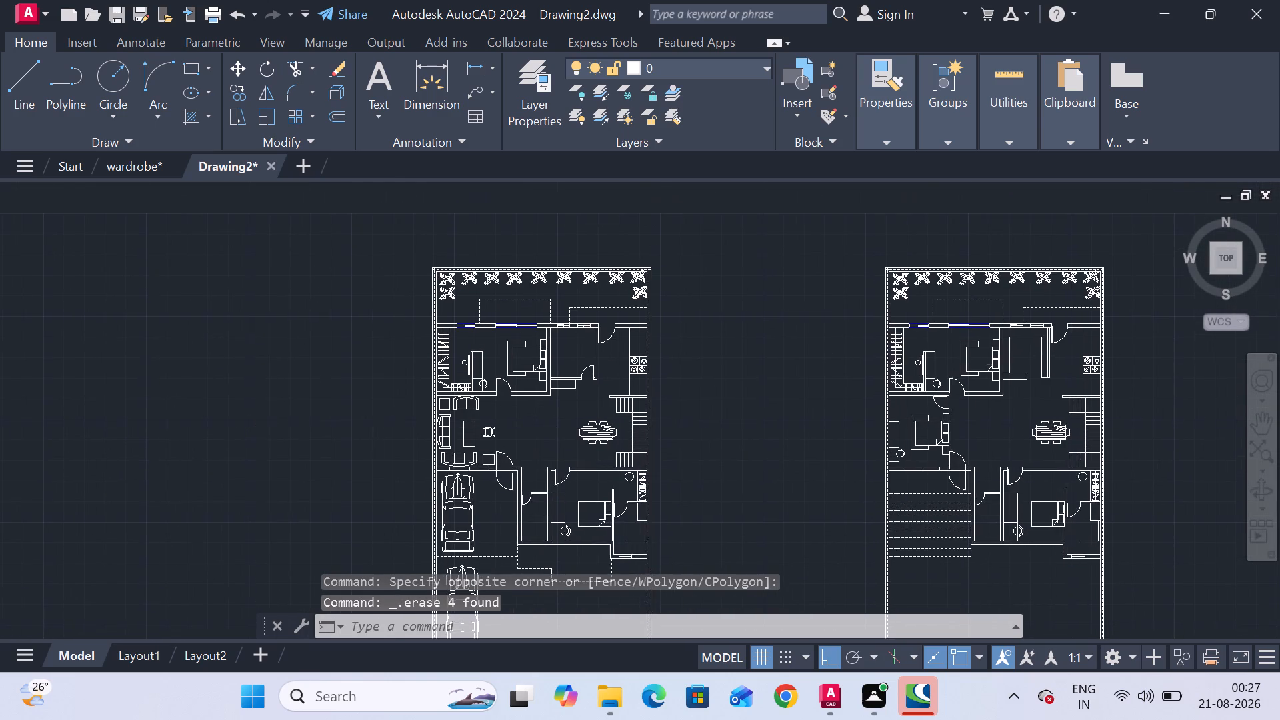
{"action": "scroll", "coordinate": [525, 374], "scroll_direction": "up", "scroll_amount": 3}
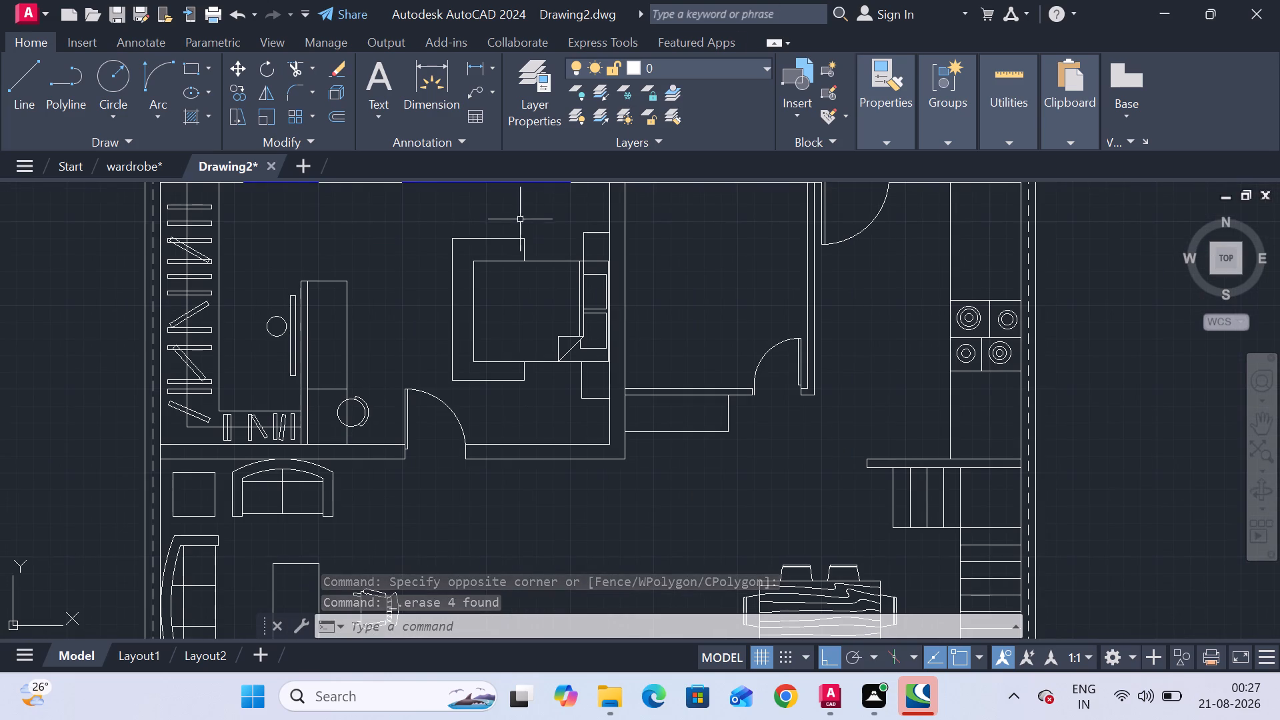
{"action": "middle_click_drag", "start_coordinate": [520, 219], "coordinate": [537, 289]}
{"action": "key", "text": "d"}
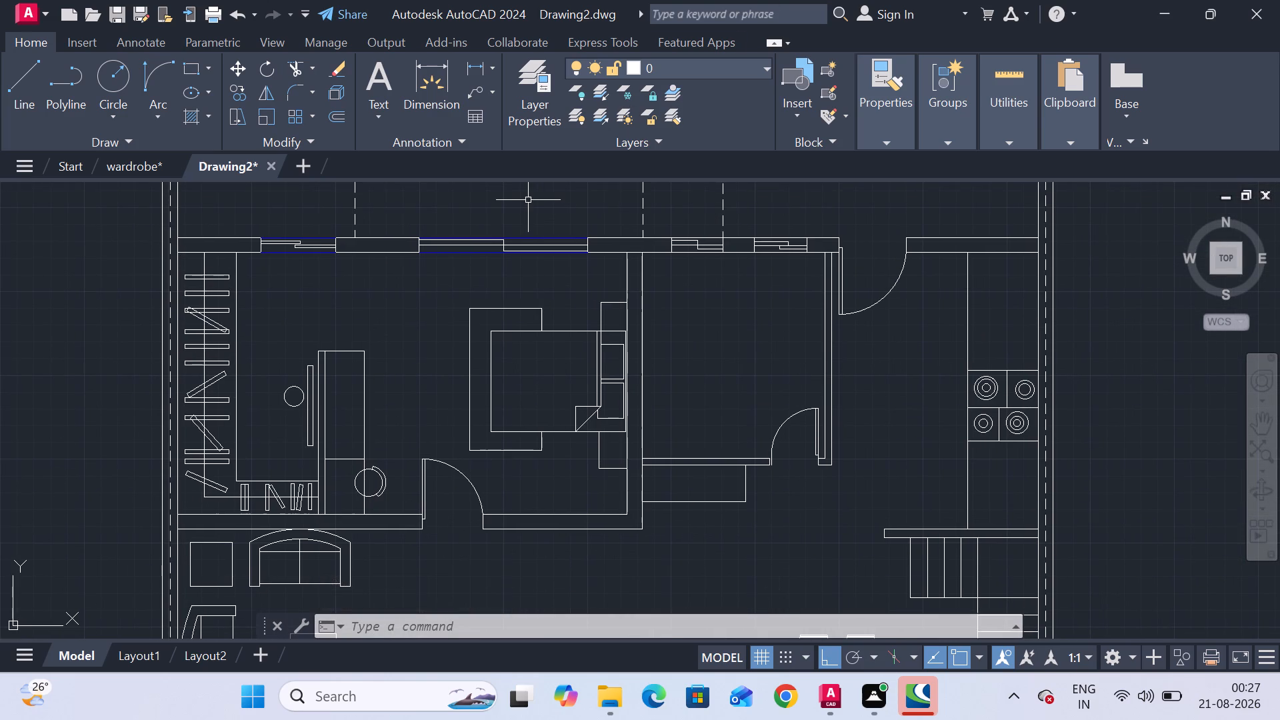
{"action": "key", "text": "Return"}
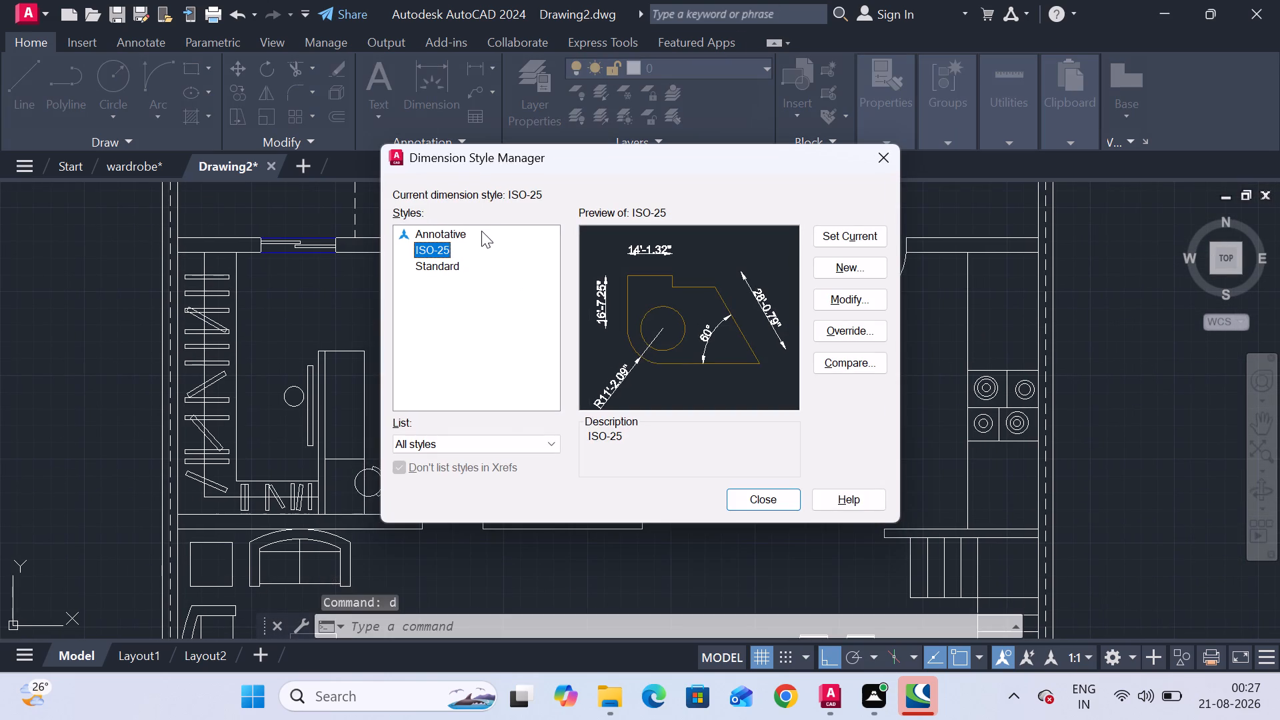
{"action": "left_click", "coordinate": [835, 292]}
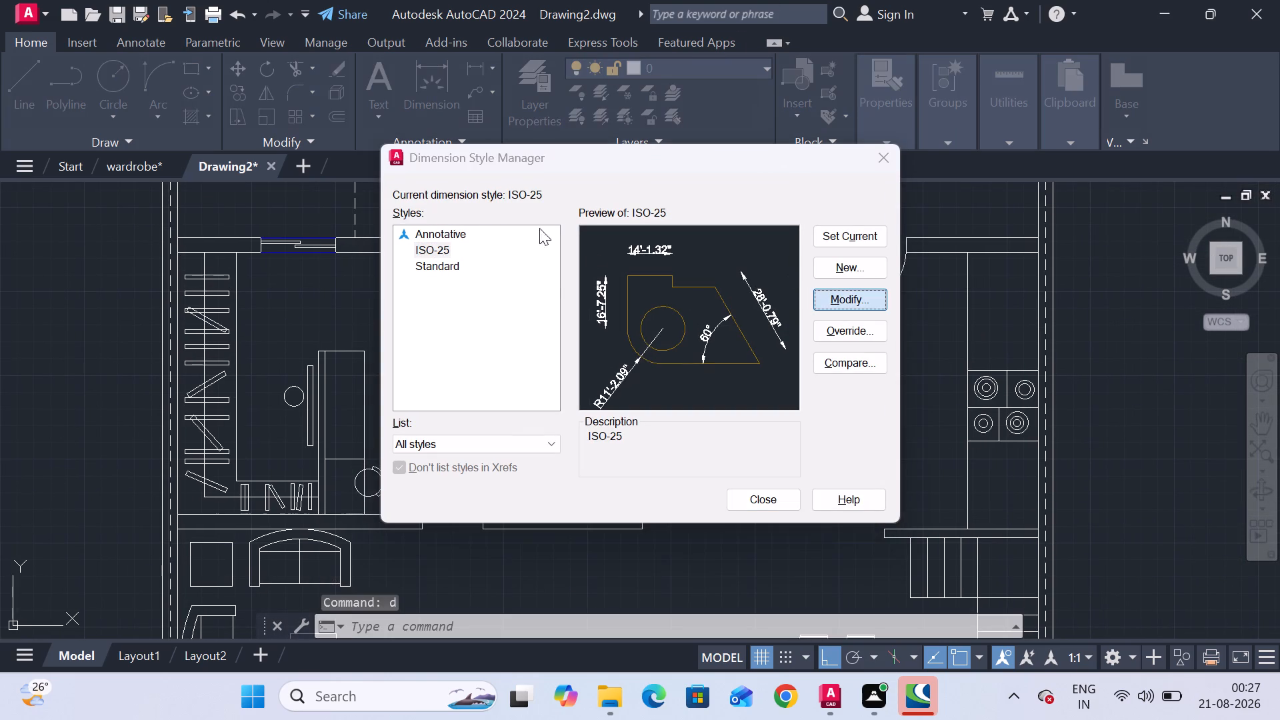
{"action": "left_click", "coordinate": [522, 112]}
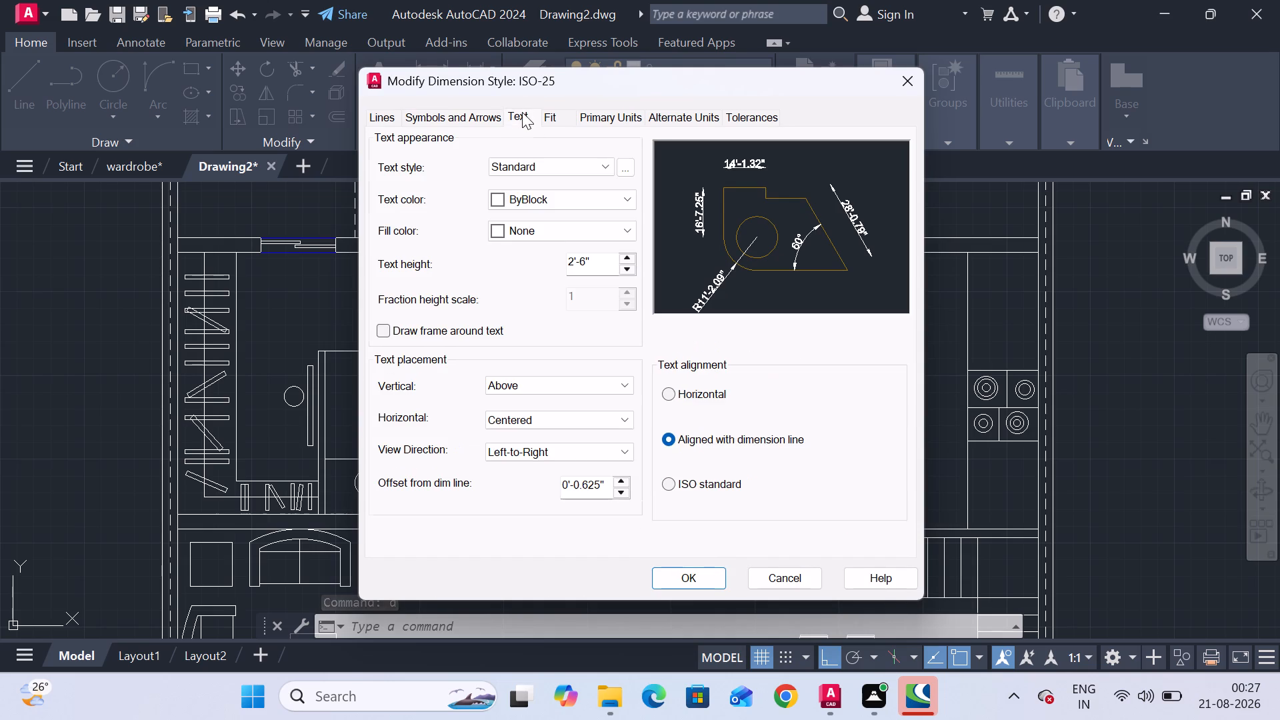
{"action": "left_click_drag", "start_coordinate": [599, 261], "coordinate": [586, 261]}
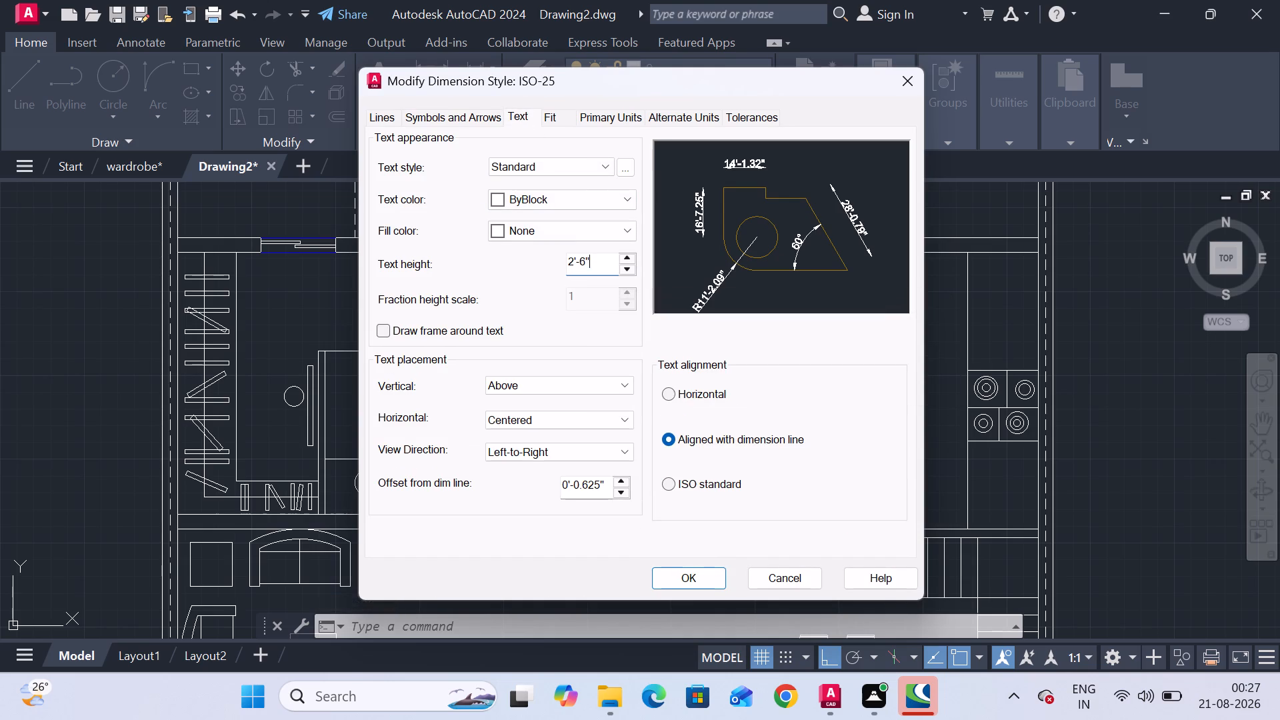
{"action": "left_click_drag", "start_coordinate": [586, 261], "coordinate": [529, 263]}
{"action": "type", "text": "20"}
{"action": "key", "text": "Return"}
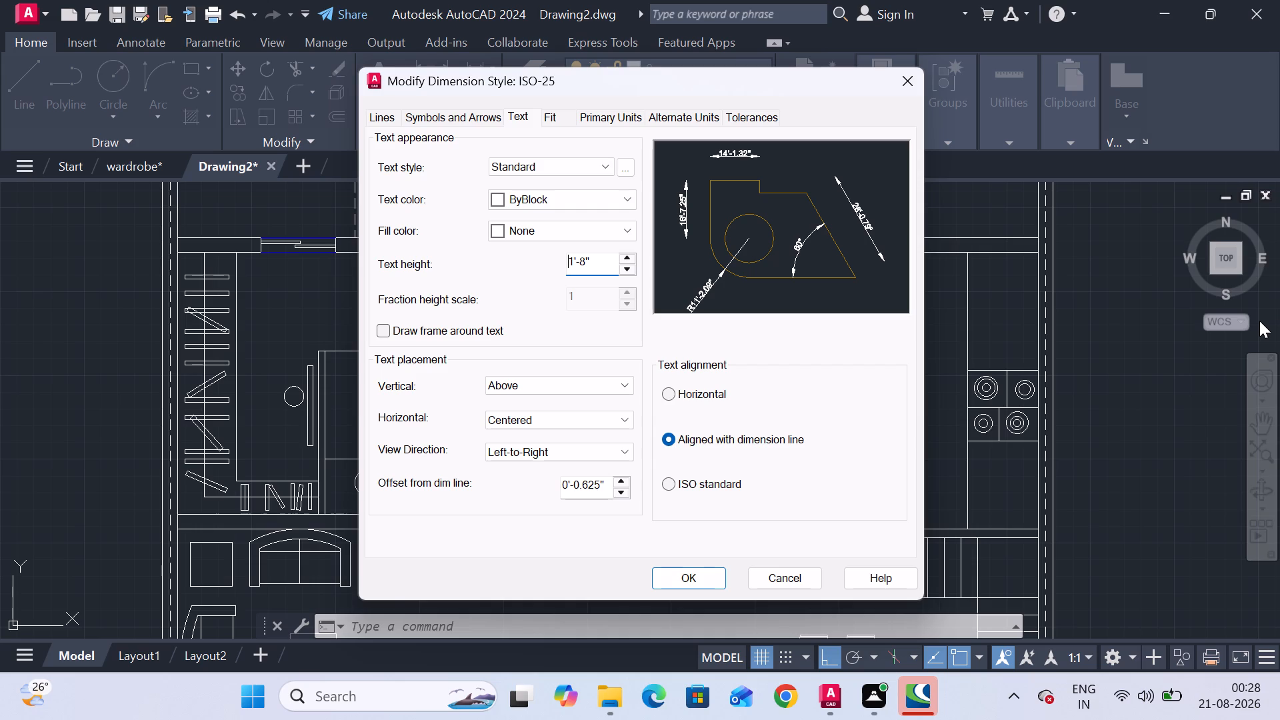
{"action": "left_click", "coordinate": [1141, 303]}
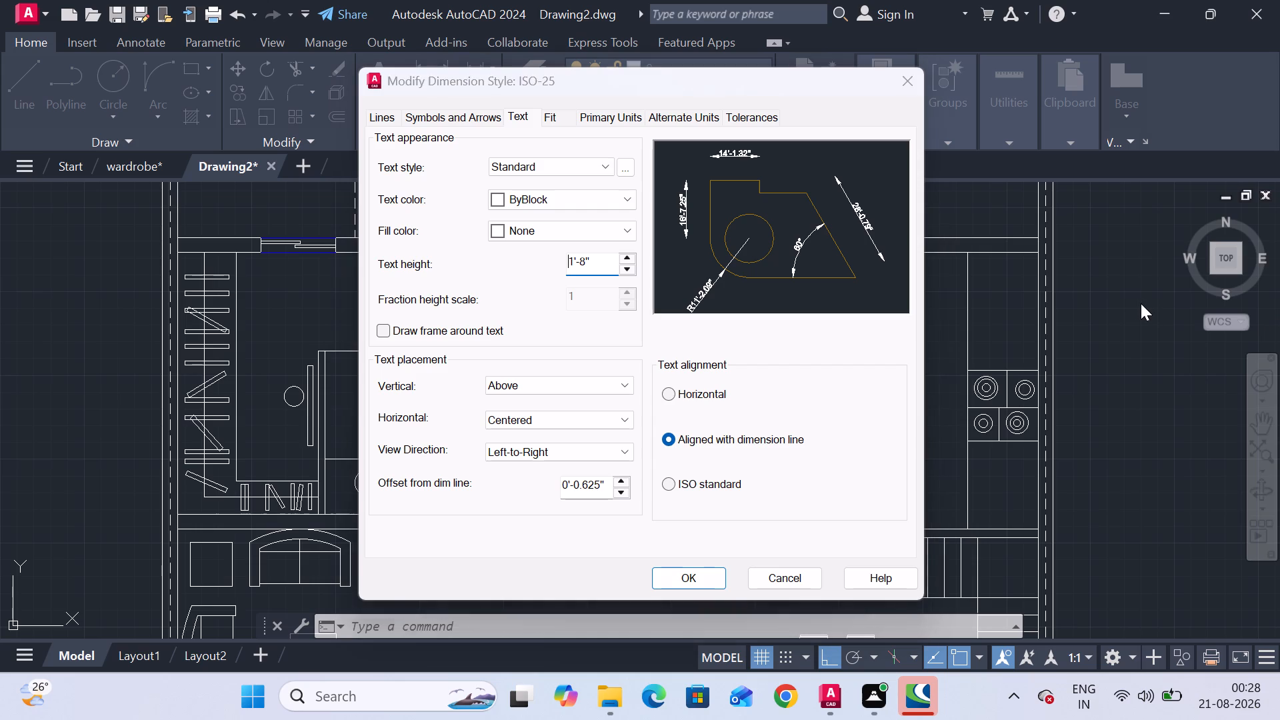
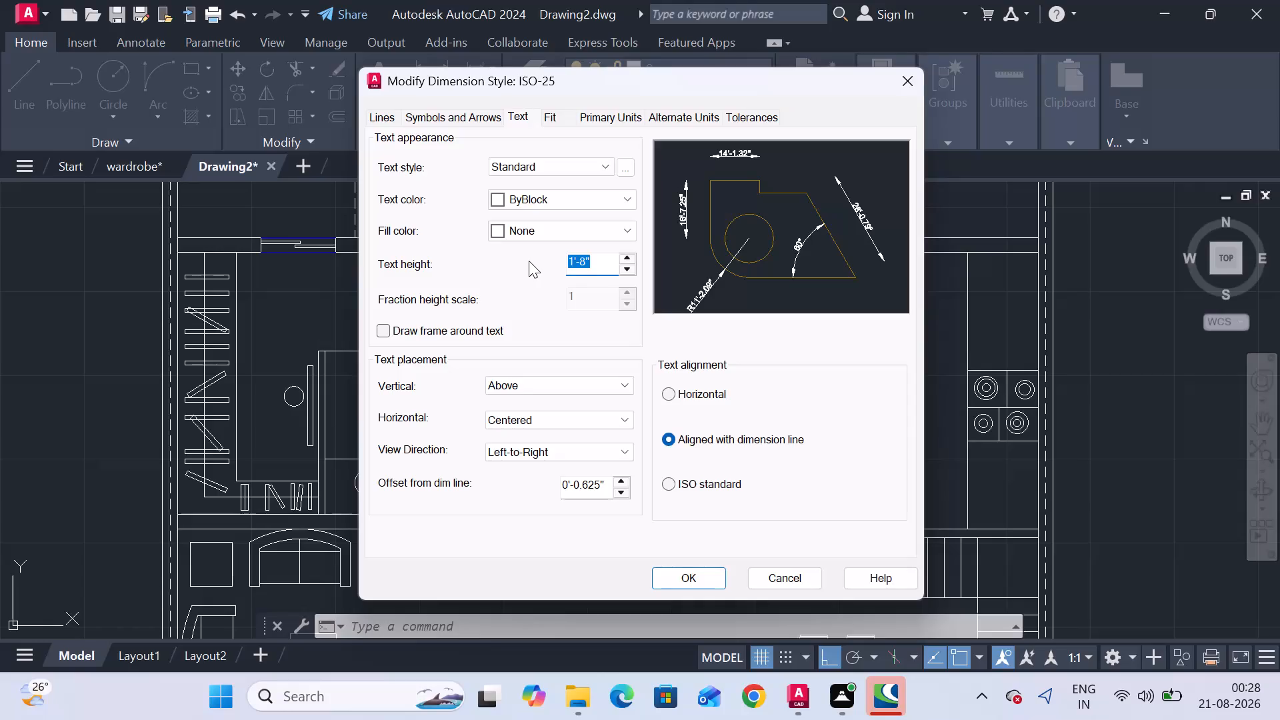
Save the ISO-25 dimension style with a text height of 20 inches and make it the current style.
{"action": "type", "text": "20"}
{"action": "key", "text": "Return"}
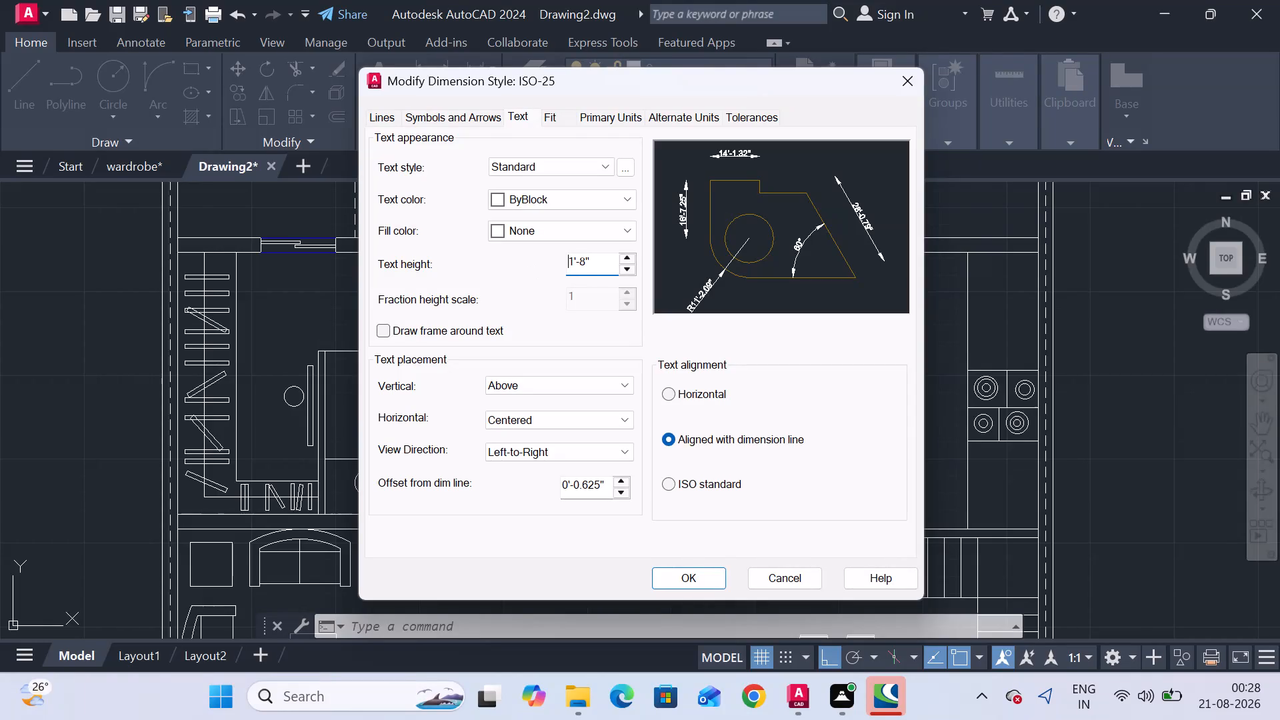
{"action": "left_click", "coordinate": [685, 573]}
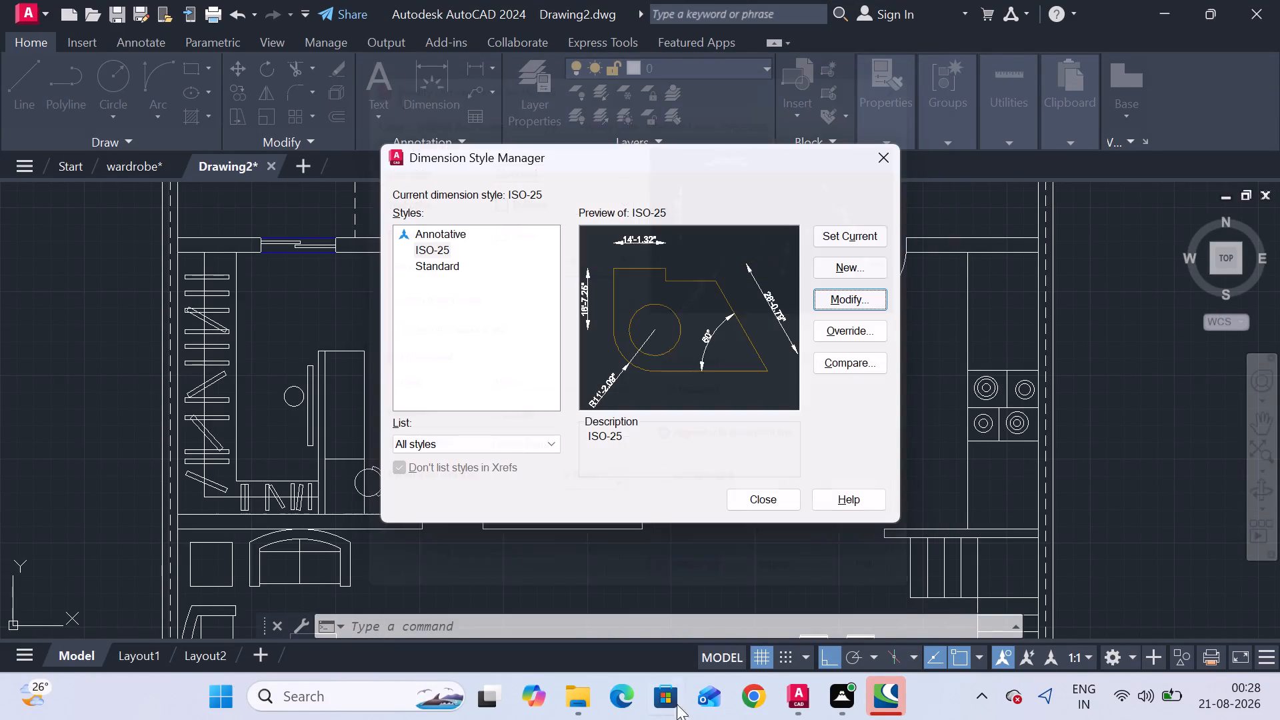
{"action": "left_click", "coordinate": [874, 229]}
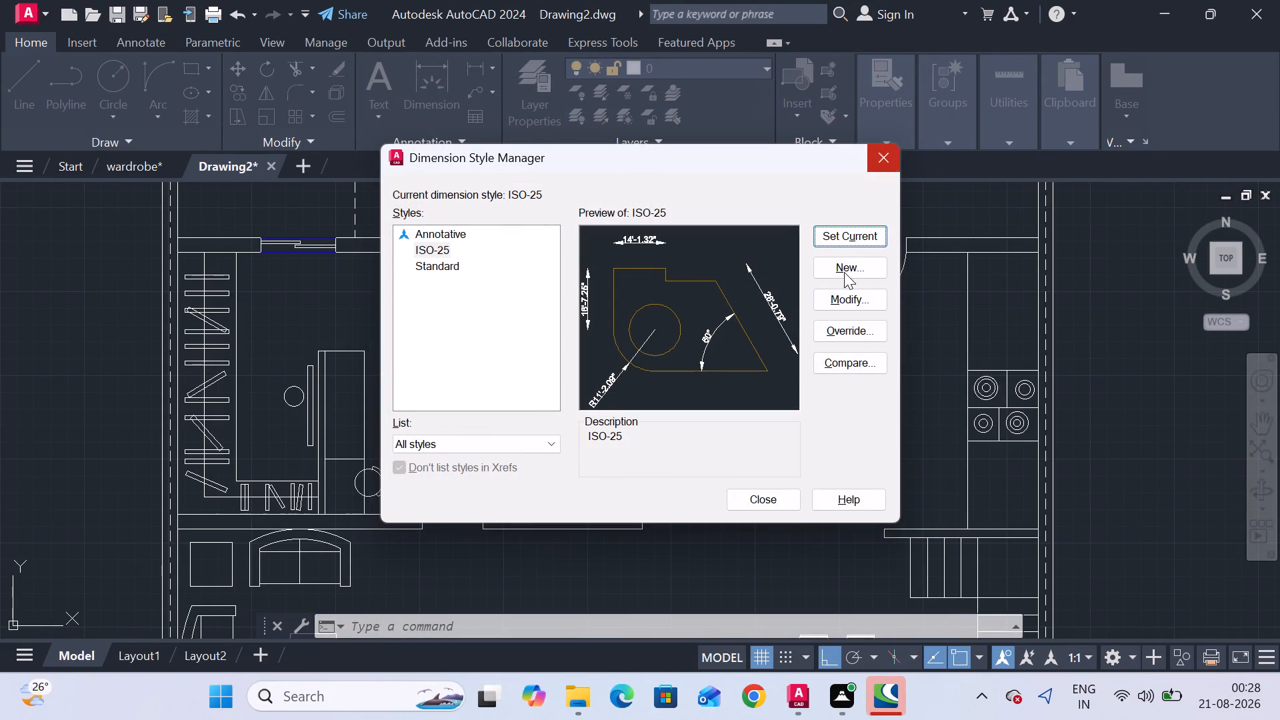
{"action": "left_click", "coordinate": [754, 499]}
Add a two-line multiline text label reading Dress and 7'-0"x11'-4" in the original plan's dressing area, beside the wardrobe.
{"action": "middle_click_drag", "start_coordinate": [482, 339], "coordinate": [519, 458]}
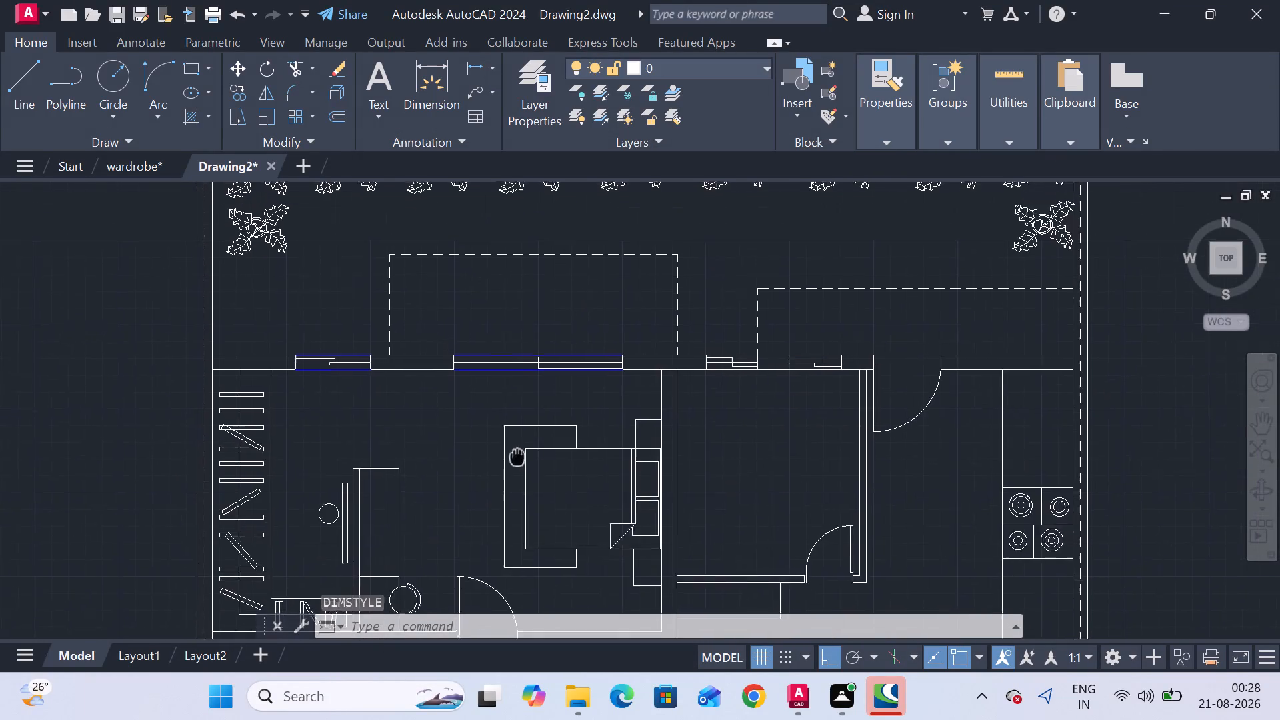
{"action": "middle_click_drag", "start_coordinate": [519, 458], "coordinate": [531, 479]}
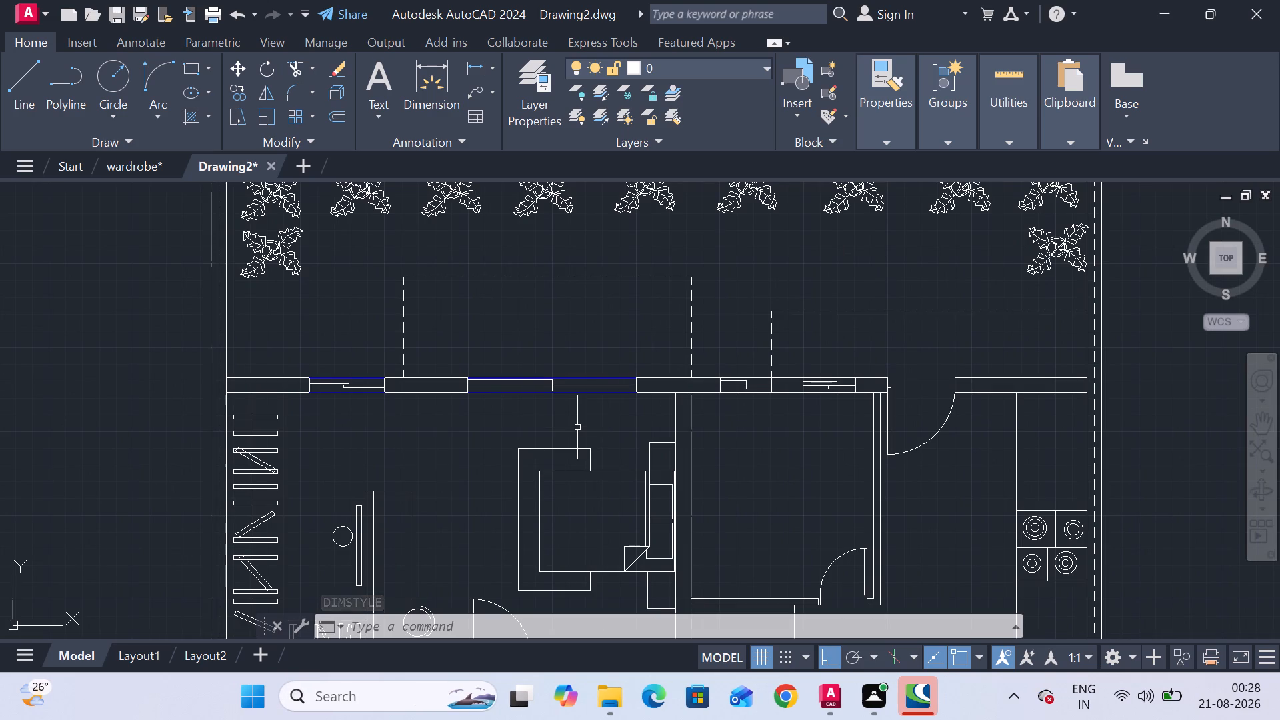
{"action": "scroll", "coordinate": [565, 376], "scroll_direction": "down", "scroll_amount": 2}
{"action": "middle_click_drag", "start_coordinate": [556, 376], "coordinate": [589, 251]}
{"action": "scroll", "coordinate": [552, 285], "scroll_direction": "up", "scroll_amount": 3}
{"action": "middle_click_drag", "start_coordinate": [544, 339], "coordinate": [612, 353]}
{"action": "middle_click_drag", "start_coordinate": [587, 415], "coordinate": [707, 319]}
{"action": "scroll", "coordinate": [523, 343], "scroll_direction": "up", "scroll_amount": 1}
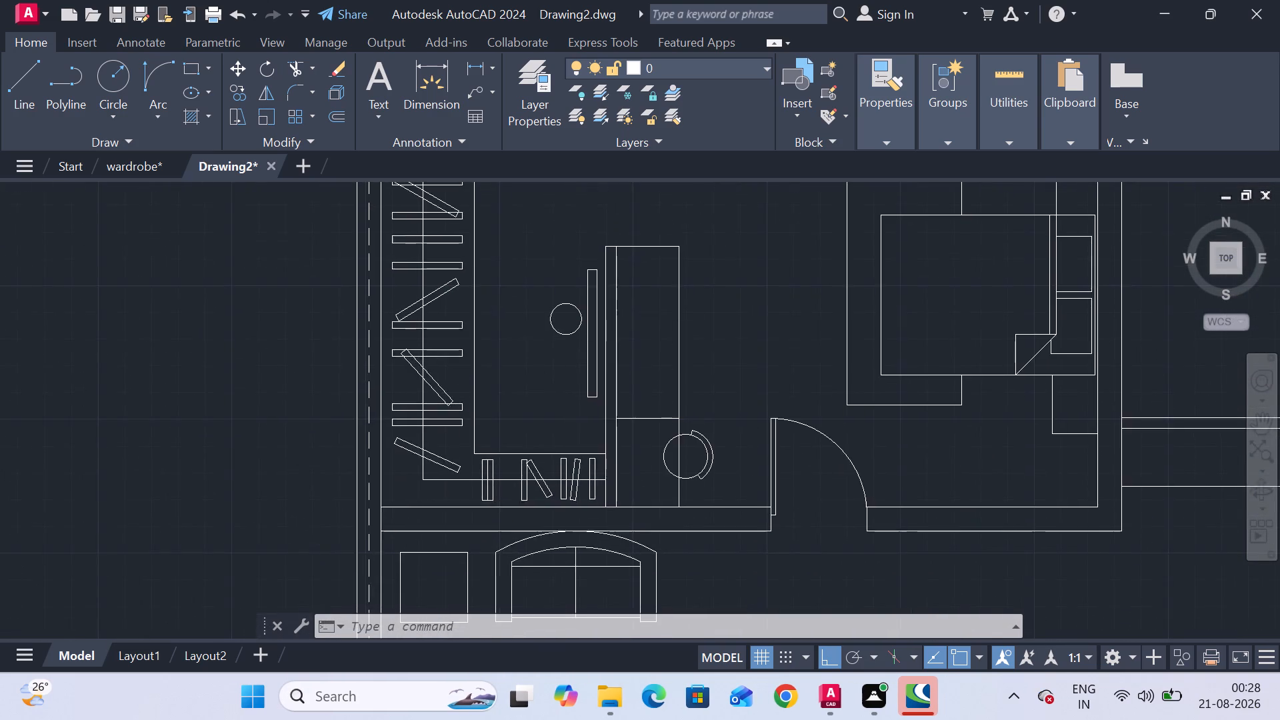
{"action": "scroll", "coordinate": [523, 345], "scroll_direction": "up", "scroll_amount": 1}
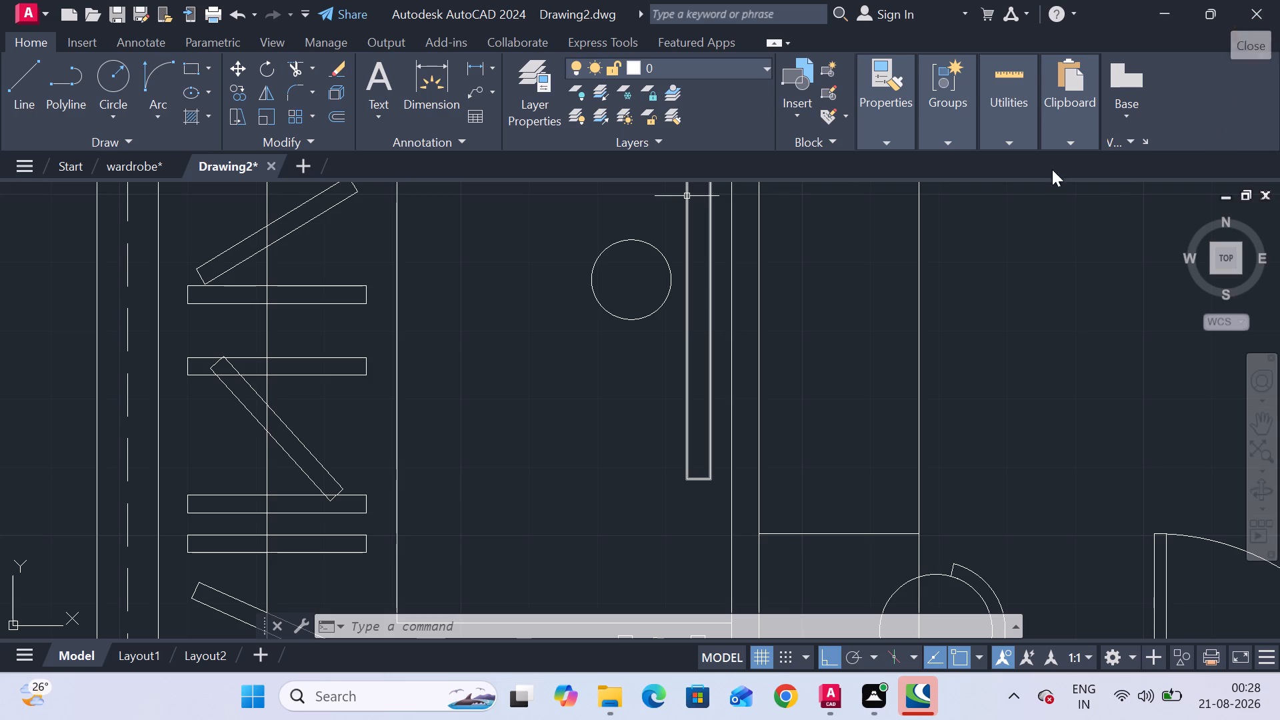
{"action": "scroll", "coordinate": [592, 327], "scroll_direction": "down", "scroll_amount": 2}
{"action": "scroll", "coordinate": [591, 332], "scroll_direction": "up", "scroll_amount": 2}
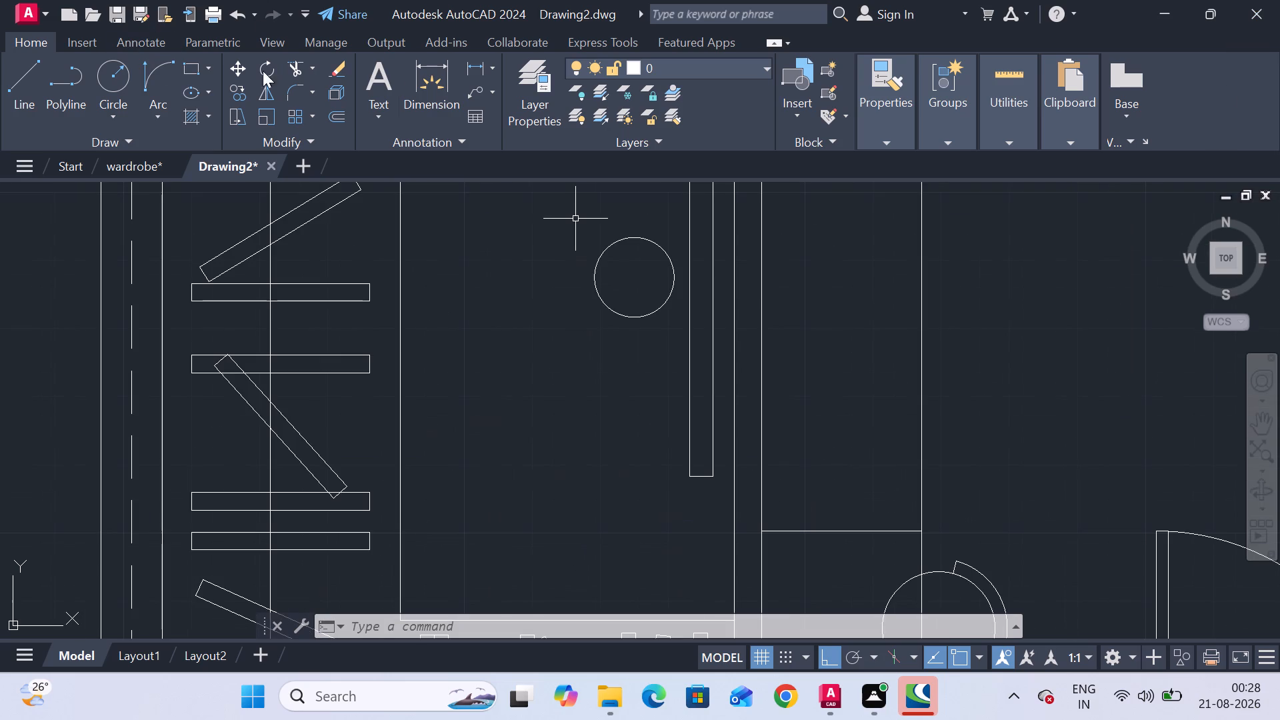
{"action": "left_click", "coordinate": [368, 83]}
{"action": "left_click", "coordinate": [470, 405]}
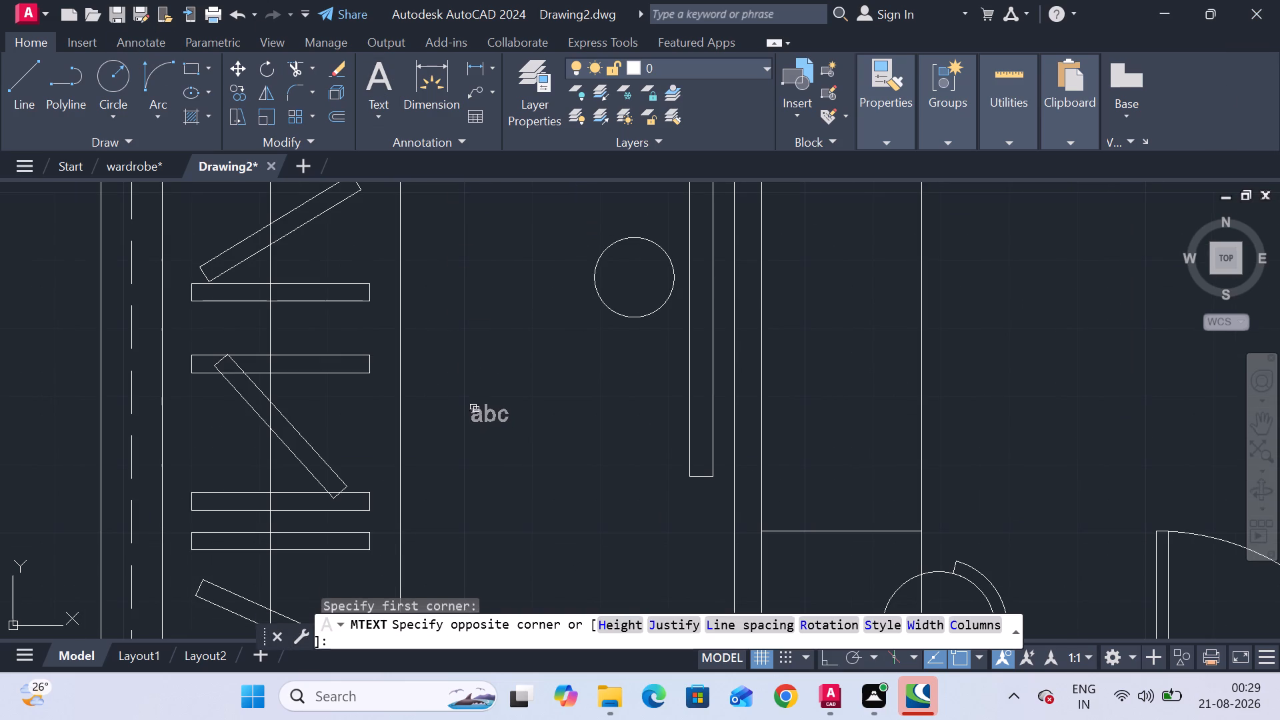
{"action": "left_click", "coordinate": [604, 469]}
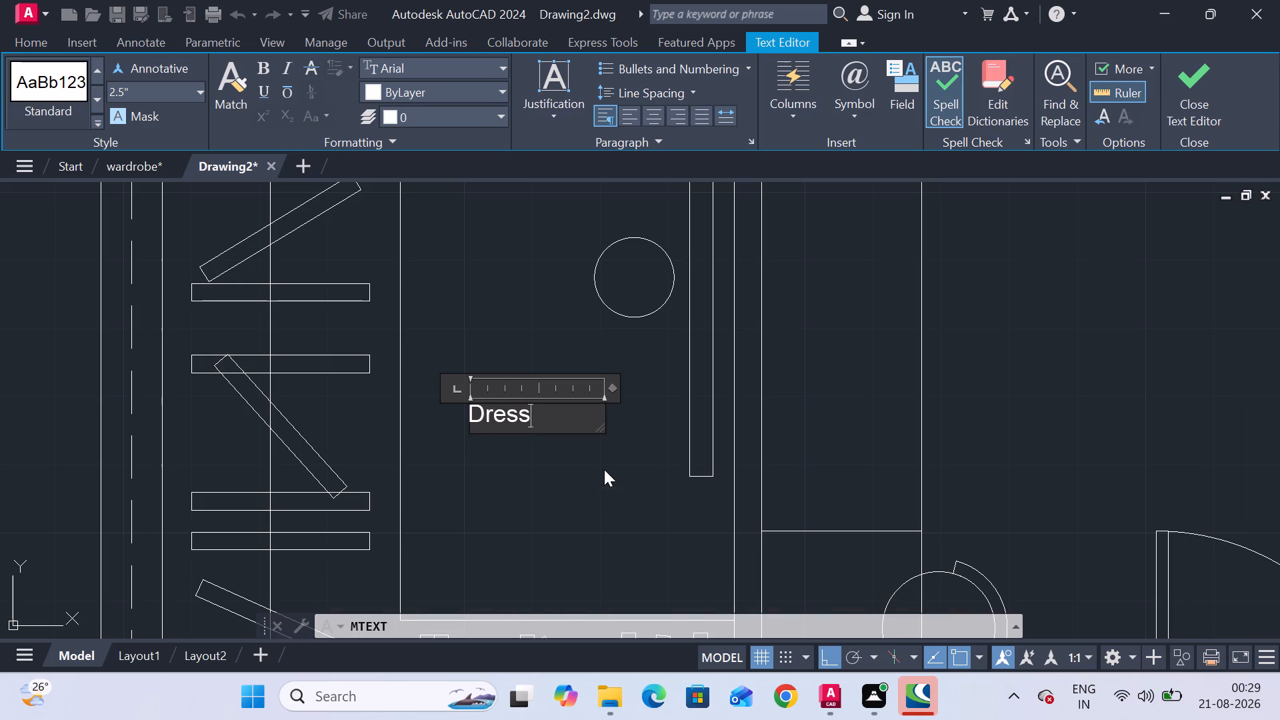
{"action": "key", "text": "Return"}
{"action": "key", "text": "space"}
{"action": "type", "text": "7'"}
{"action": "type", "text": "-0"}
{"action": "key", "text": "shift+quotedbl"}
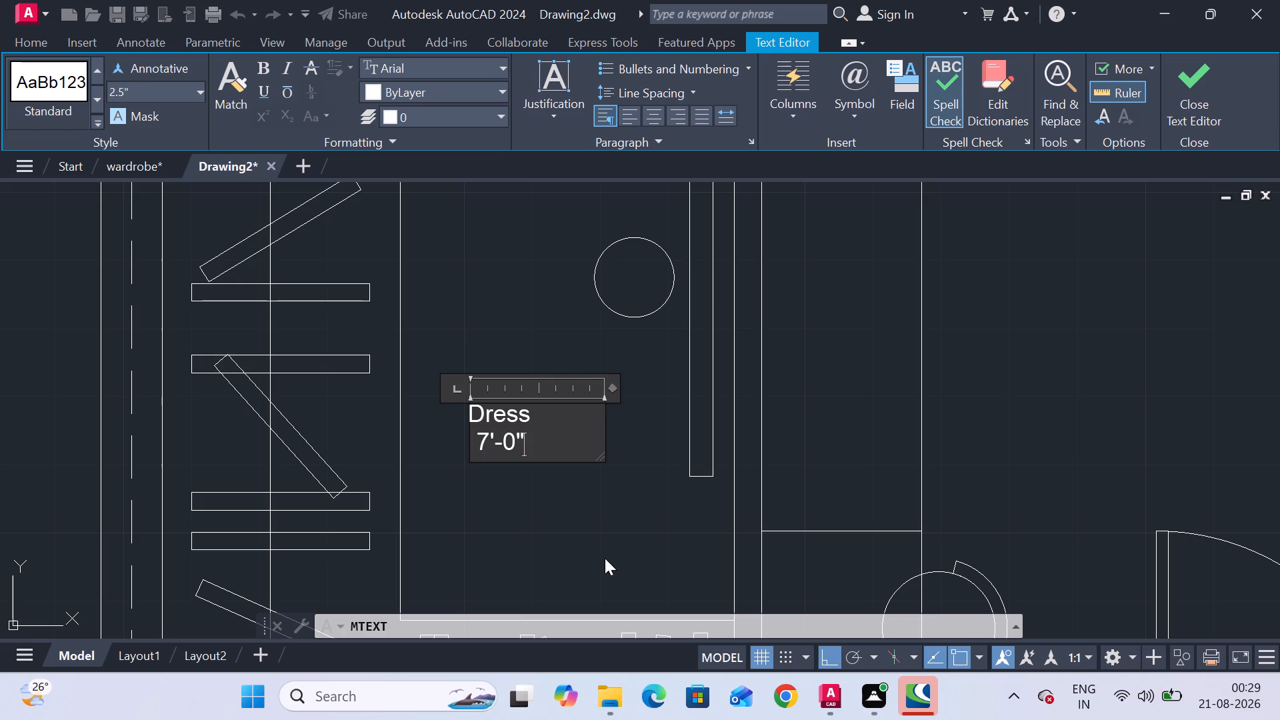
{"action": "key", "text": "x"}
{"action": "type", "text": "11'"}
{"action": "type", "text": "-4"}
{"action": "key", "text": "shift+quotedbl"}
{"action": "key", "text": "Escape"}
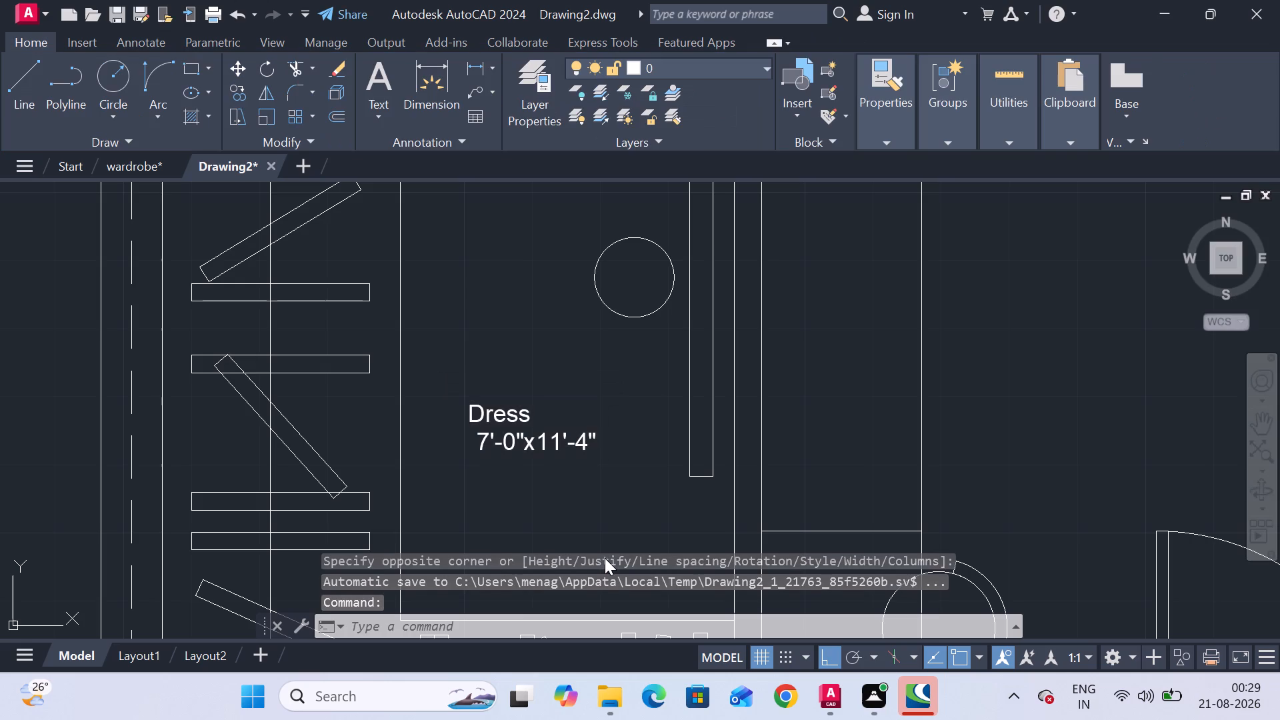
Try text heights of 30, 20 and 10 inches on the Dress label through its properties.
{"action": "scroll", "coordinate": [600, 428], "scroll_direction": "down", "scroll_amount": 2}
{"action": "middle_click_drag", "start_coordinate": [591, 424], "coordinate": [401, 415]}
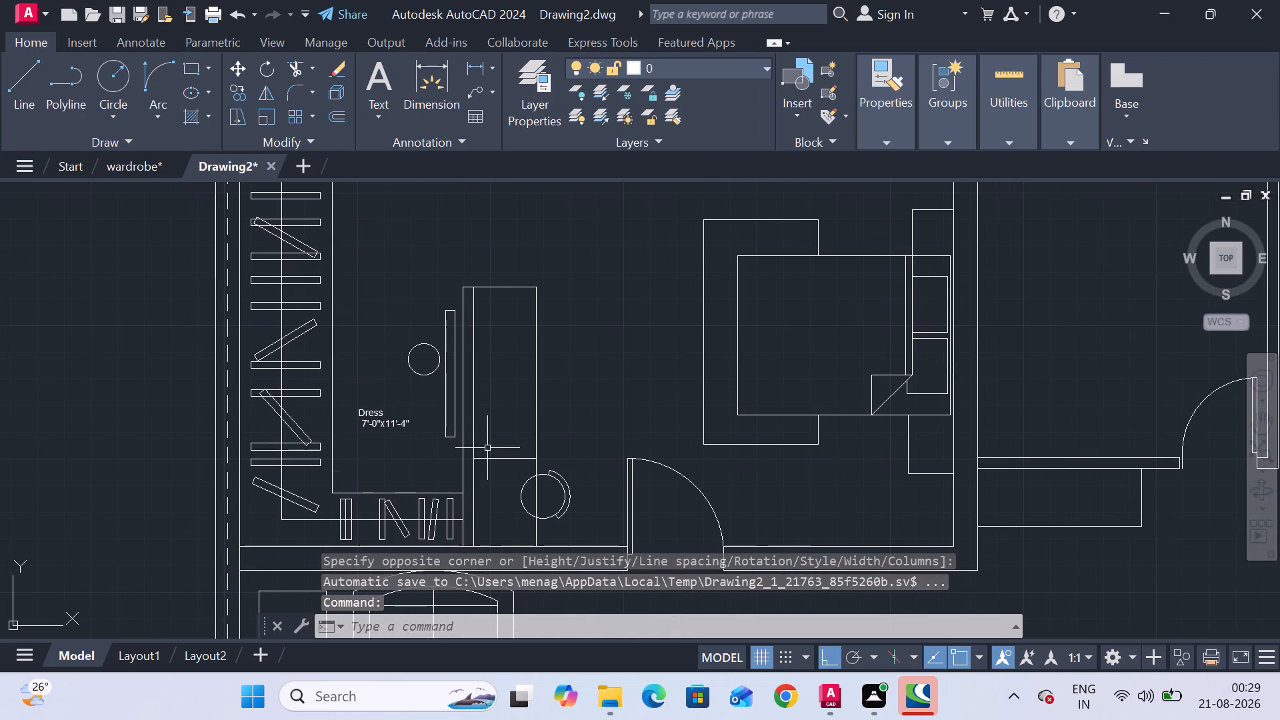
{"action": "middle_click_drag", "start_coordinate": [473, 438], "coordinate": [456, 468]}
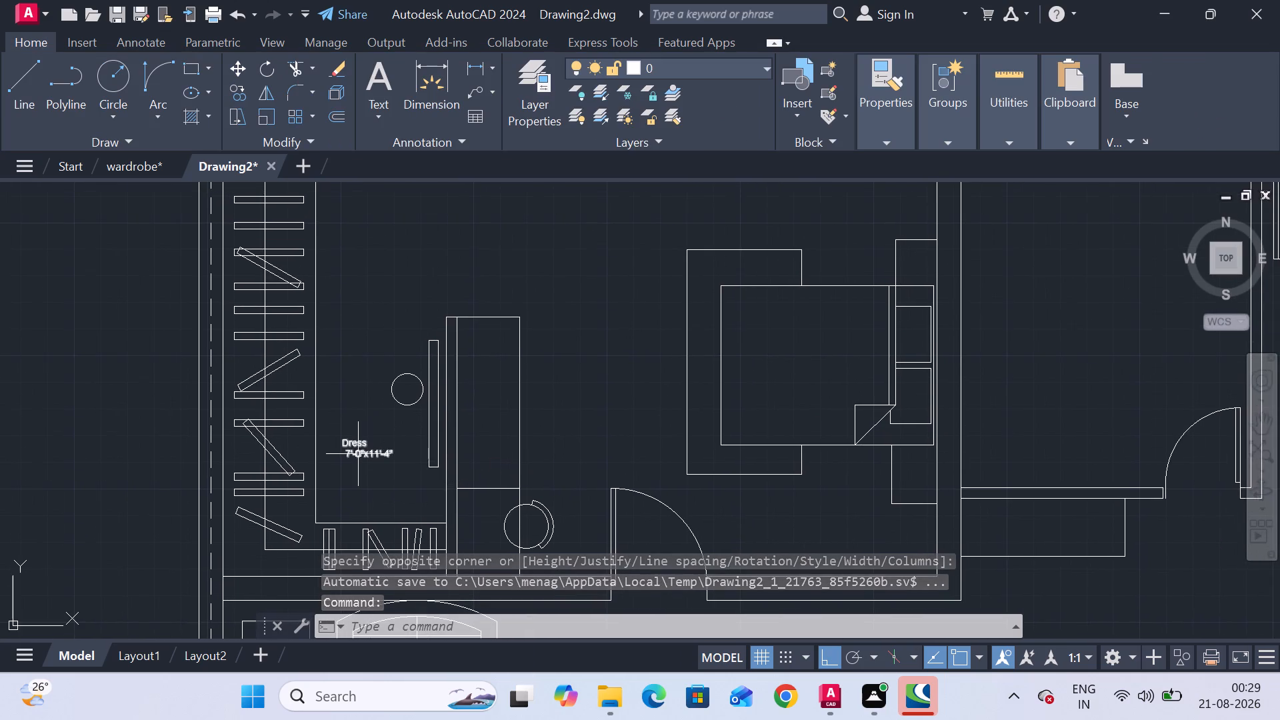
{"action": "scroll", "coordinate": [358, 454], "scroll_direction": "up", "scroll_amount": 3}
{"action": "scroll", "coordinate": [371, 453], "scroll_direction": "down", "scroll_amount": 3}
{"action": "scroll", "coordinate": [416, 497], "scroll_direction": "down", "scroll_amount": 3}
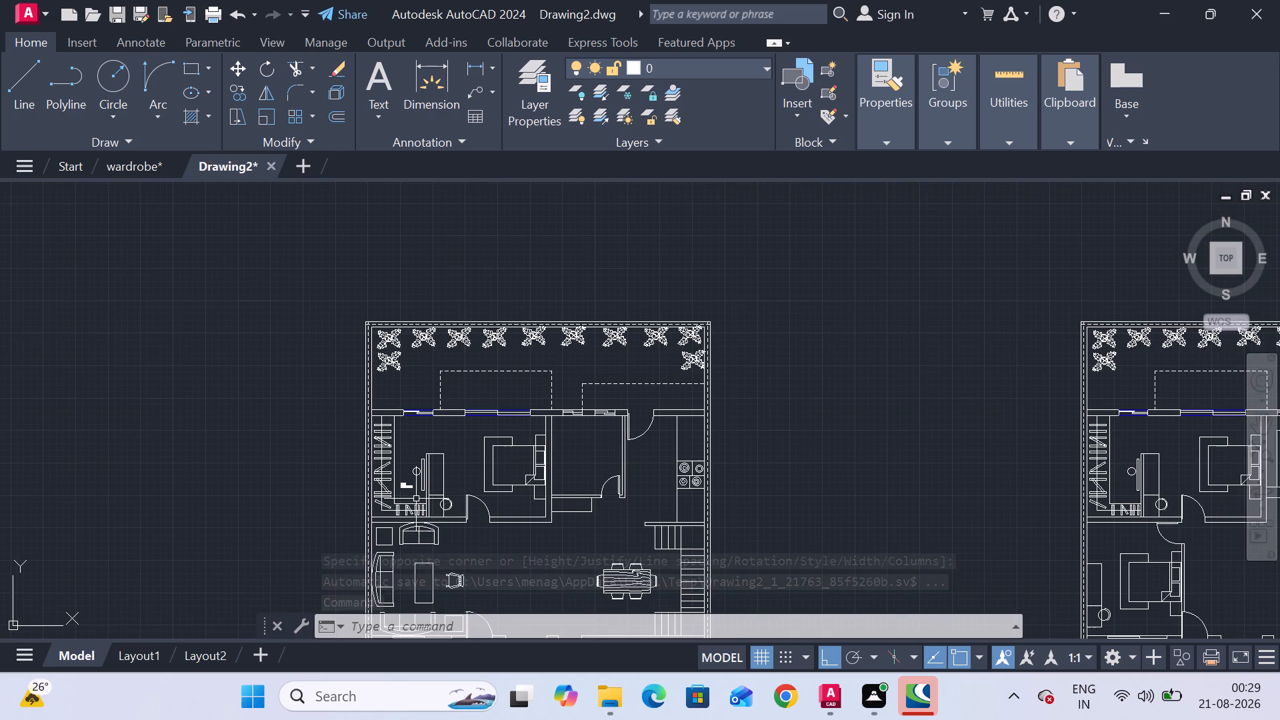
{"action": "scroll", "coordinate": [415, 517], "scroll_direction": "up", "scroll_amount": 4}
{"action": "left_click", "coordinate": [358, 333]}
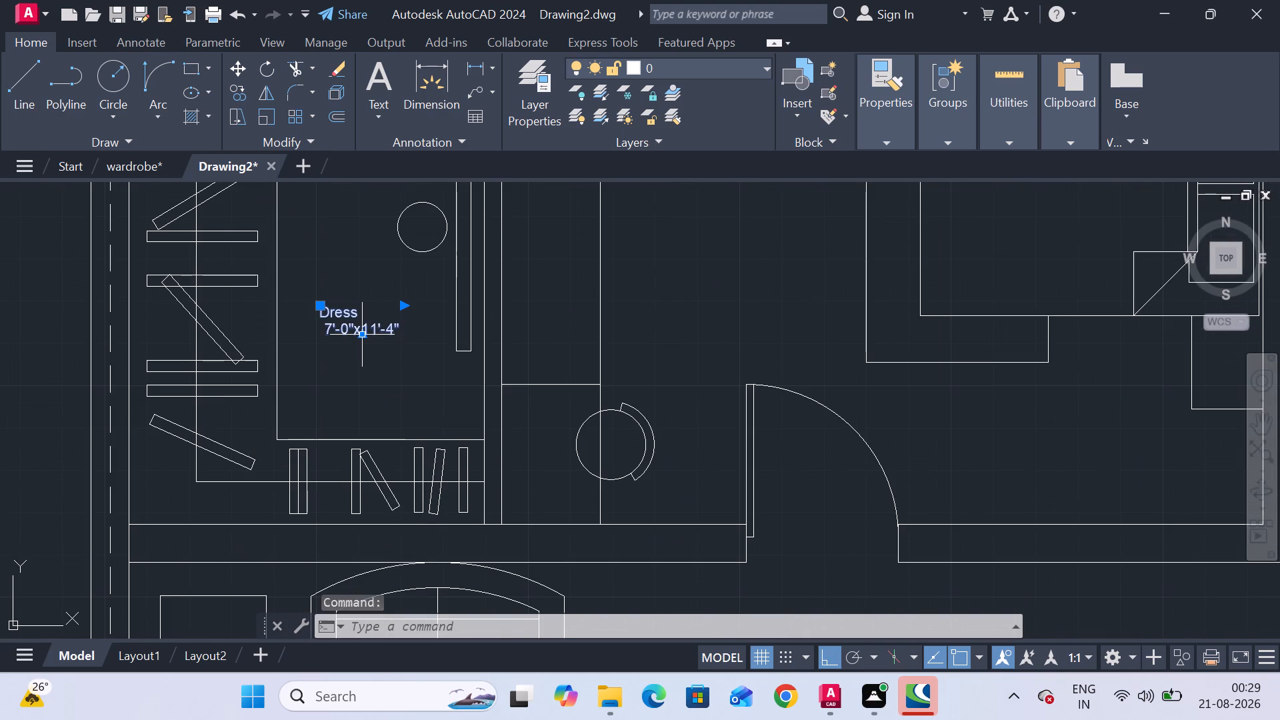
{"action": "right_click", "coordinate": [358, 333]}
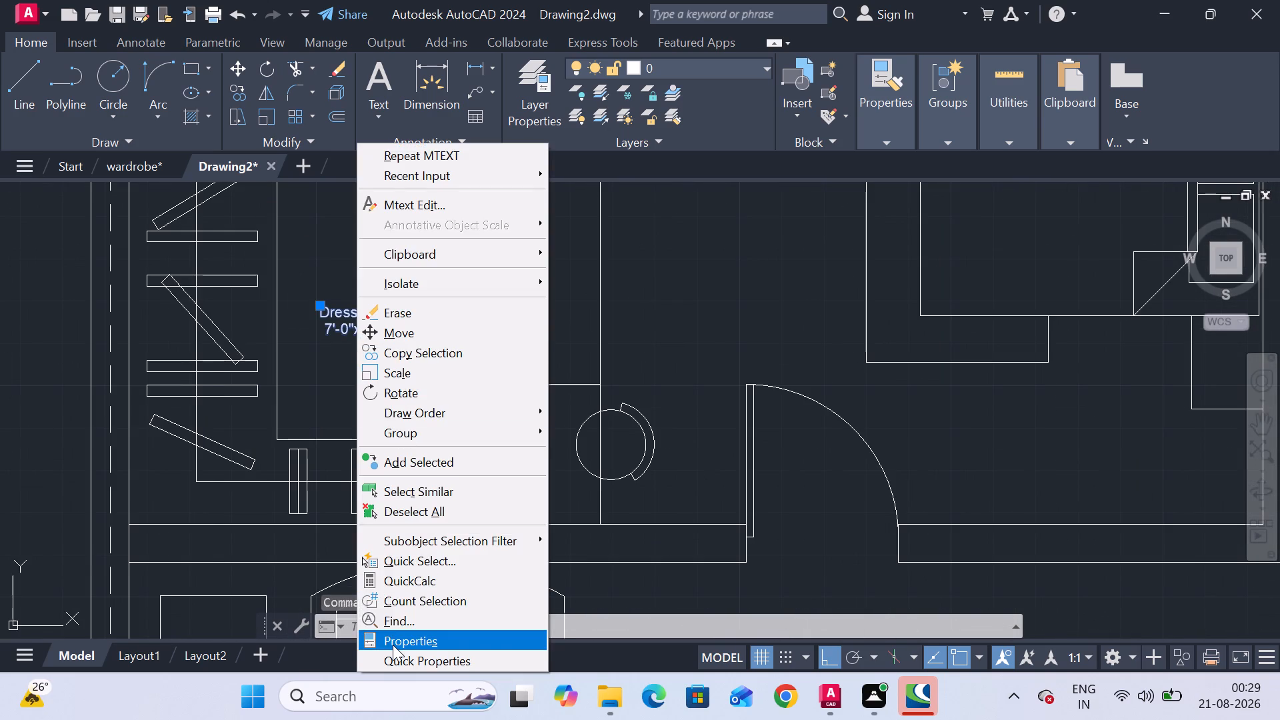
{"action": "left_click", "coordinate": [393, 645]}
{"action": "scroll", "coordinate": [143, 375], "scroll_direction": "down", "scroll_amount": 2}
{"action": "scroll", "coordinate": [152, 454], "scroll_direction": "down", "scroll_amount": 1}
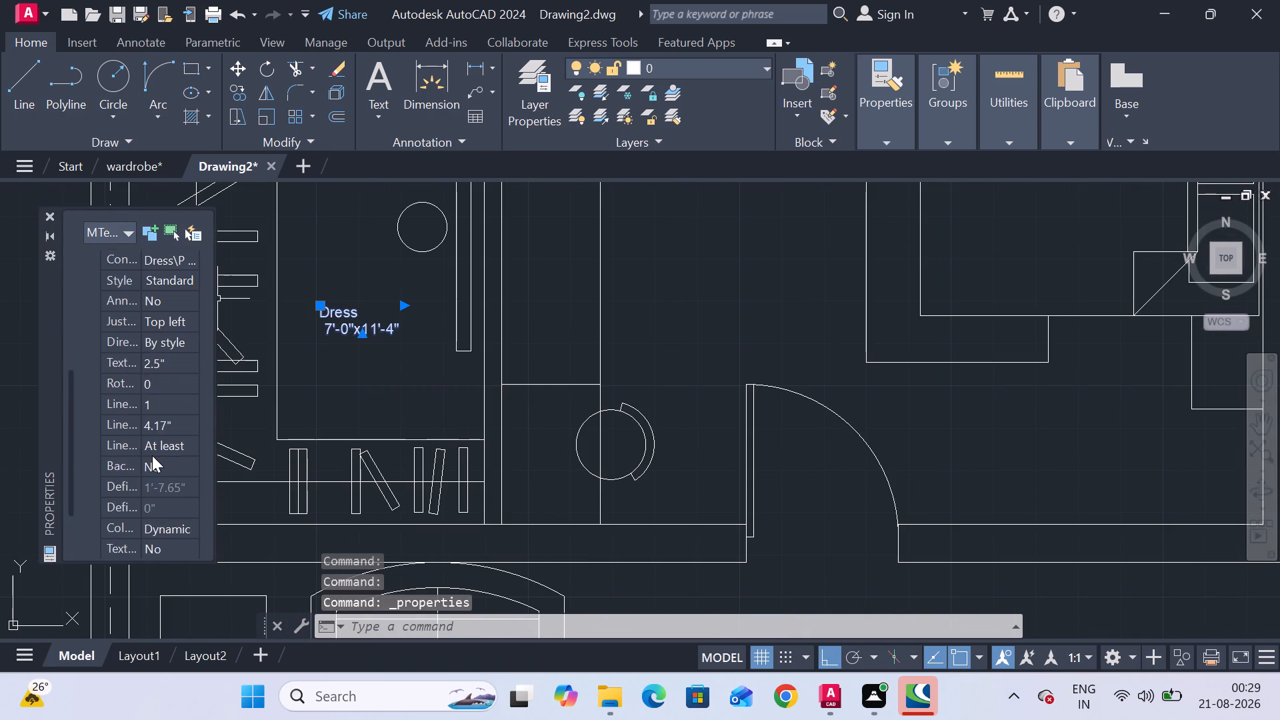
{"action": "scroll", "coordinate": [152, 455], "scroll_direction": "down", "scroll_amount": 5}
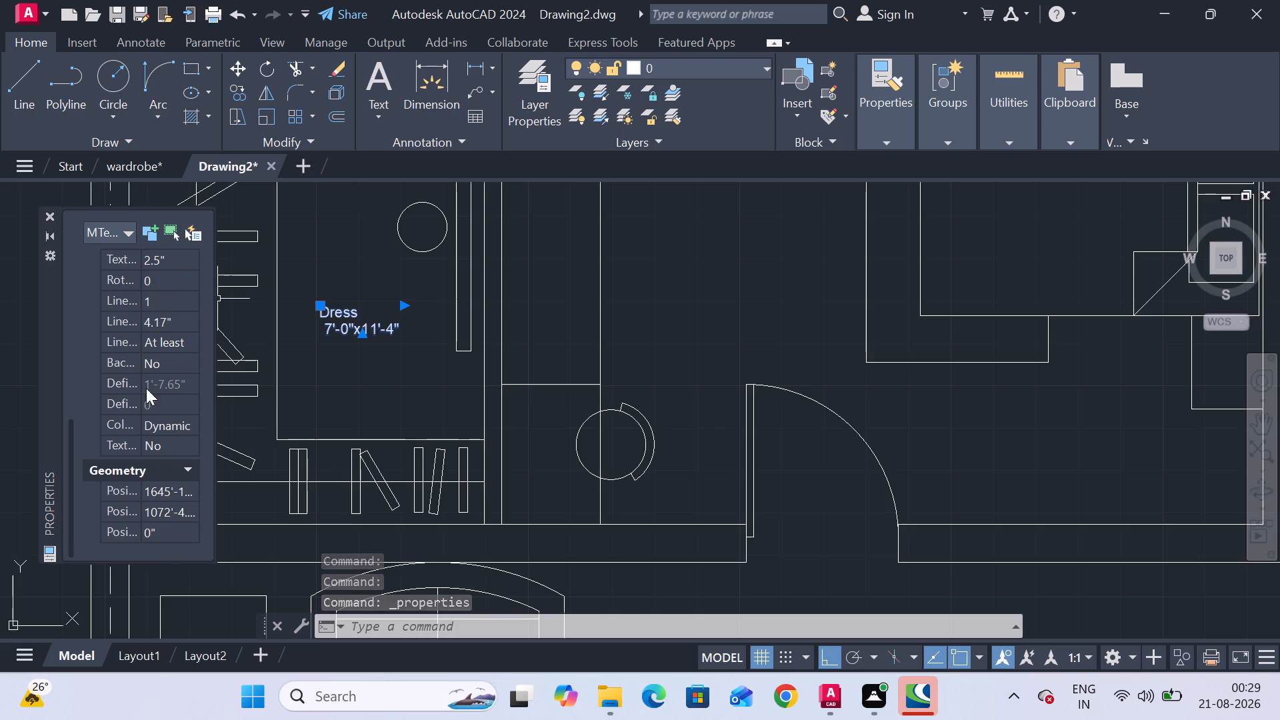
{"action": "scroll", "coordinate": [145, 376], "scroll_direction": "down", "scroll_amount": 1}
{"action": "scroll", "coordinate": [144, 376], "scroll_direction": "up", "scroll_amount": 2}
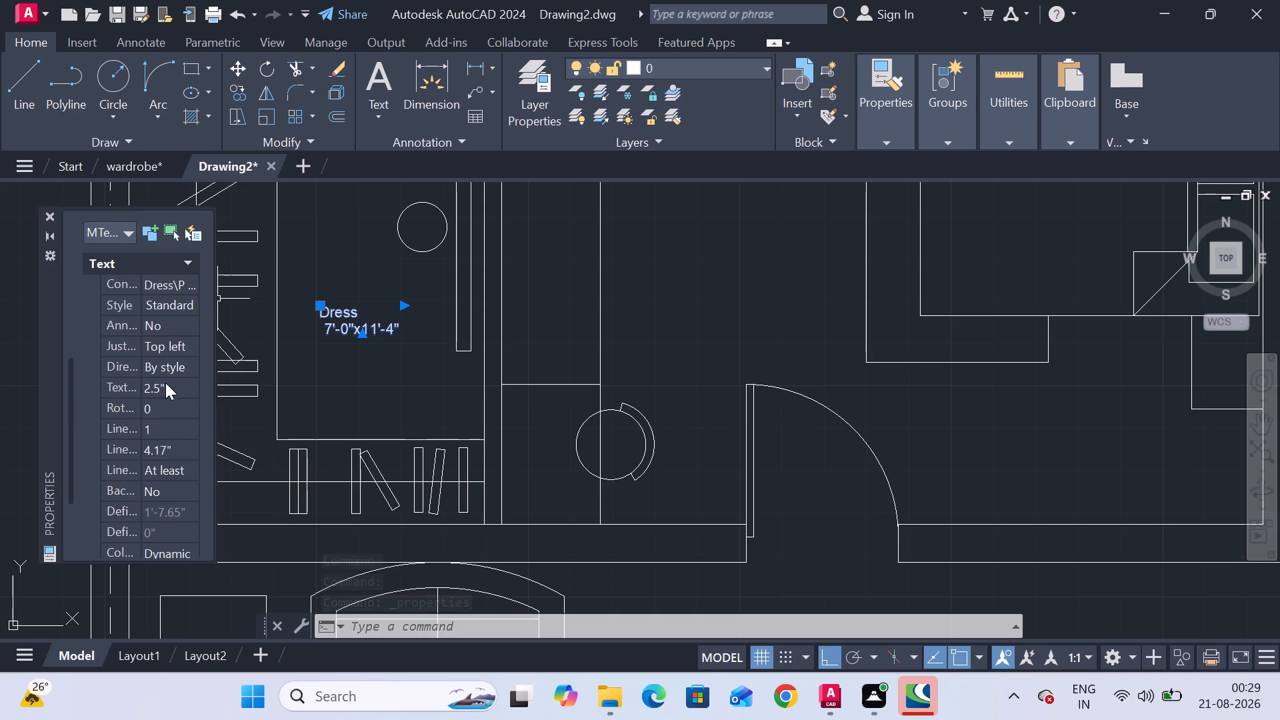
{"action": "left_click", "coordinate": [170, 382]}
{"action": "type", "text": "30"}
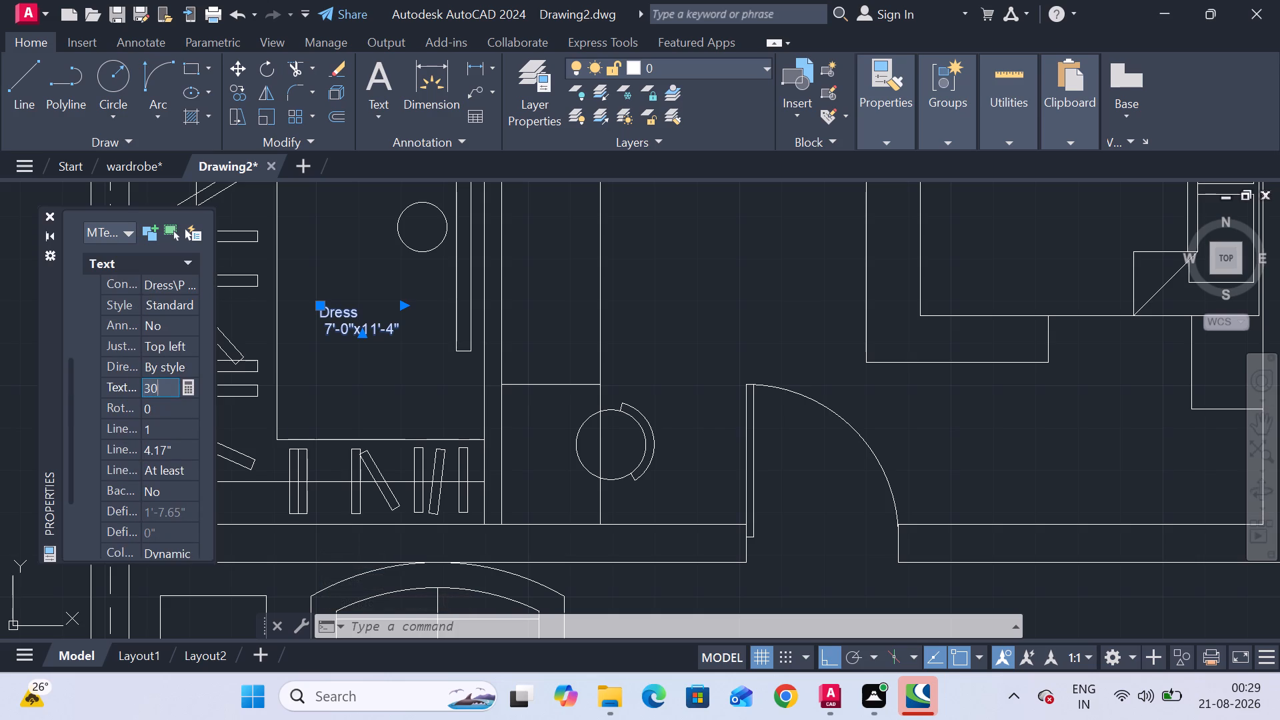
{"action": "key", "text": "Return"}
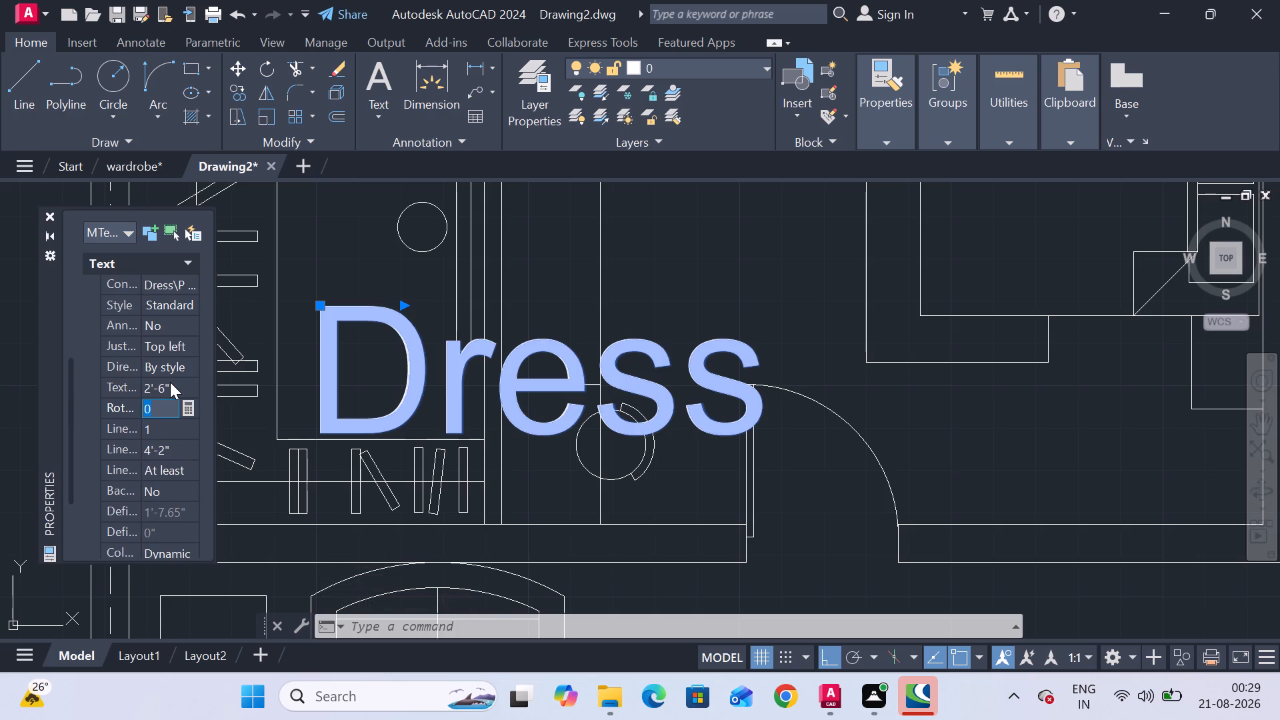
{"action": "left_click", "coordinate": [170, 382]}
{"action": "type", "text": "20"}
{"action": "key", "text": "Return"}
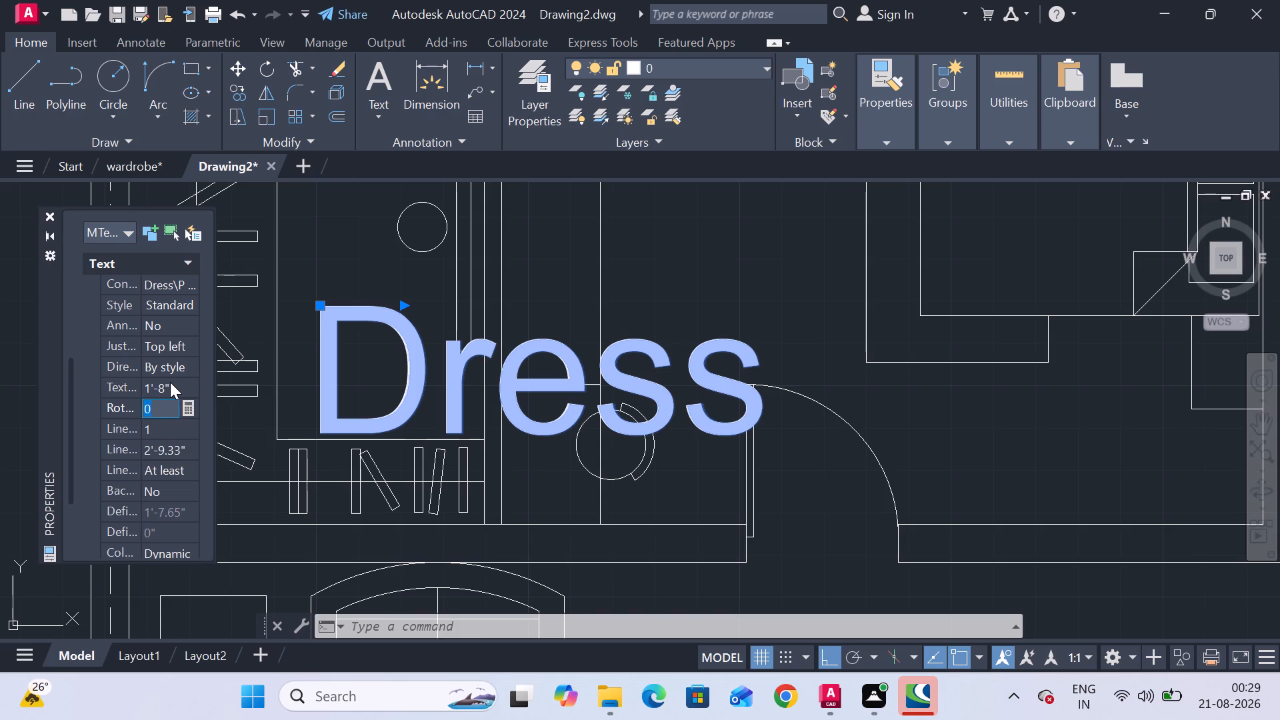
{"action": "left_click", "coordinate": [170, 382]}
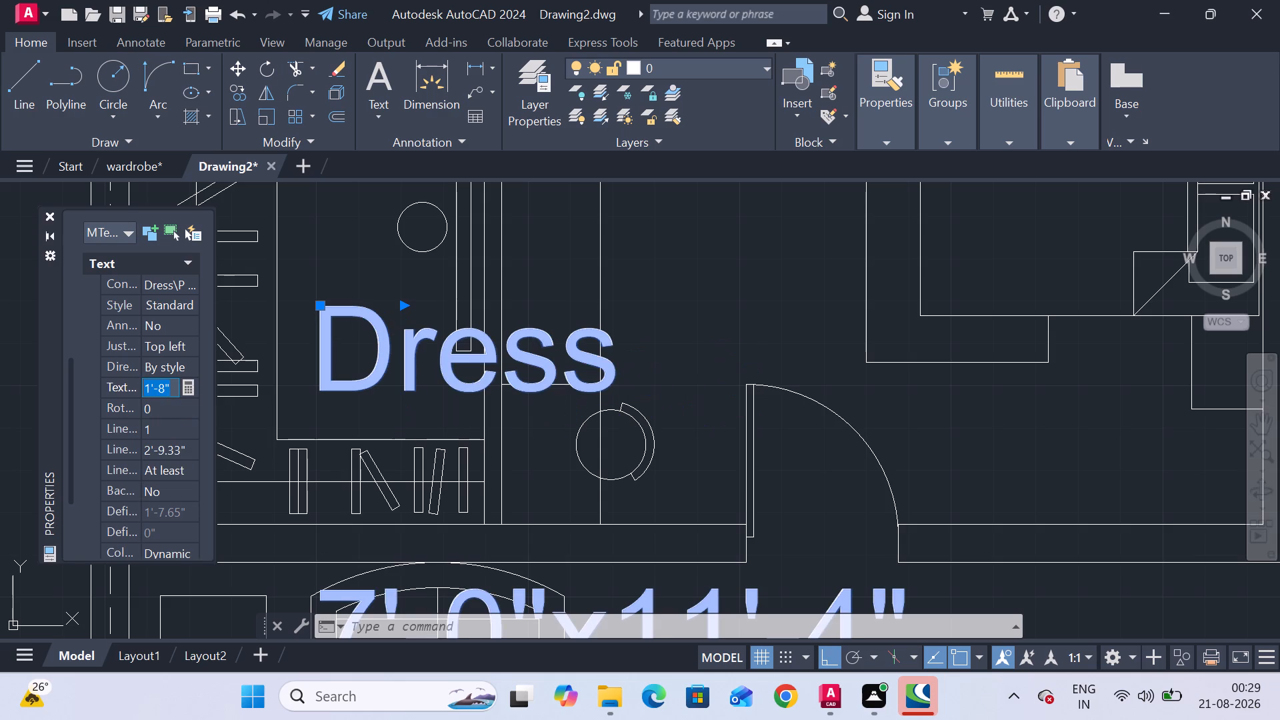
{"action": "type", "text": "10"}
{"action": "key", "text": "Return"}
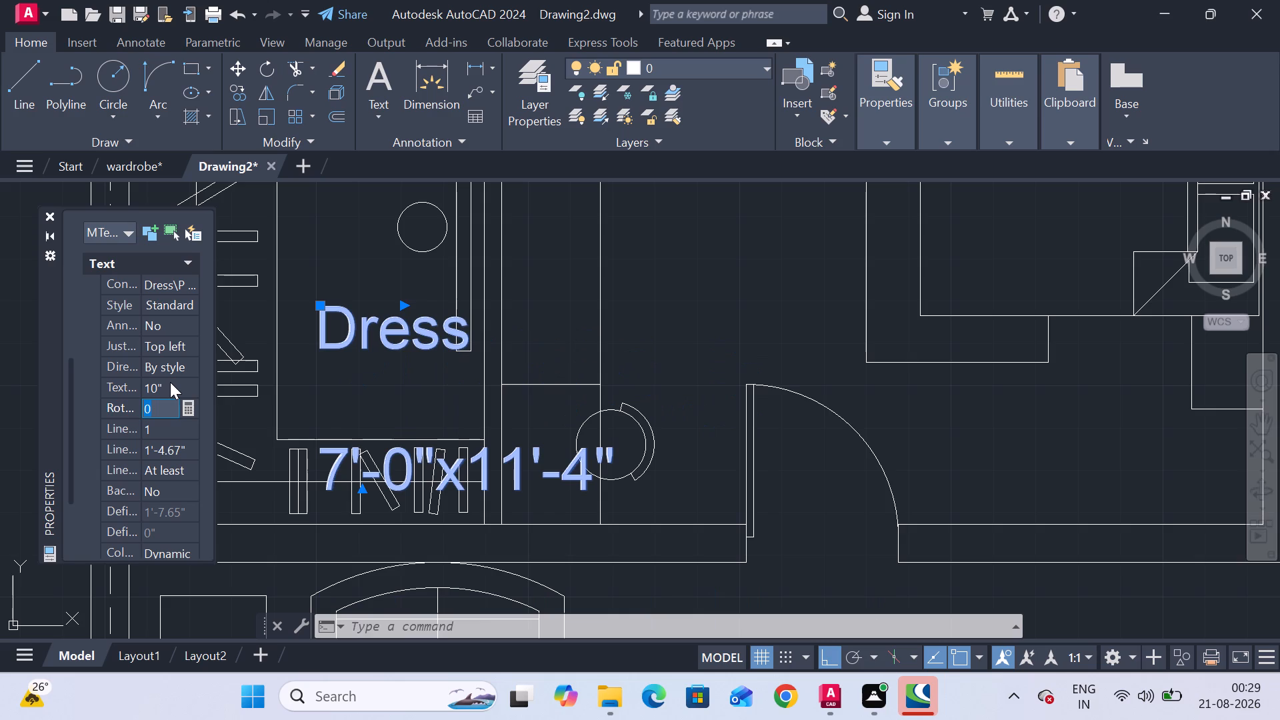
Set the Dress label's text height to 5 inches and close its properties.
{"action": "left_click", "coordinate": [170, 382]}
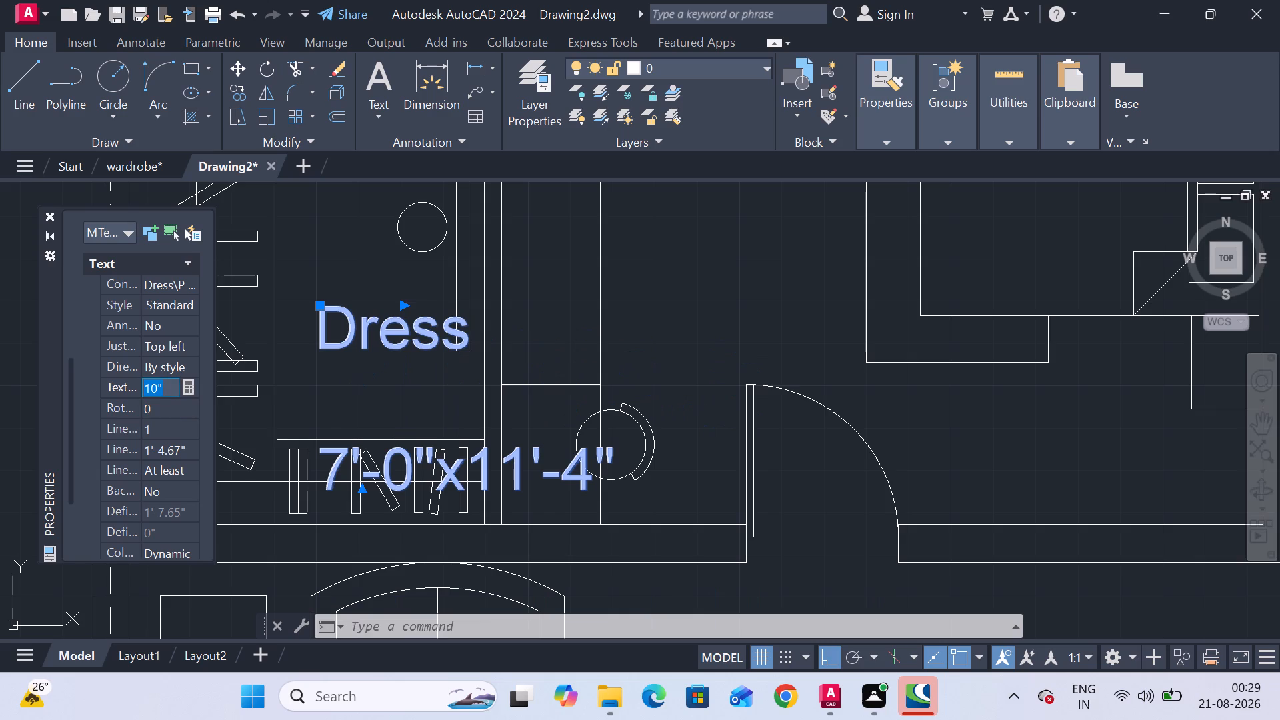
{"action": "key", "text": "5"}
{"action": "key", "text": "Return"}
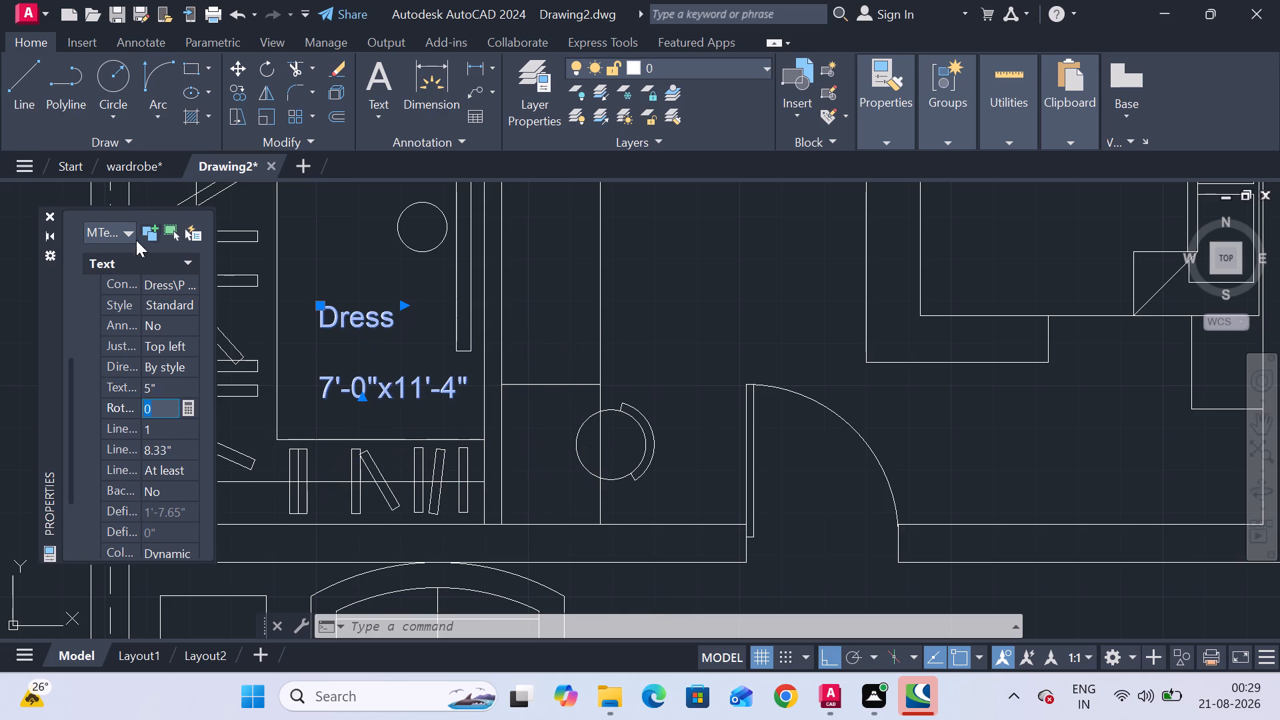
{"action": "left_click", "coordinate": [50, 215]}
{"action": "key", "text": "Escape"}
Edit the Dress label to remove the gap between the room name and its 7'-0"x11'-4" size line.
{"action": "double_click", "coordinate": [373, 395]}
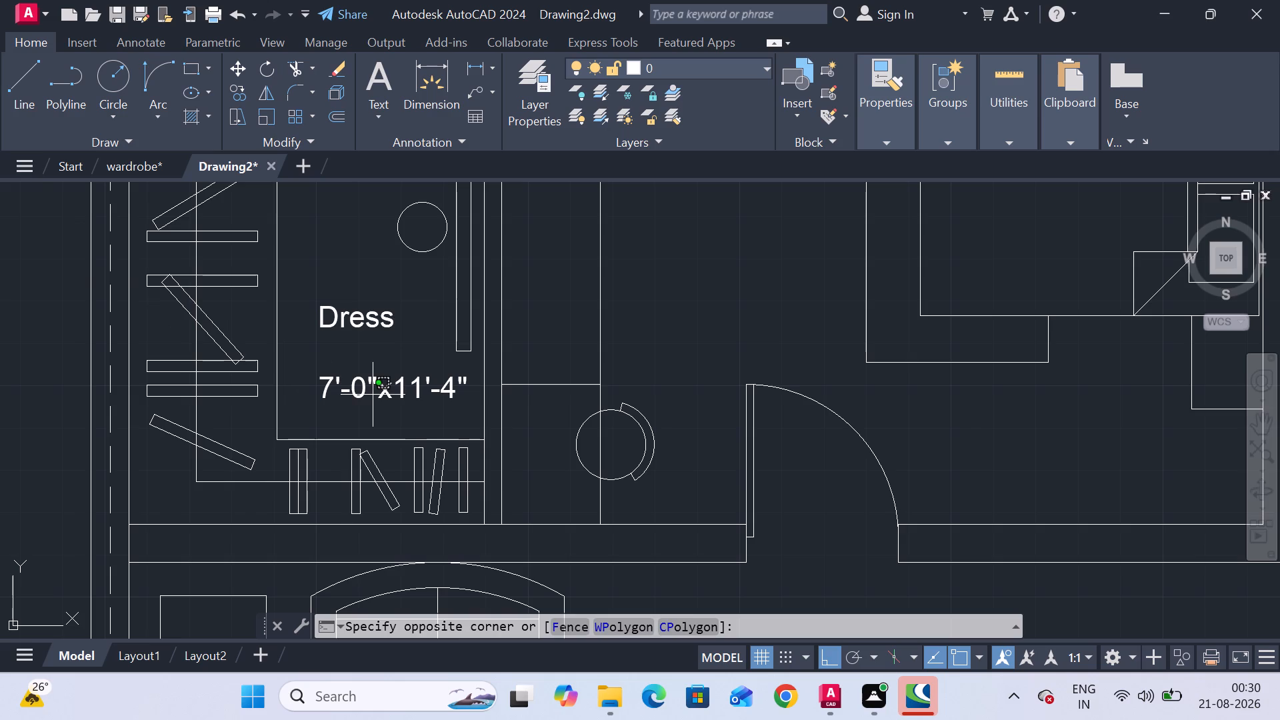
{"action": "key", "text": "Escape"}
{"action": "double_click", "coordinate": [367, 384]}
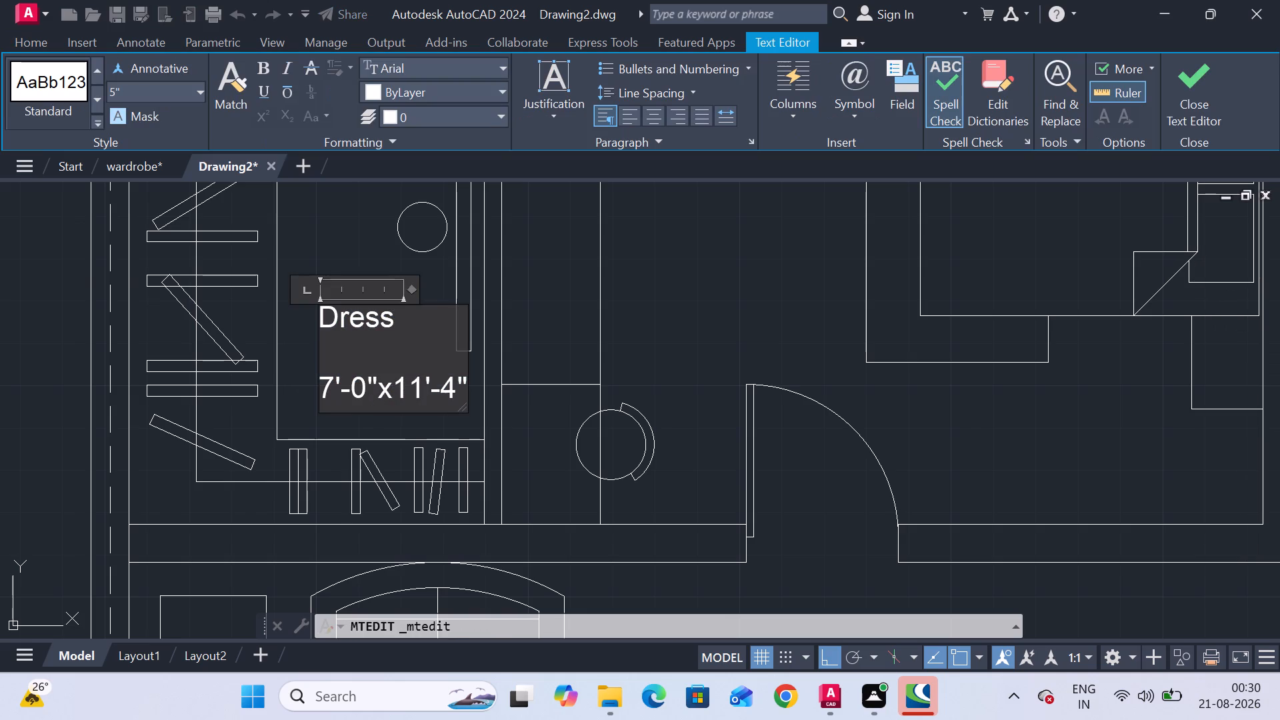
{"action": "left_click", "coordinate": [422, 318]}
{"action": "left_click", "coordinate": [321, 376]}
{"action": "key", "text": "Return"}
{"action": "key", "text": "Return"}
{"action": "key", "text": "BackSpace"}
{"action": "key", "text": "BackSpace"}
{"action": "key", "text": "BackSpace"}
{"action": "key", "text": "Escape"}
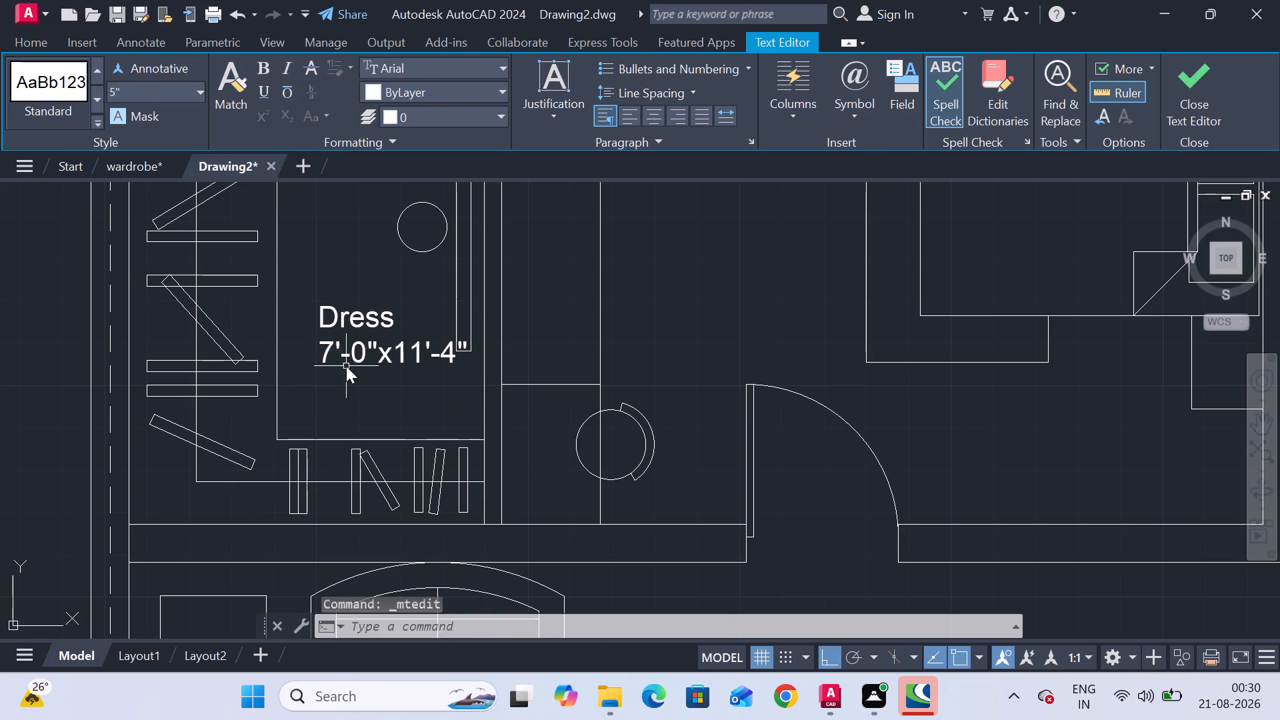
Copy the Dress label into the northwest bedroom, the room beside it, the narrow rectangle south of that room, and the kitchen.
{"action": "left_click", "coordinate": [358, 351]}
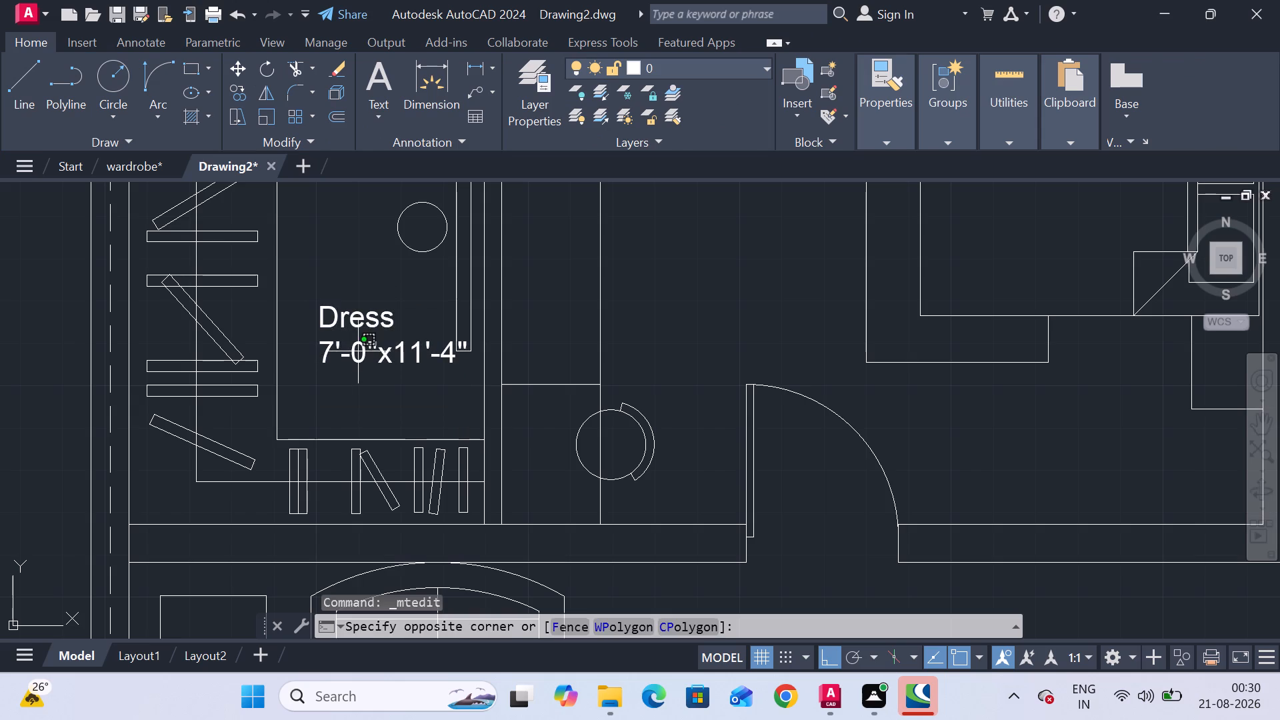
{"action": "key", "text": "Escape"}
{"action": "left_click", "coordinate": [358, 363]}
{"action": "right_click", "coordinate": [358, 363]}
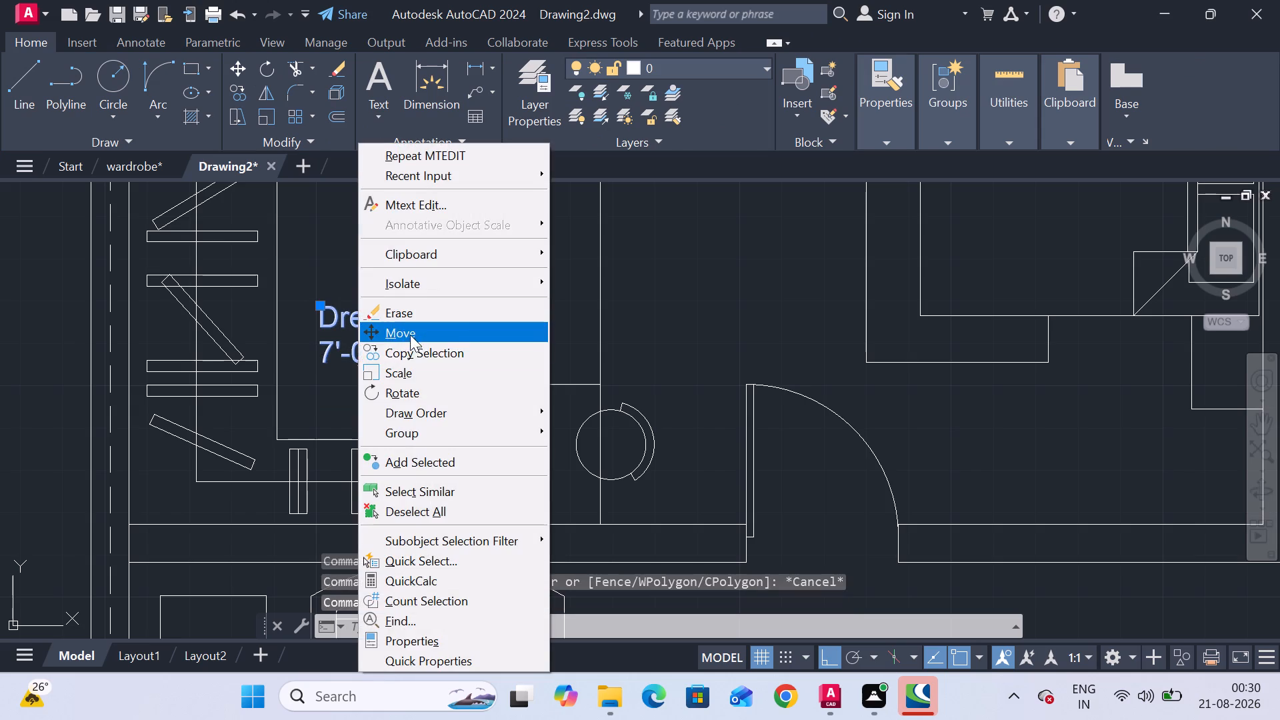
{"action": "left_click", "coordinate": [407, 349]}
{"action": "left_click_drag", "start_coordinate": [356, 349], "coordinate": [383, 349]}
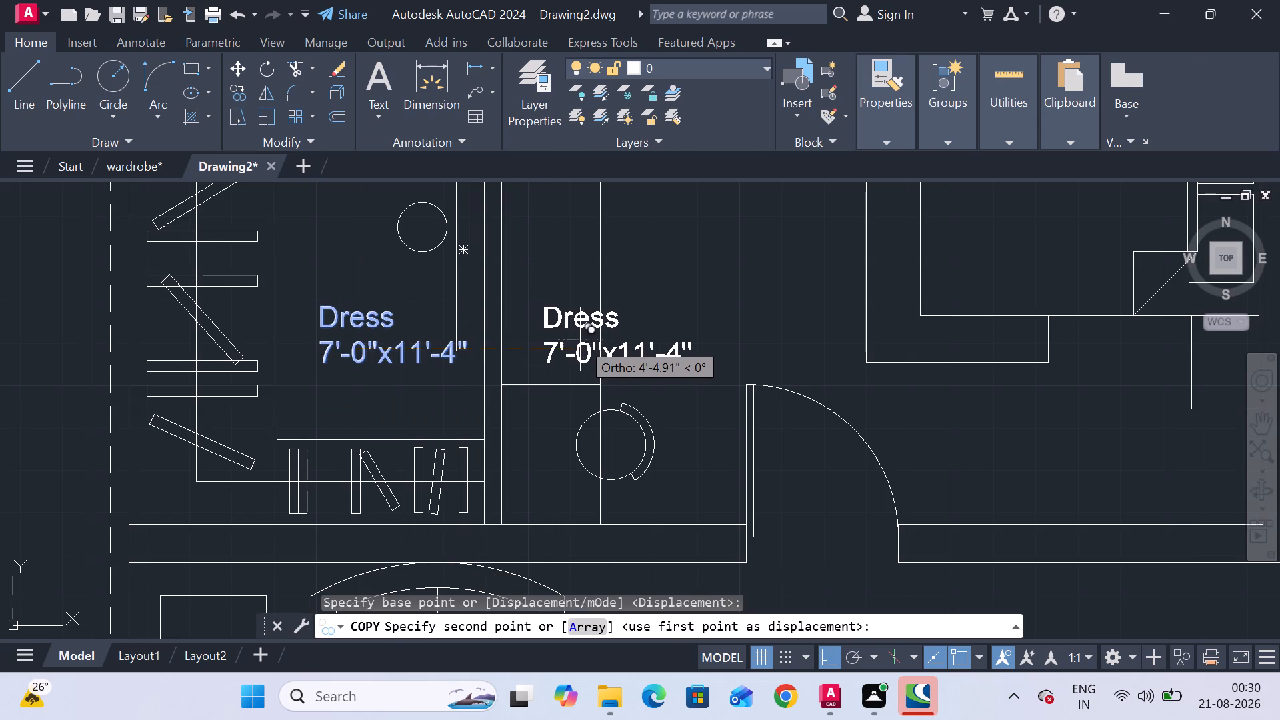
{"action": "scroll", "coordinate": [580, 339], "scroll_direction": "down", "scroll_amount": 2}
{"action": "middle_click_drag", "start_coordinate": [580, 339], "coordinate": [328, 550]}
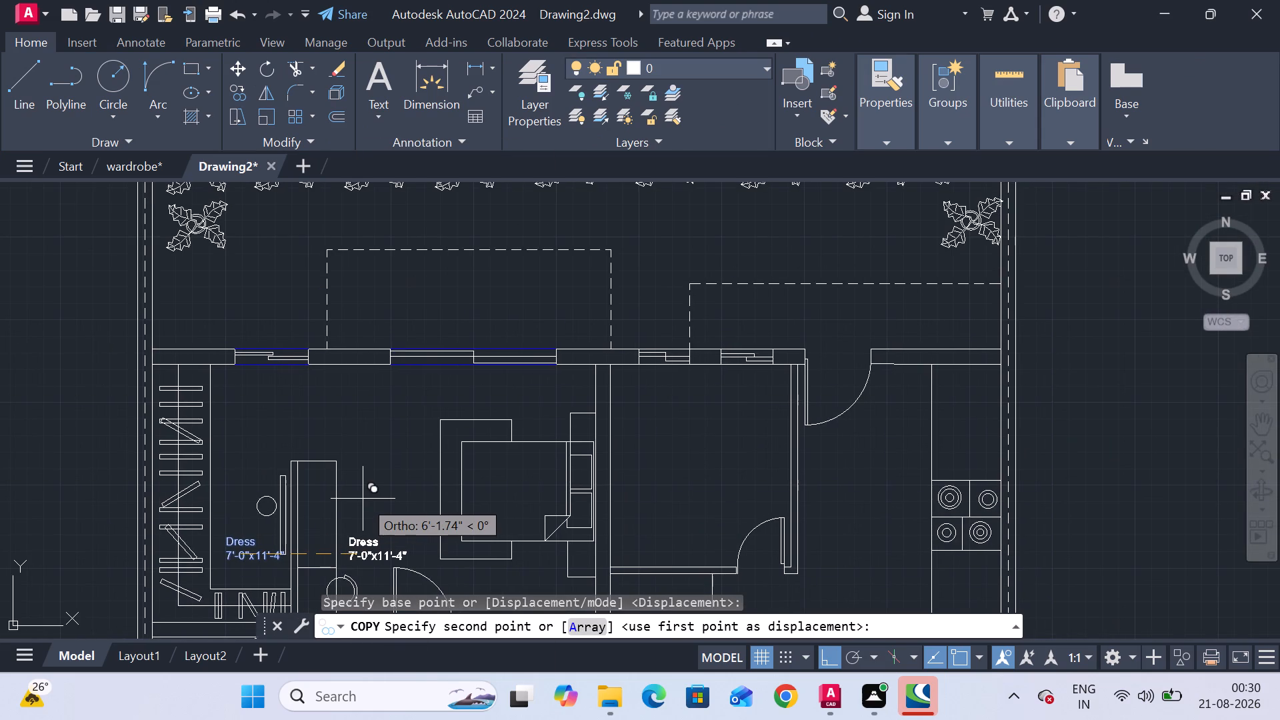
{"action": "key", "text": "F8"}
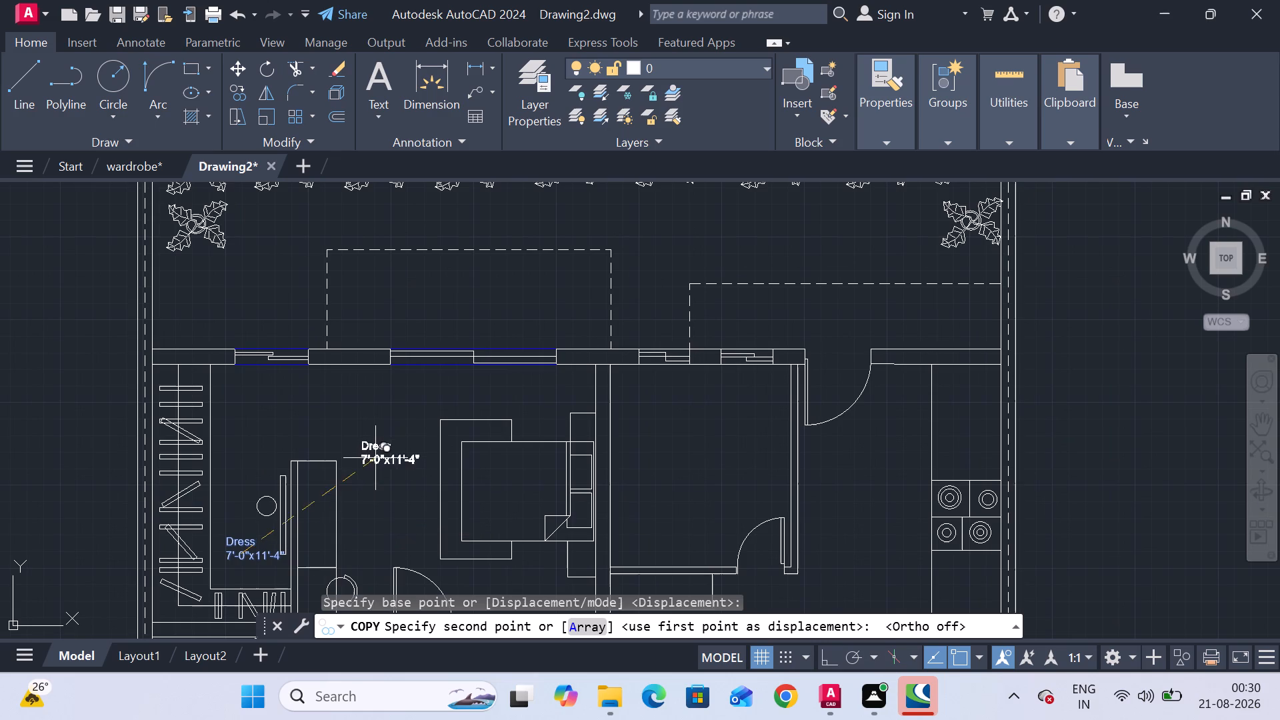
{"action": "left_click", "coordinate": [378, 501]}
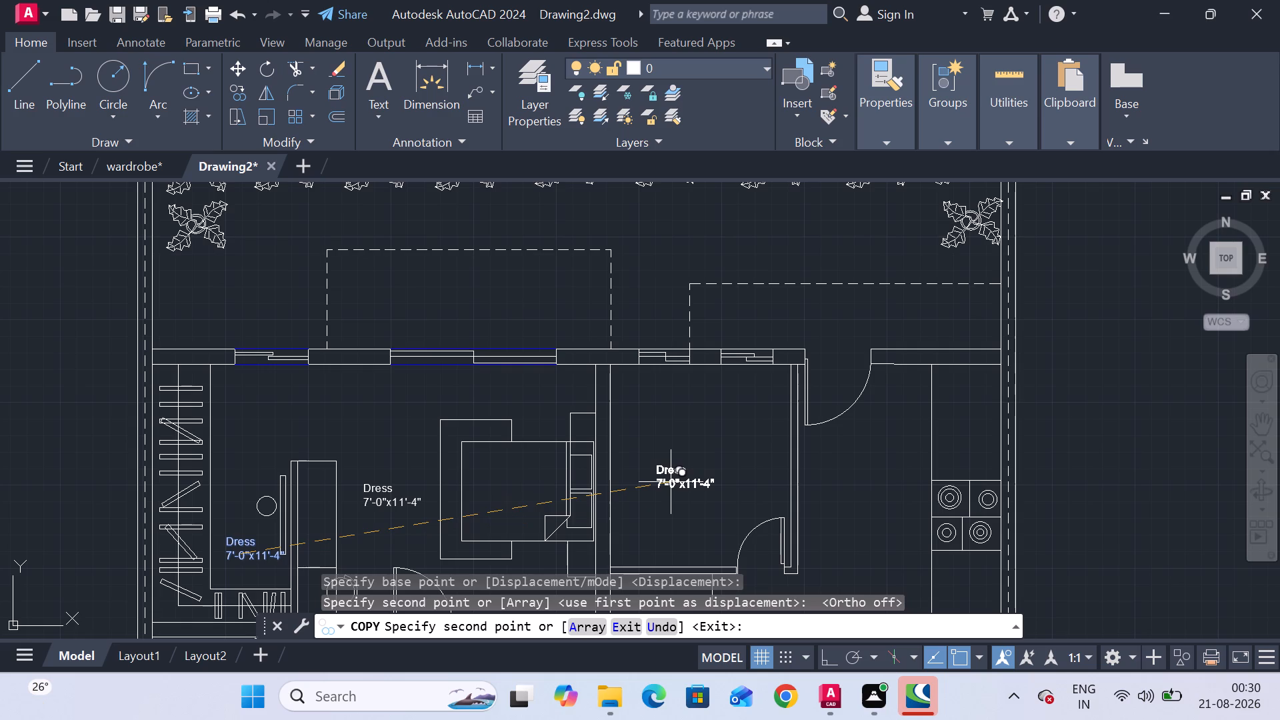
{"action": "left_click", "coordinate": [689, 459]}
{"action": "middle_click_drag", "start_coordinate": [687, 456], "coordinate": [646, 235]}
{"action": "left_click", "coordinate": [609, 371]}
{"action": "middle_click_drag", "start_coordinate": [829, 361], "coordinate": [772, 483]}
{"action": "left_click", "coordinate": [766, 391]}
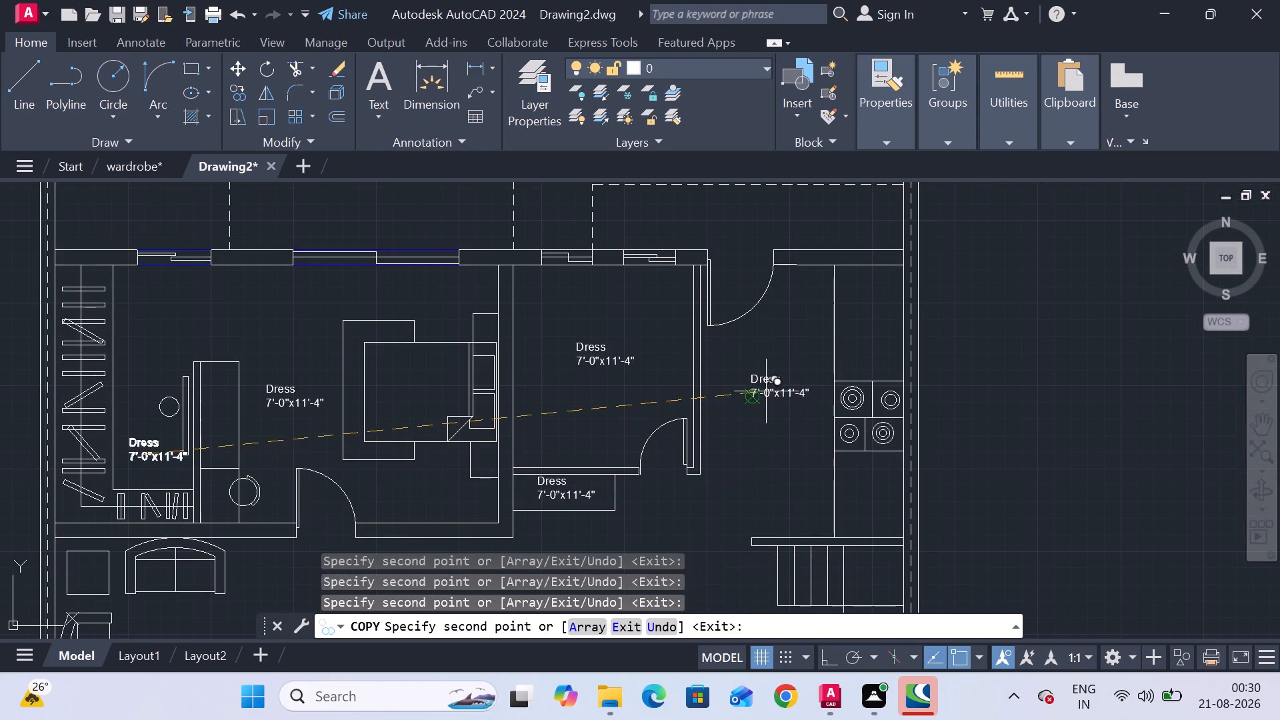
Place six more label copies: living area, beside the dining table, southern bedroom, the small rooms on either side of it, and the car porch.
{"action": "middle_click_drag", "start_coordinate": [736, 493], "coordinate": [854, 262]}
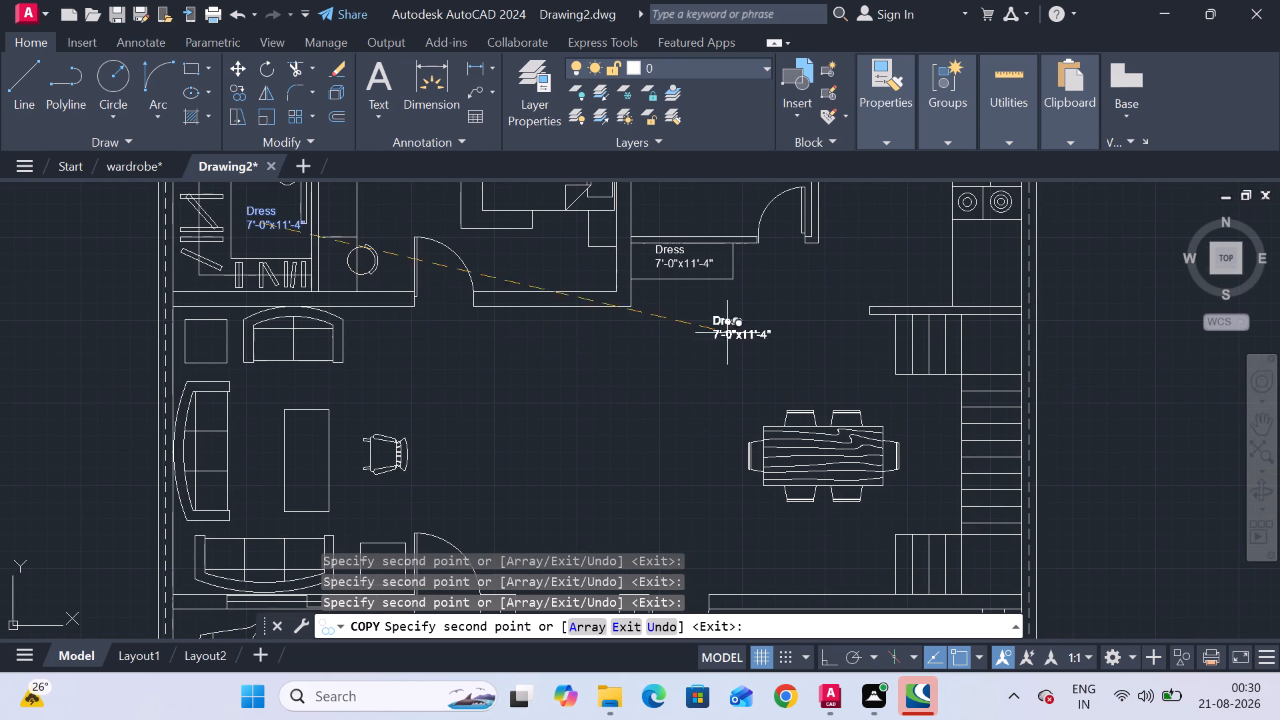
{"action": "left_click", "coordinate": [332, 387]}
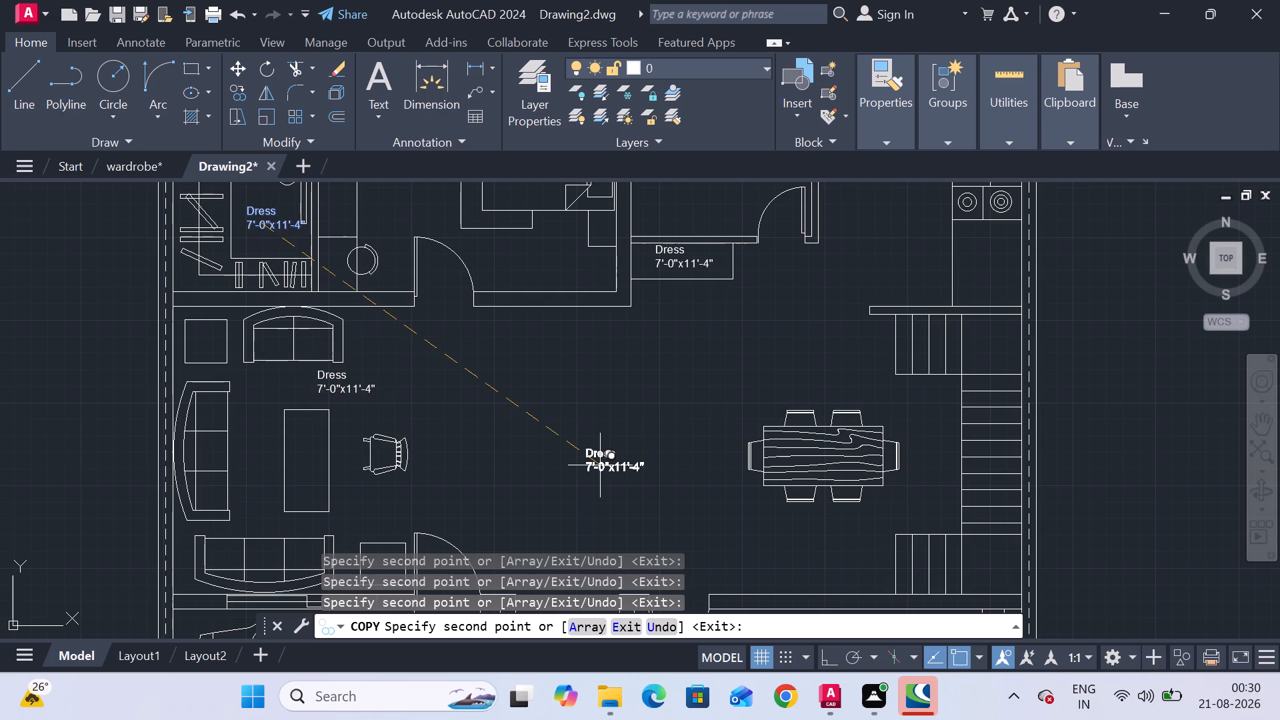
{"action": "left_click", "coordinate": [676, 452]}
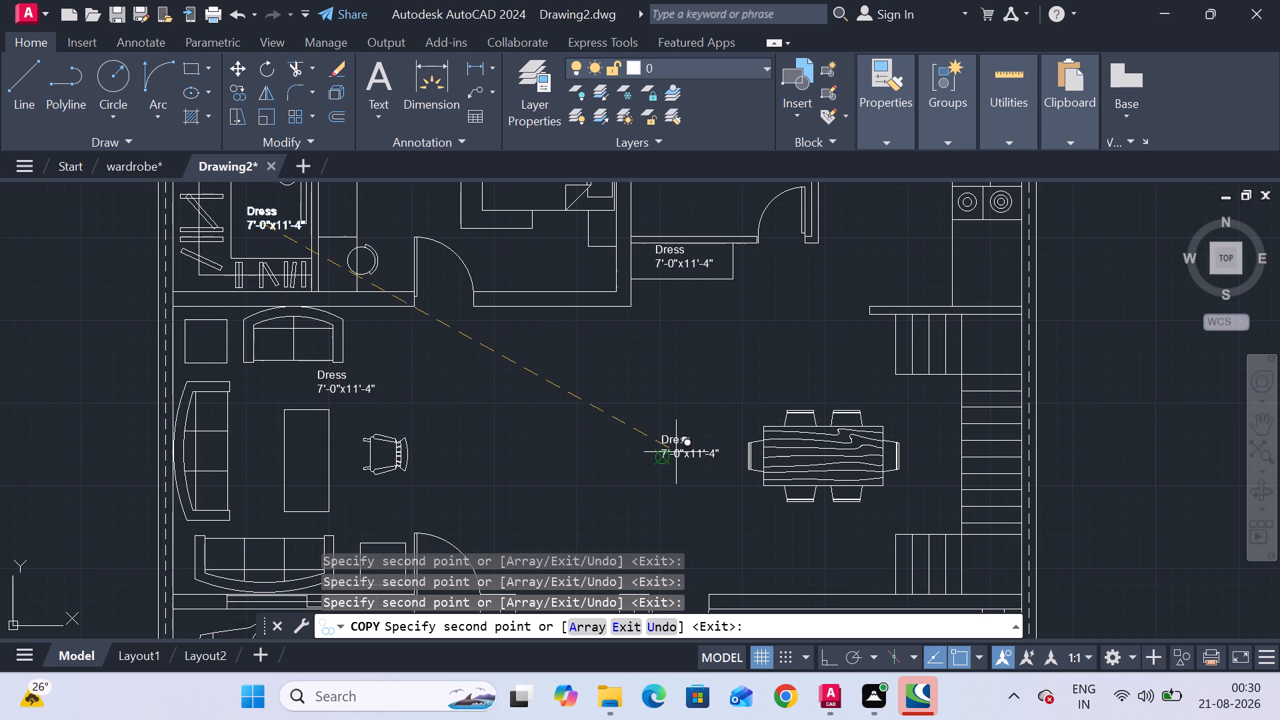
{"action": "middle_click_drag", "start_coordinate": [609, 525], "coordinate": [651, 279]}
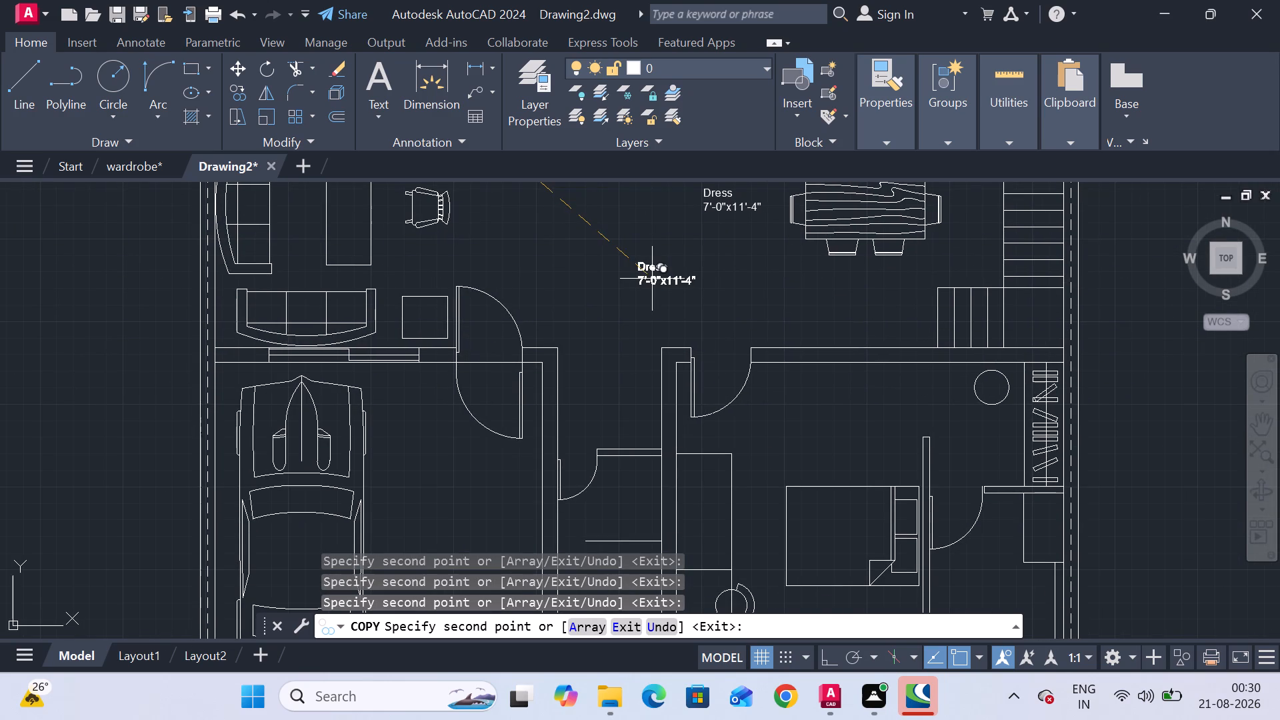
{"action": "left_click", "coordinate": [821, 423]}
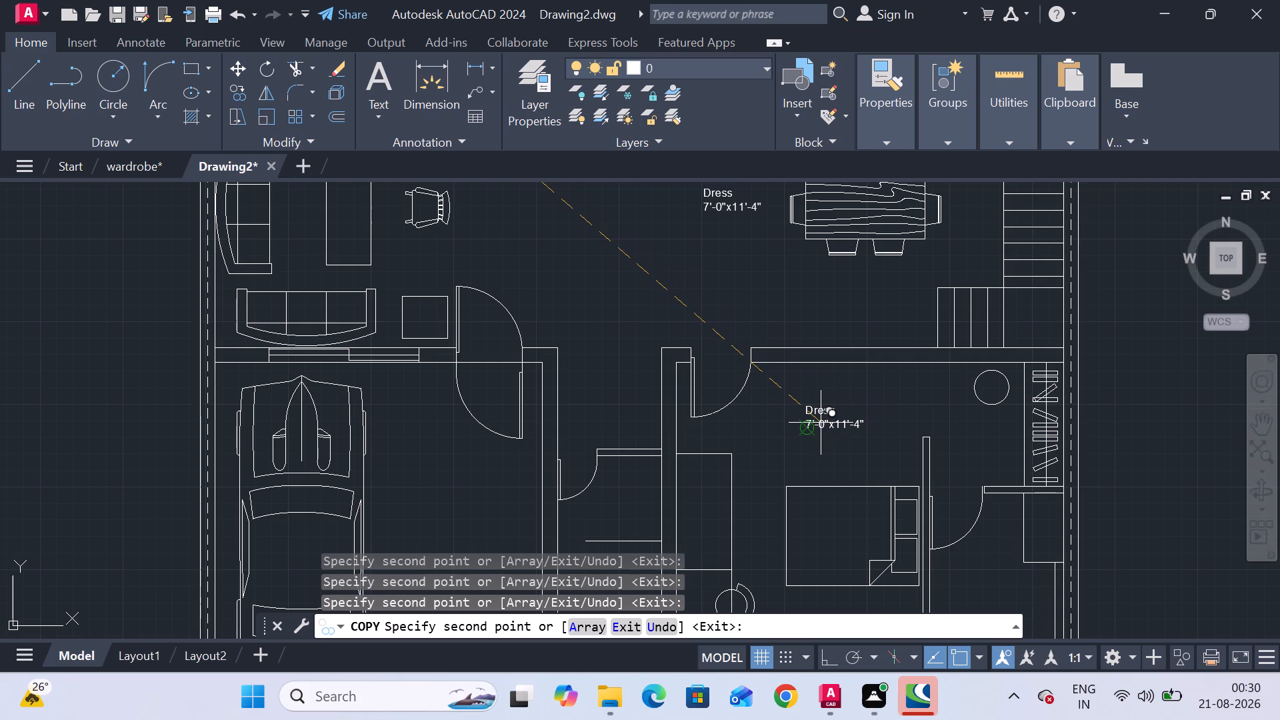
{"action": "middle_click_drag", "start_coordinate": [821, 423], "coordinate": [685, 211]}
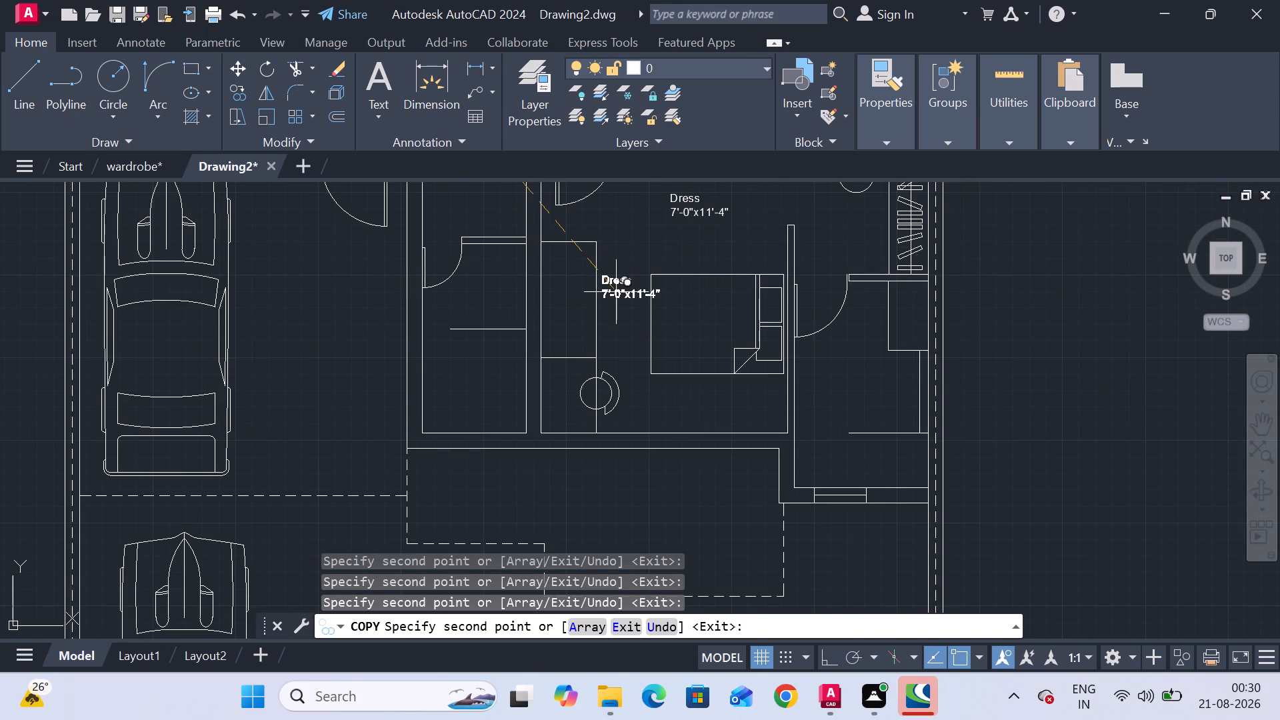
{"action": "left_click", "coordinate": [459, 380]}
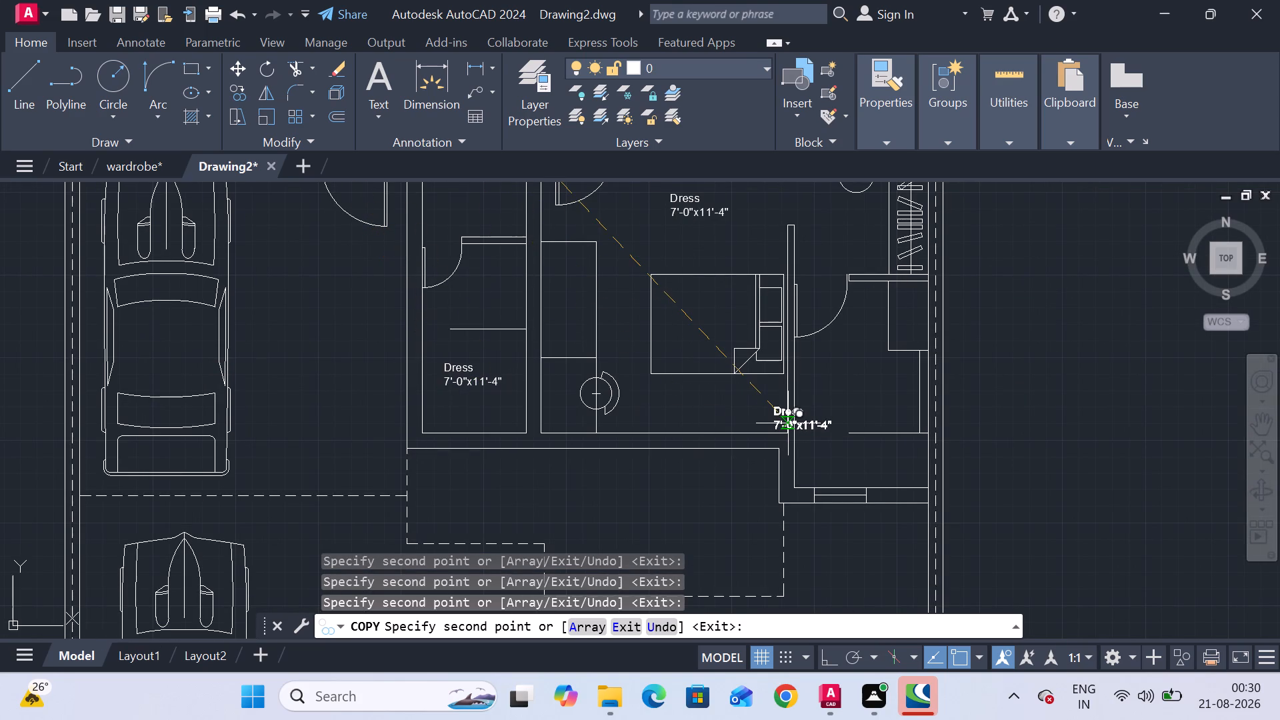
{"action": "left_click", "coordinate": [841, 468]}
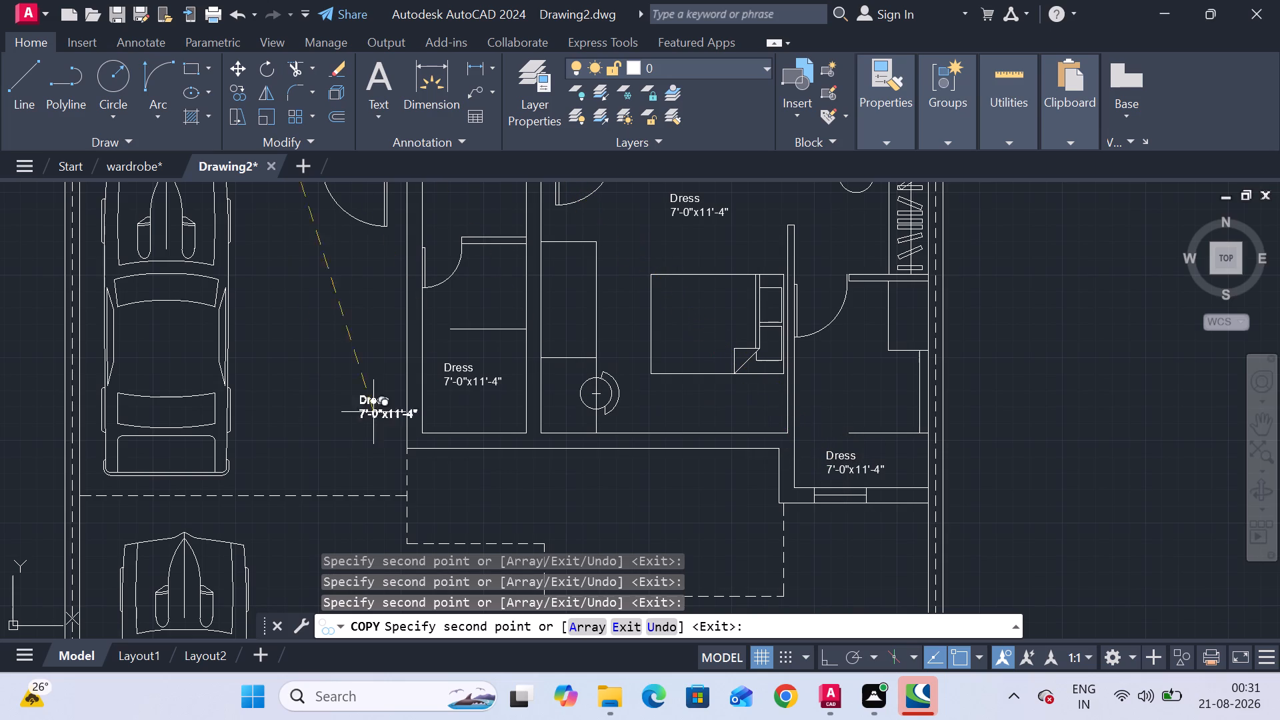
{"action": "left_click", "coordinate": [311, 445]}
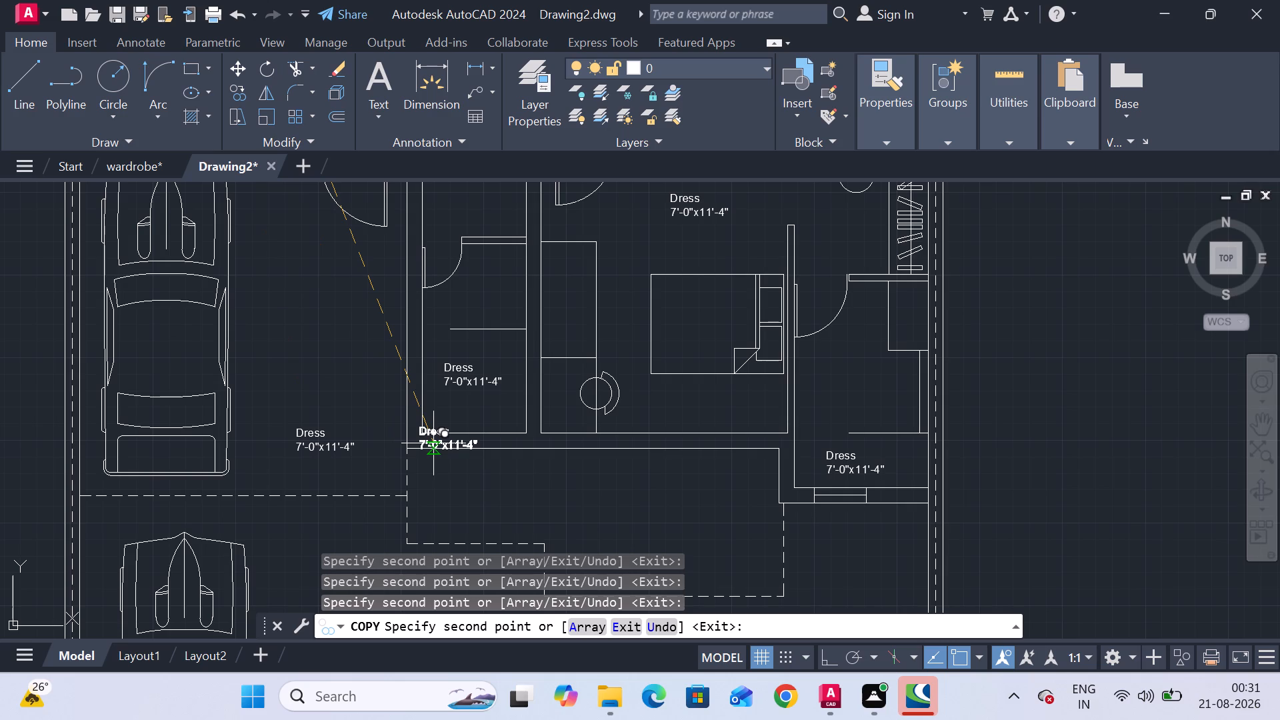
{"action": "middle_click_drag", "start_coordinate": [495, 305], "coordinate": [343, 497]}
{"action": "scroll", "coordinate": [369, 467], "scroll_direction": "down", "scroll_amount": 2}
{"action": "scroll", "coordinate": [373, 382], "scroll_direction": "up", "scroll_amount": 2}
{"action": "scroll", "coordinate": [374, 382], "scroll_direction": "down", "scroll_amount": 1}
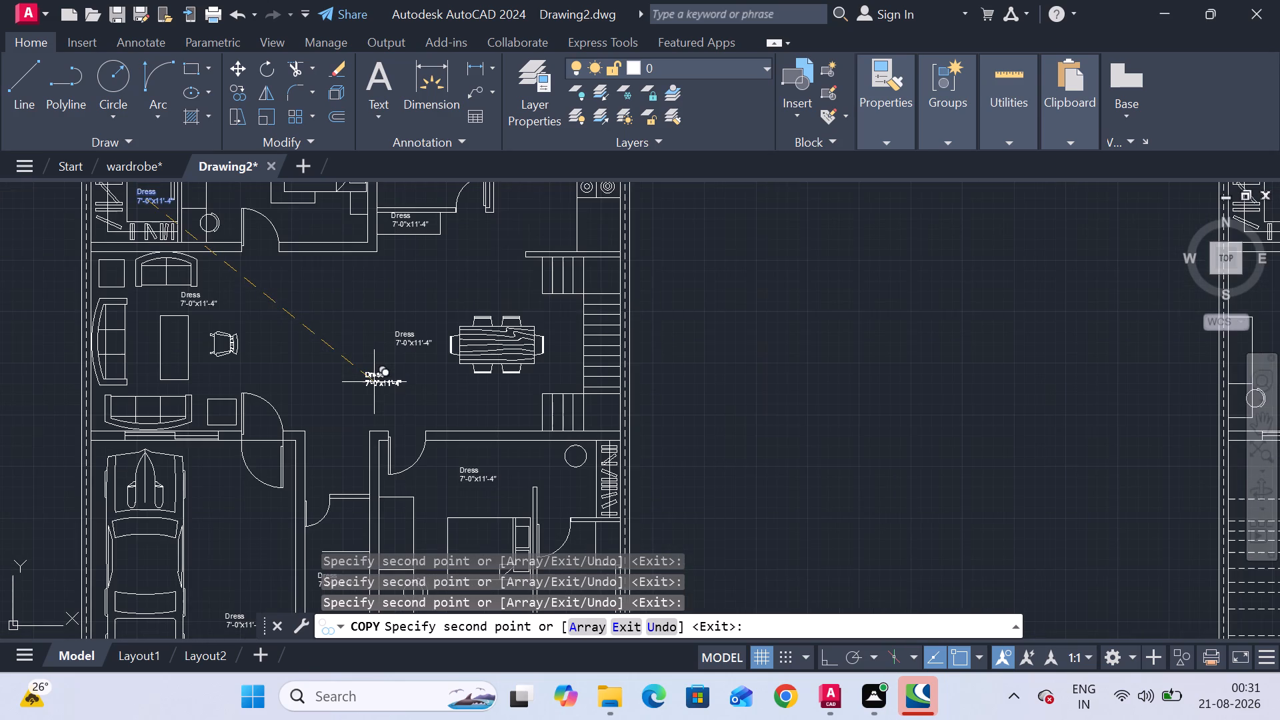
{"action": "scroll", "coordinate": [374, 384], "scroll_direction": "down", "scroll_amount": 1}
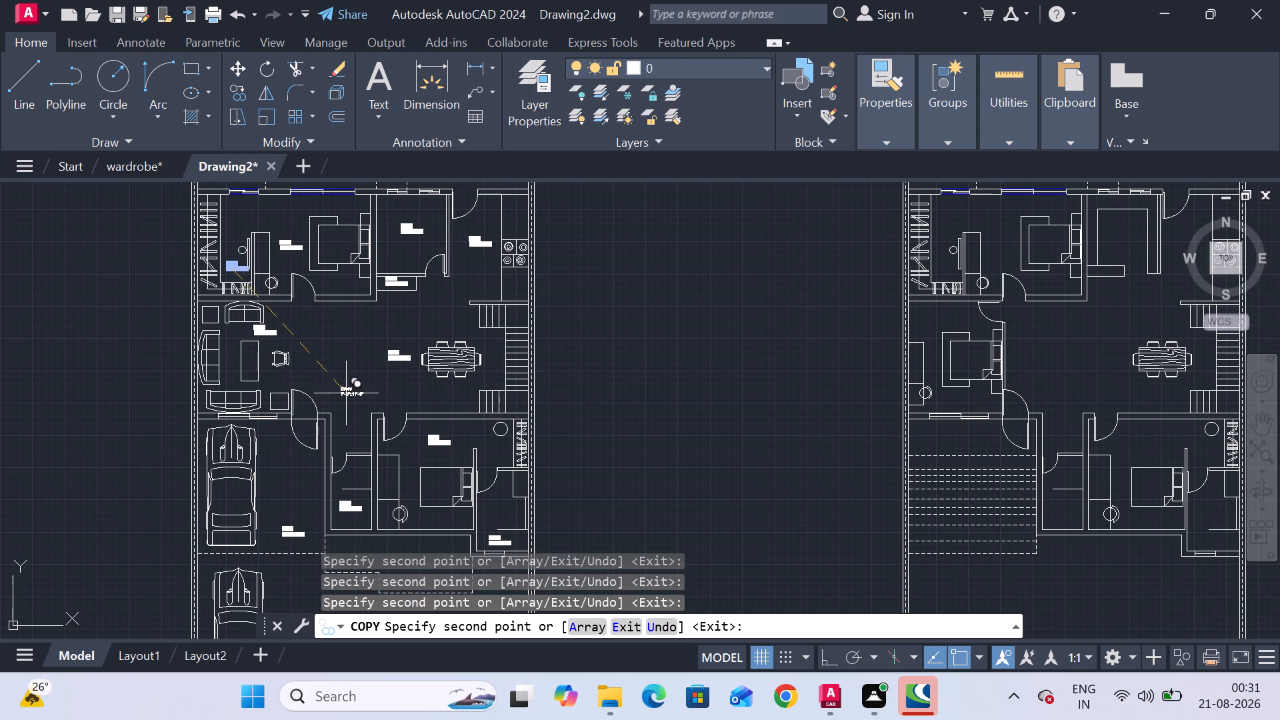
{"action": "key", "text": "Escape"}
Replace the whole text of the copied label in the room between the northwest bedroom and the kitchen with Store.
{"action": "scroll", "coordinate": [402, 234], "scroll_direction": "up", "scroll_amount": 2}
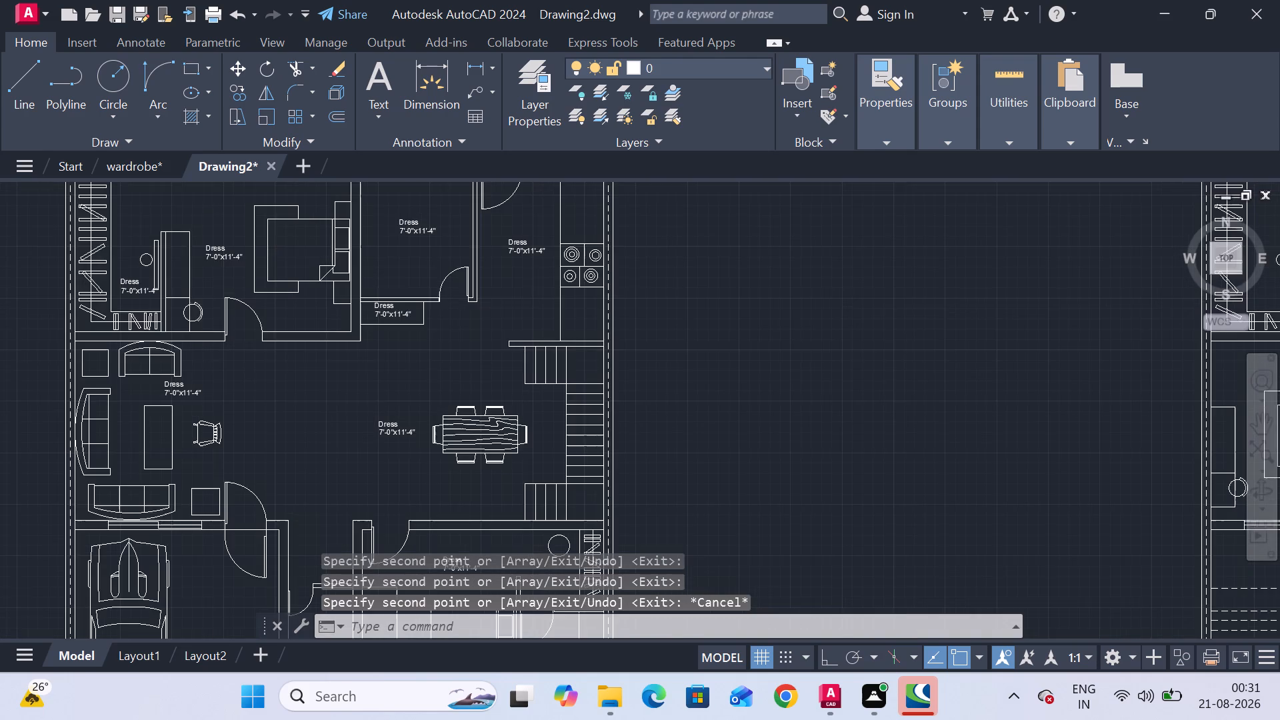
{"action": "middle_click_drag", "start_coordinate": [402, 234], "coordinate": [416, 347]}
{"action": "scroll", "coordinate": [421, 335], "scroll_direction": "up", "scroll_amount": 3}
{"action": "double_click", "coordinate": [429, 313]}
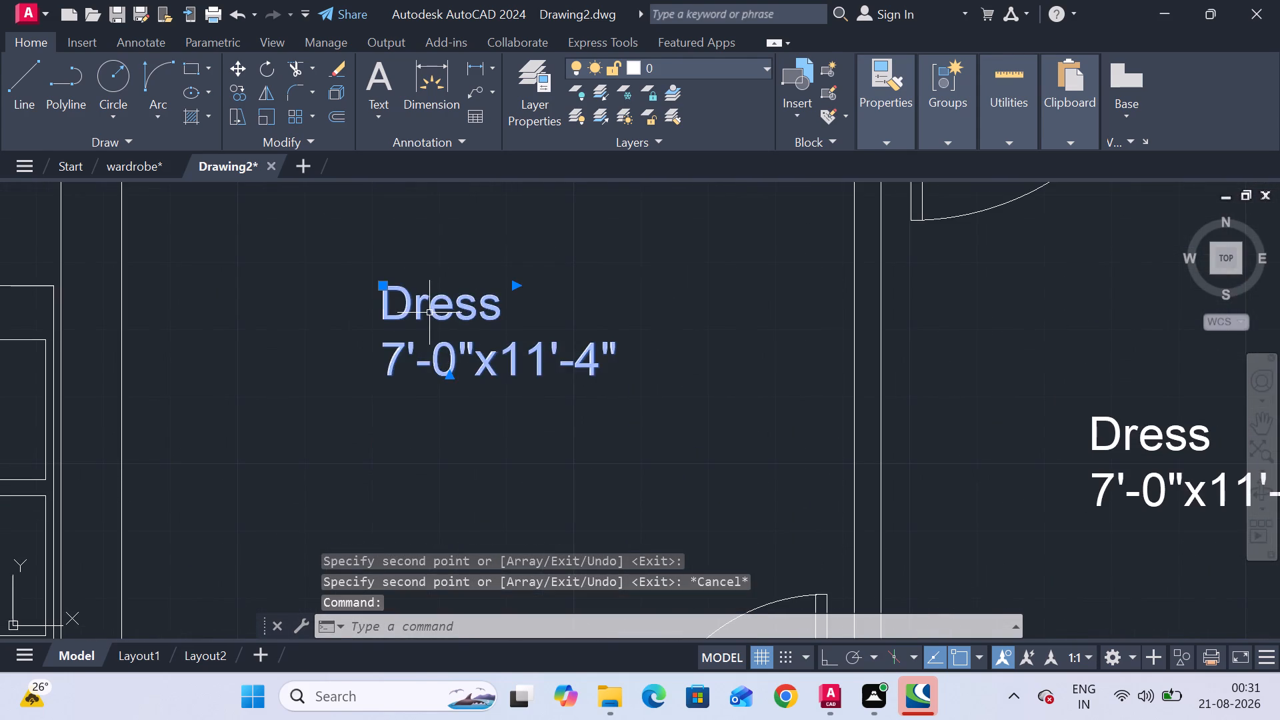
{"action": "left_click", "coordinate": [602, 368]}
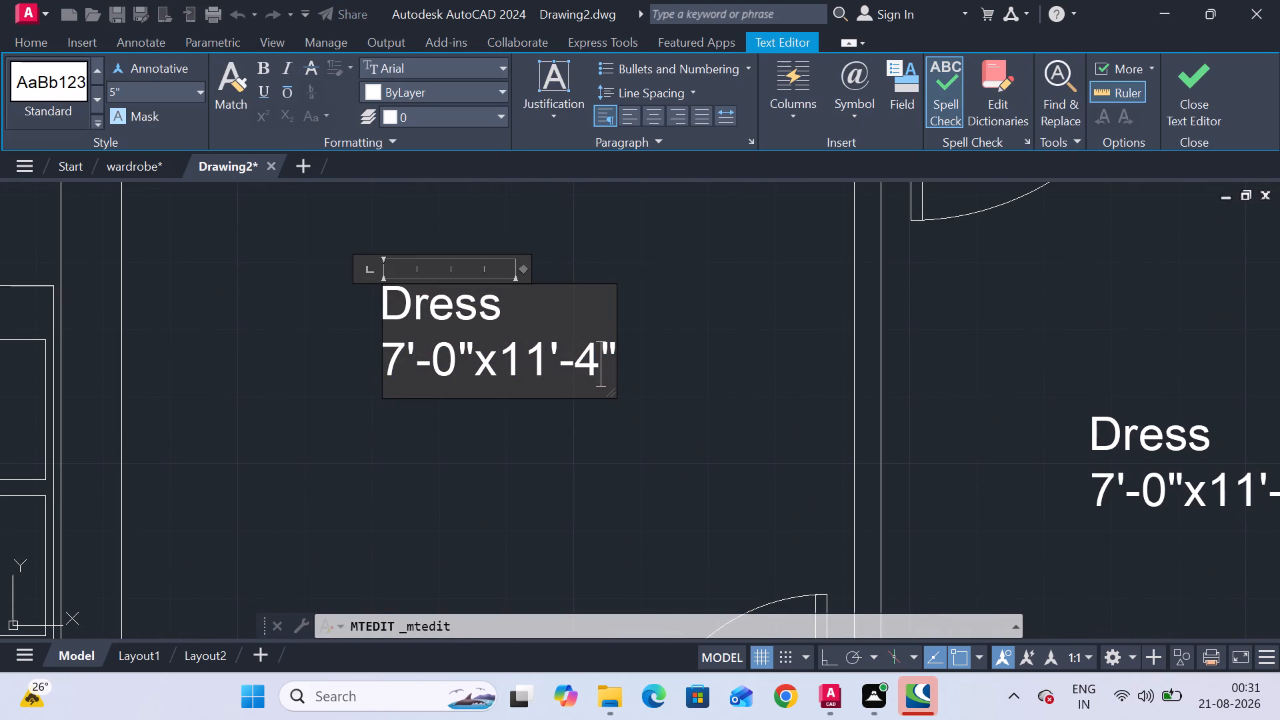
{"action": "key", "text": "Right"}
{"action": "key", "text": "BackSpace"}
{"action": "key", "text": "BackSpace"}
{"action": "key", "text": "BackSpace"}
{"action": "key", "text": "BackSpace"}
{"action": "key", "text": "BackSpace"}
{"action": "key", "text": "BackSpace"}
{"action": "key", "text": "BackSpace"}
{"action": "key", "text": "BackSpace"}
{"action": "key", "text": "BackSpace"}
{"action": "key", "text": "BackSpace"}
{"action": "key", "text": "BackSpace"}
{"action": "key", "text": "BackSpace"}
{"action": "key", "text": "BackSpace"}
{"action": "key", "text": "BackSpace"}
{"action": "key", "text": "BackSpace"}
{"action": "key", "text": "BackSpace"}
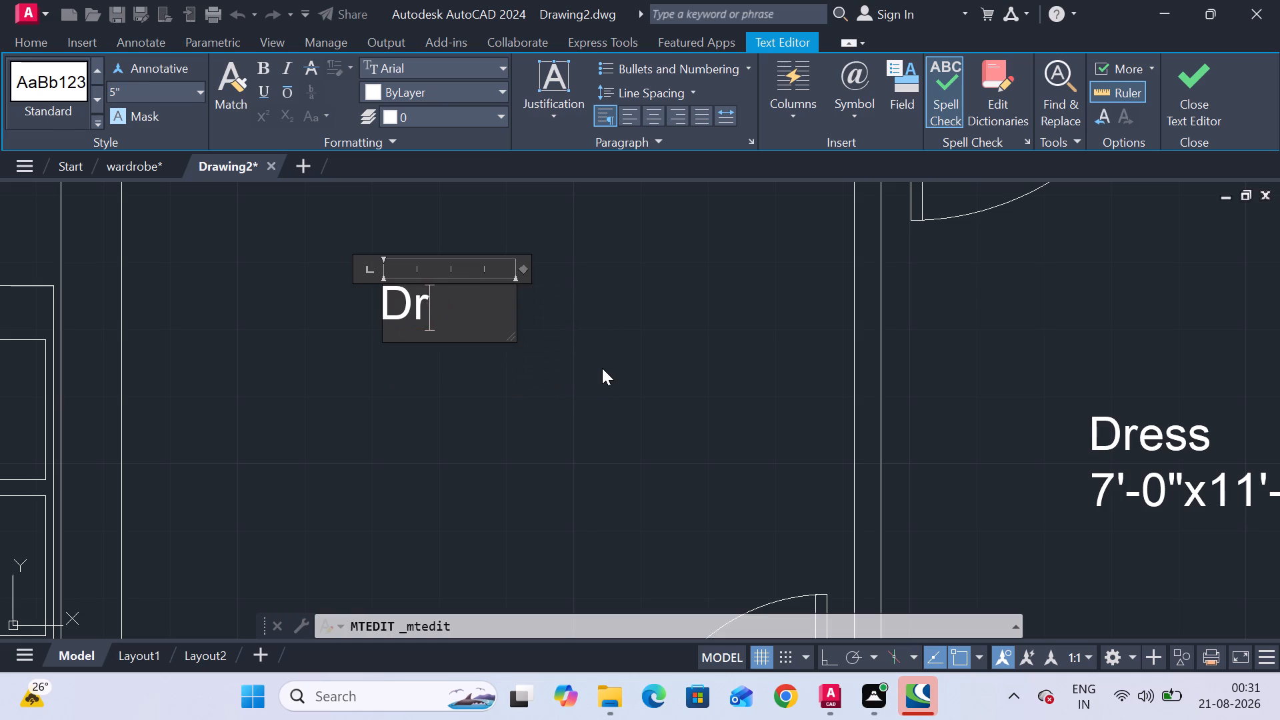
{"action": "key", "text": "BackSpace"}
{"action": "key", "text": "BackSpace"}
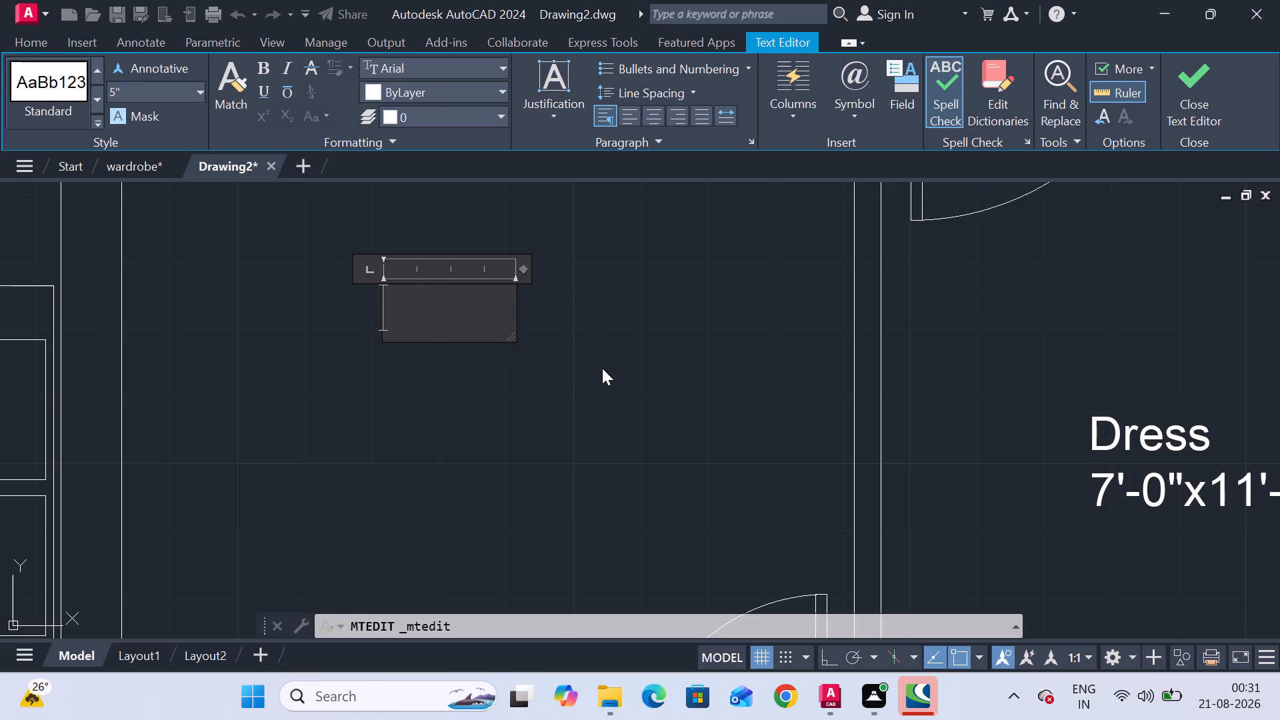
{"action": "type", "text": "tore"}
{"action": "key", "text": "space"}
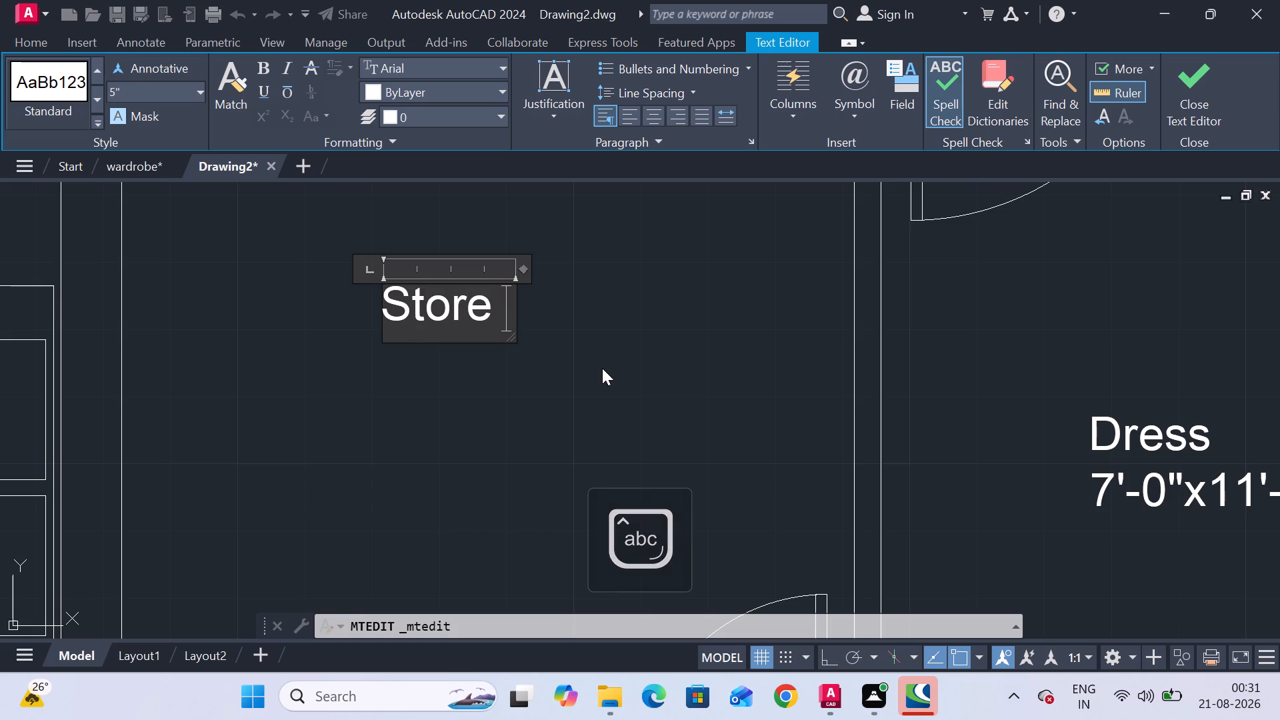
Add the size 9'-1"x12'9" on a new line beneath the Store name.
{"action": "key", "text": "Return"}
{"action": "key", "text": "space"}
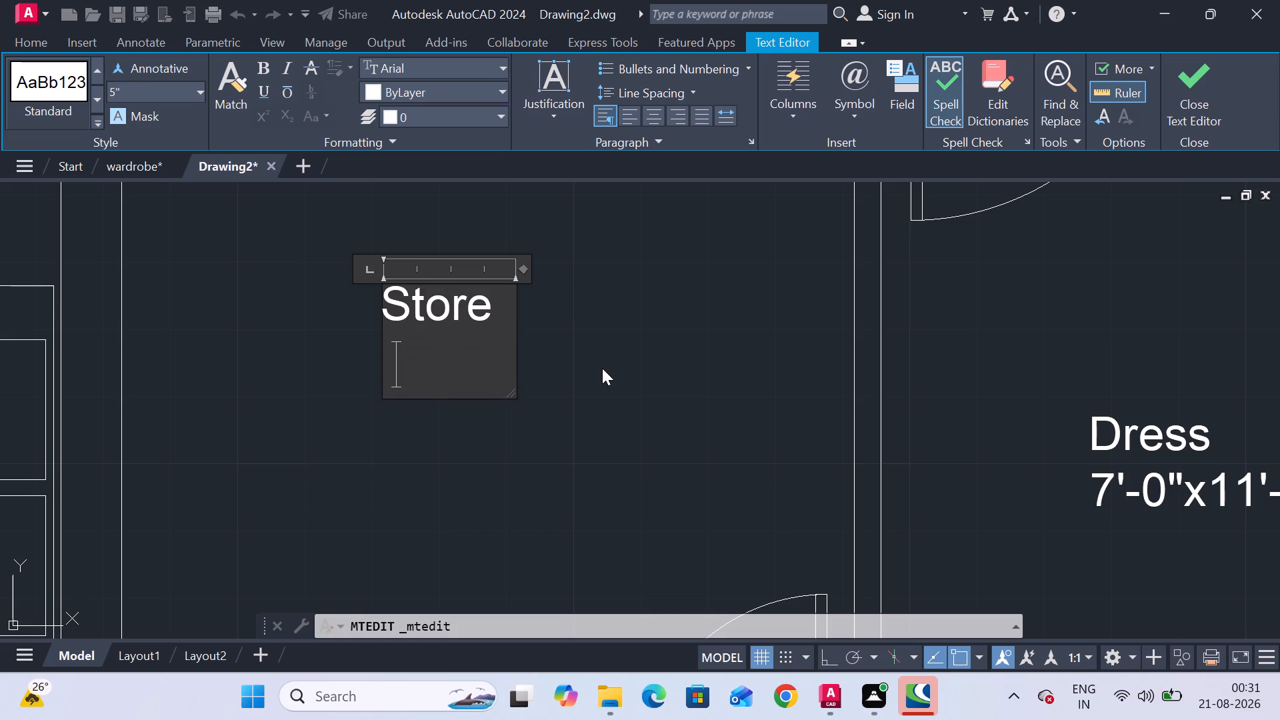
{"action": "type", "text": "9;"}
{"action": "key", "text": "BackSpace"}
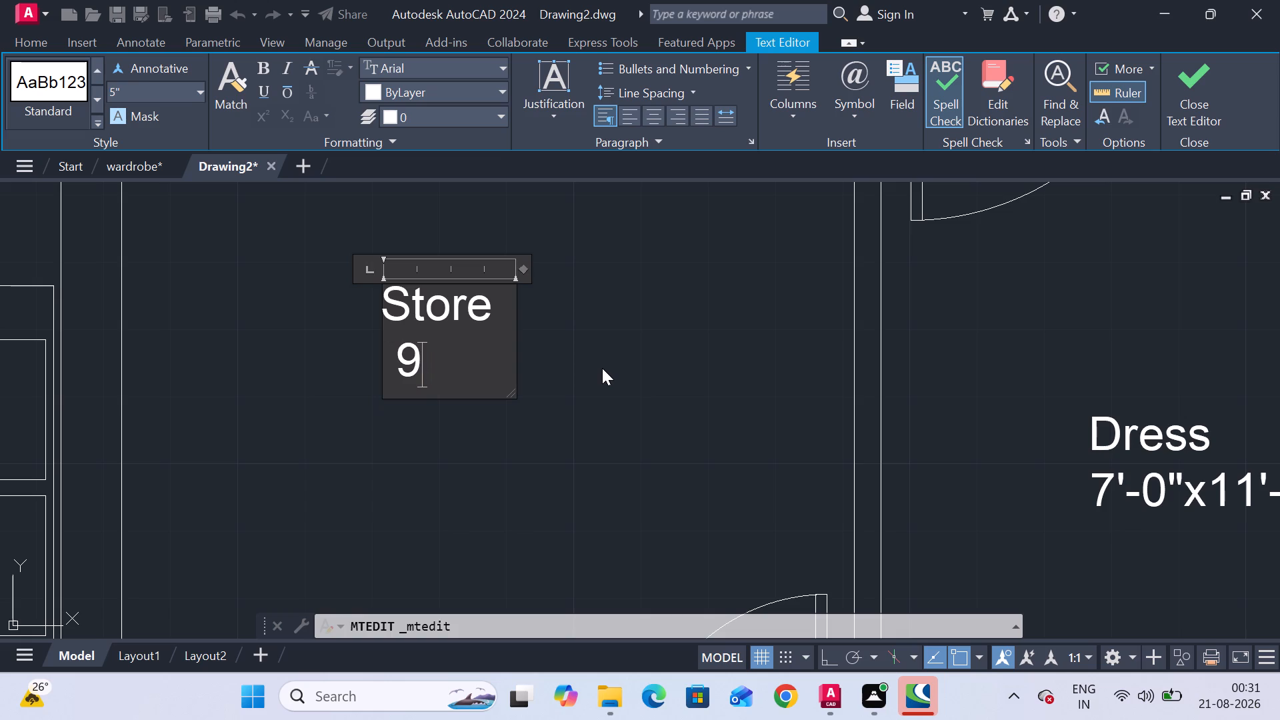
{"action": "key", "text": "apostrophe"}
{"action": "type", "text": "-1"}
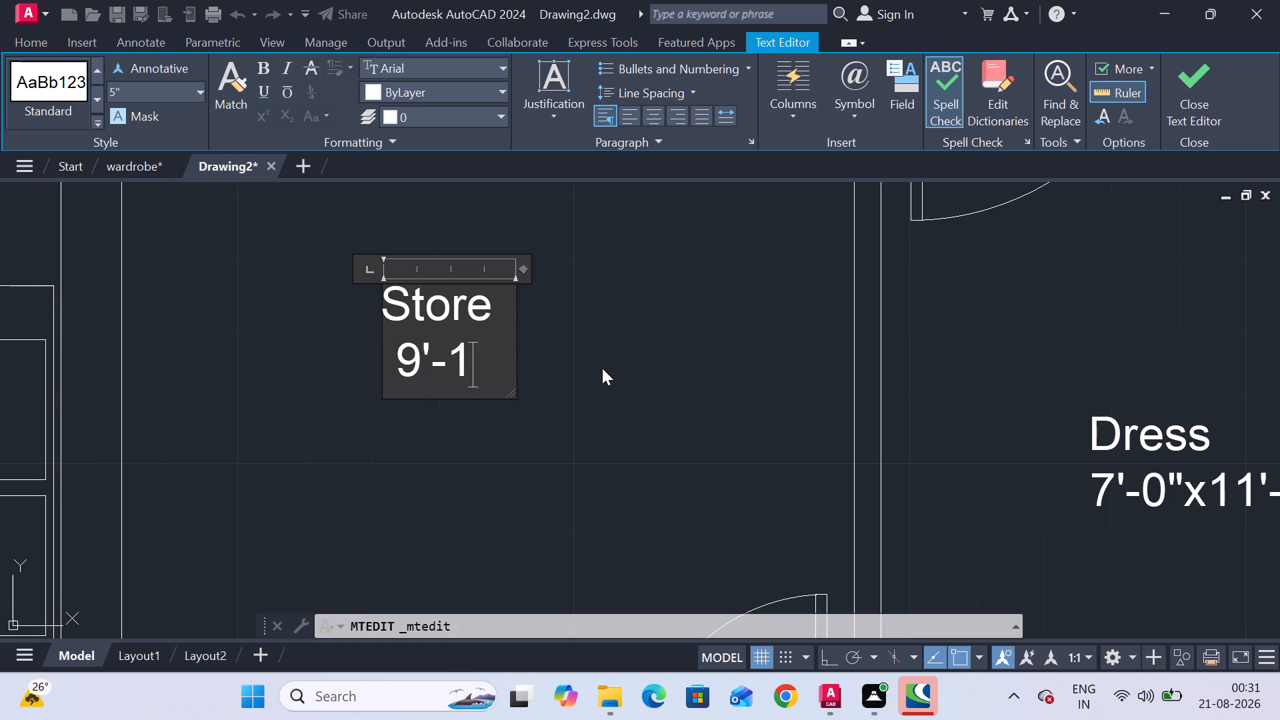
{"action": "key", "text": "shift+quotedbl"}
{"action": "type", "text": "x12"}
{"action": "key", "text": "apostrophe"}
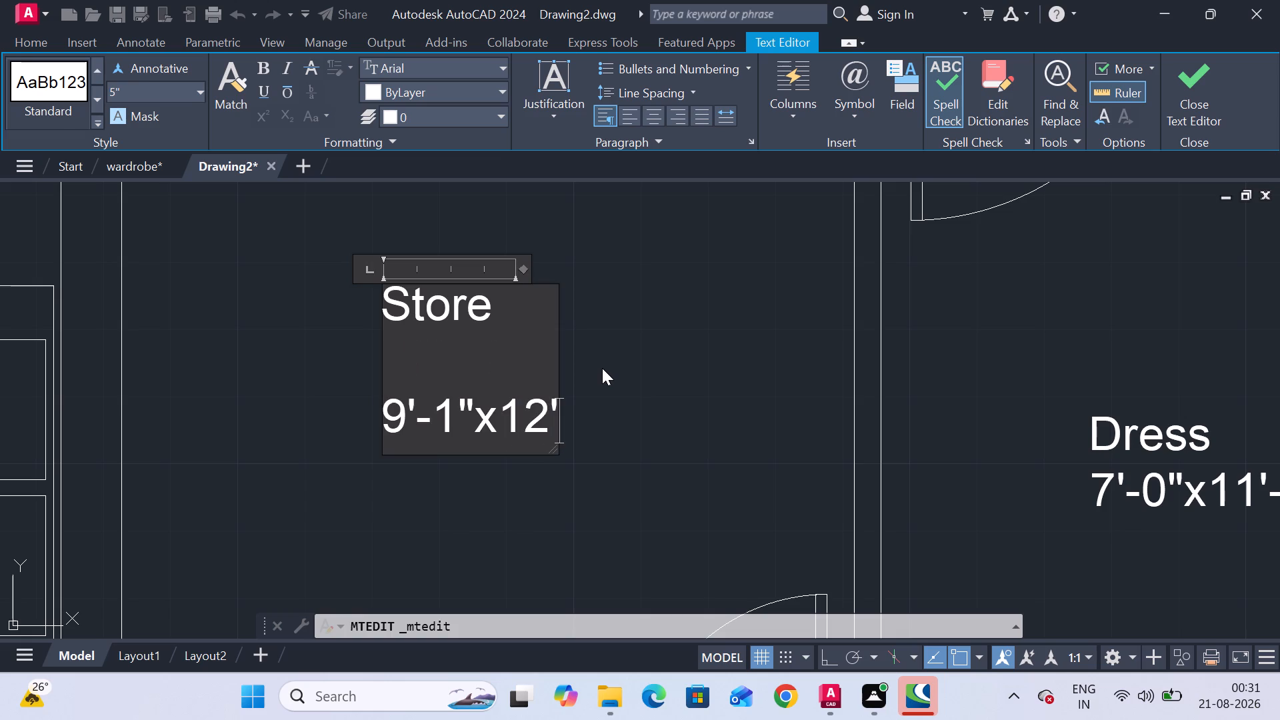
{"action": "key", "text": "9"}
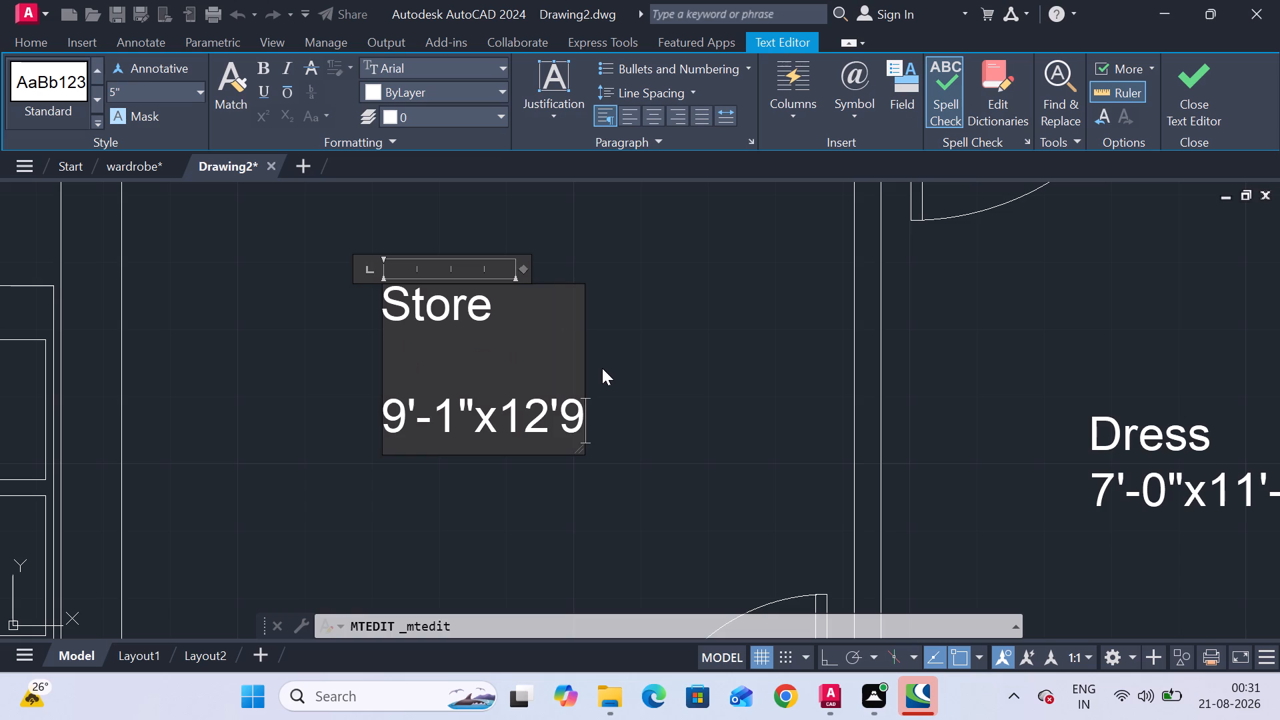
{"action": "key", "text": "shift+quotedbl"}
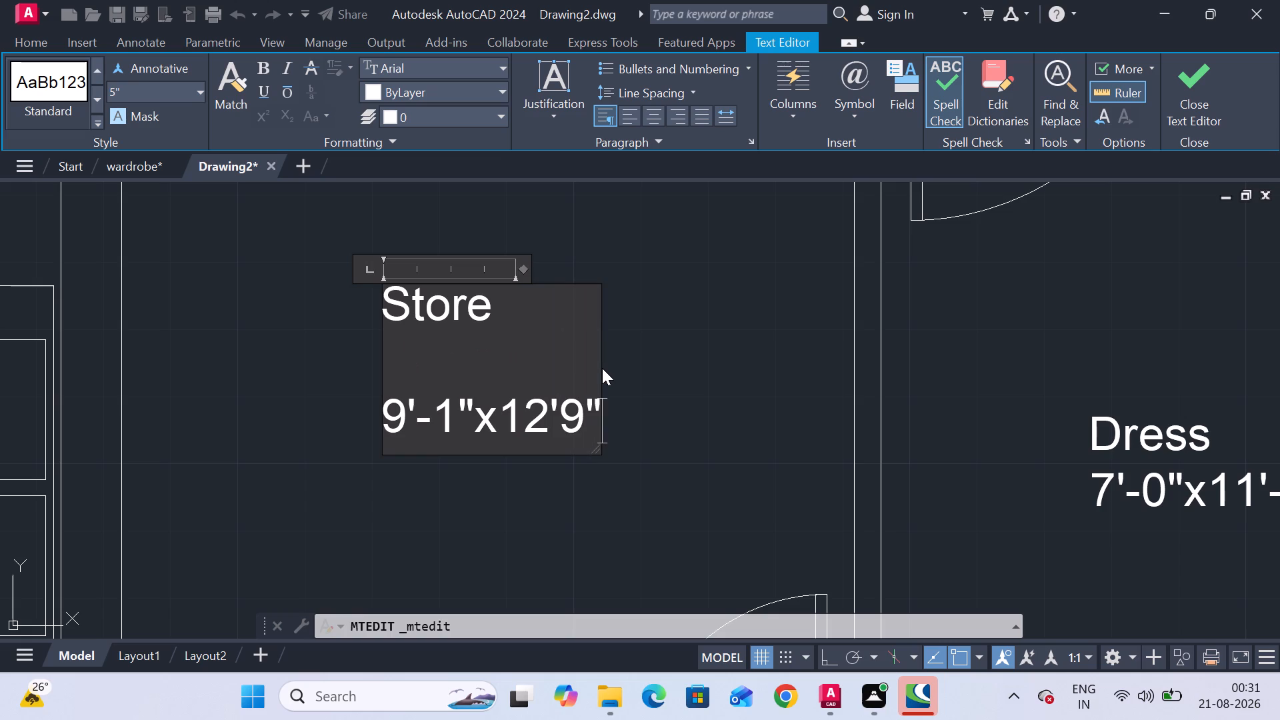
Remove the gap between the Store name and its 9'-1"x12'9" size line.
{"action": "key", "text": "Left"}
{"action": "key", "text": "Left"}
{"action": "key", "text": "Left"}
{"action": "key", "text": "Left"}
{"action": "key", "text": "Left"}
{"action": "key", "text": "Left"}
{"action": "key", "text": "Left"}
{"action": "key", "text": "Left"}
{"action": "key", "text": "Left"}
{"action": "key", "text": "Left"}
{"action": "key", "text": "Left"}
{"action": "key", "text": "BackSpace"}
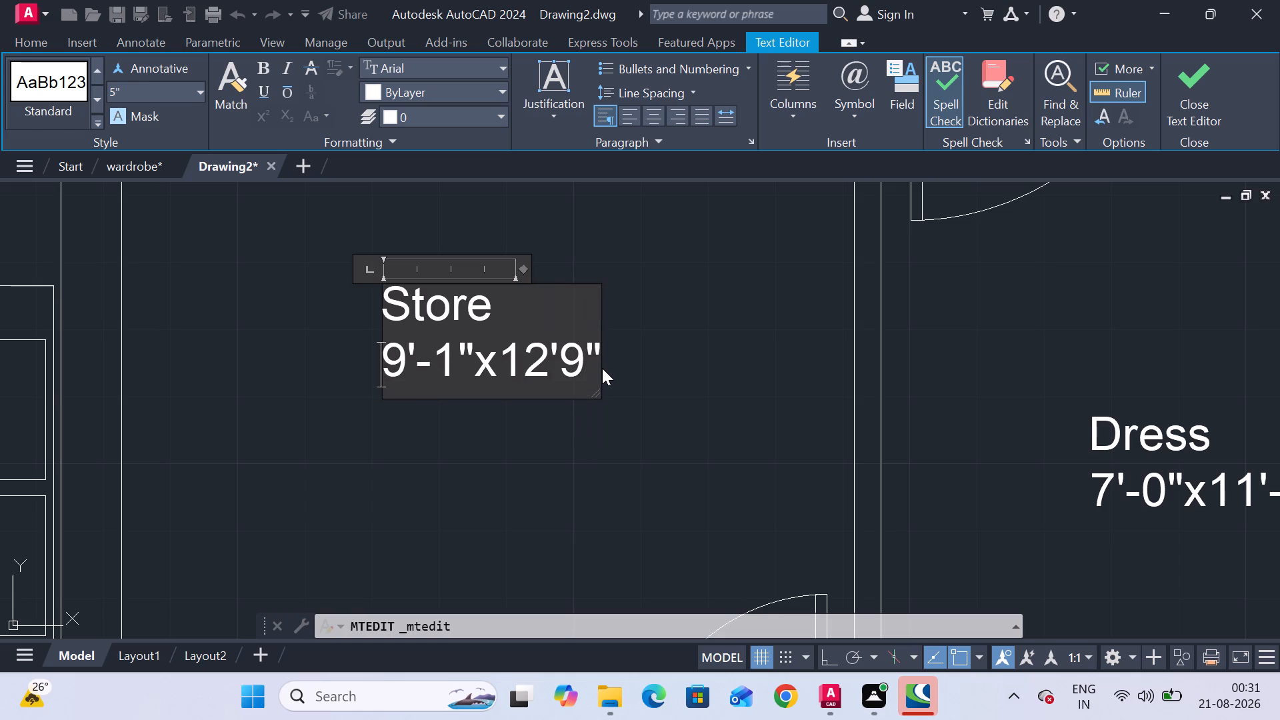
Finish editing the Store label.
{"action": "key", "text": "Escape"}
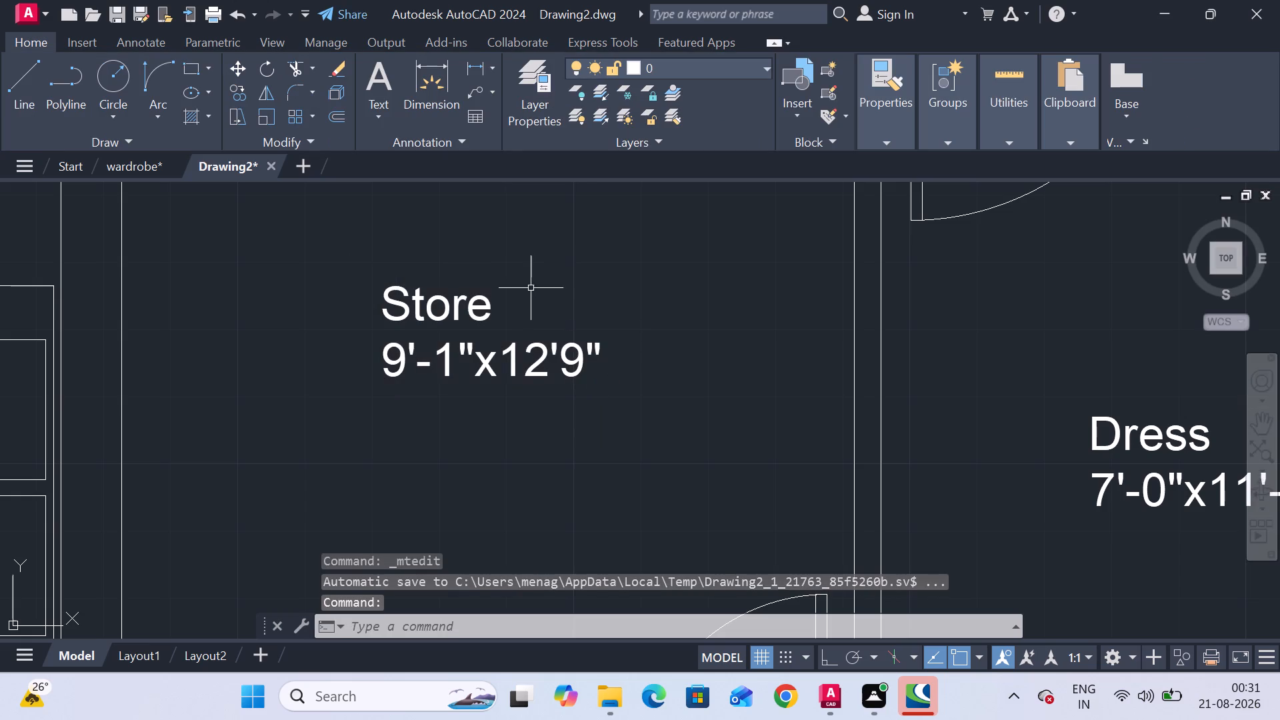
Replace the whole text of the copied Dress label in the small rectangular space just south of the Store with pooja.
{"action": "scroll", "coordinate": [509, 381], "scroll_direction": "down", "scroll_amount": 4}
{"action": "scroll", "coordinate": [495, 467], "scroll_direction": "up", "scroll_amount": 4}
{"action": "double_click", "coordinate": [396, 440]}
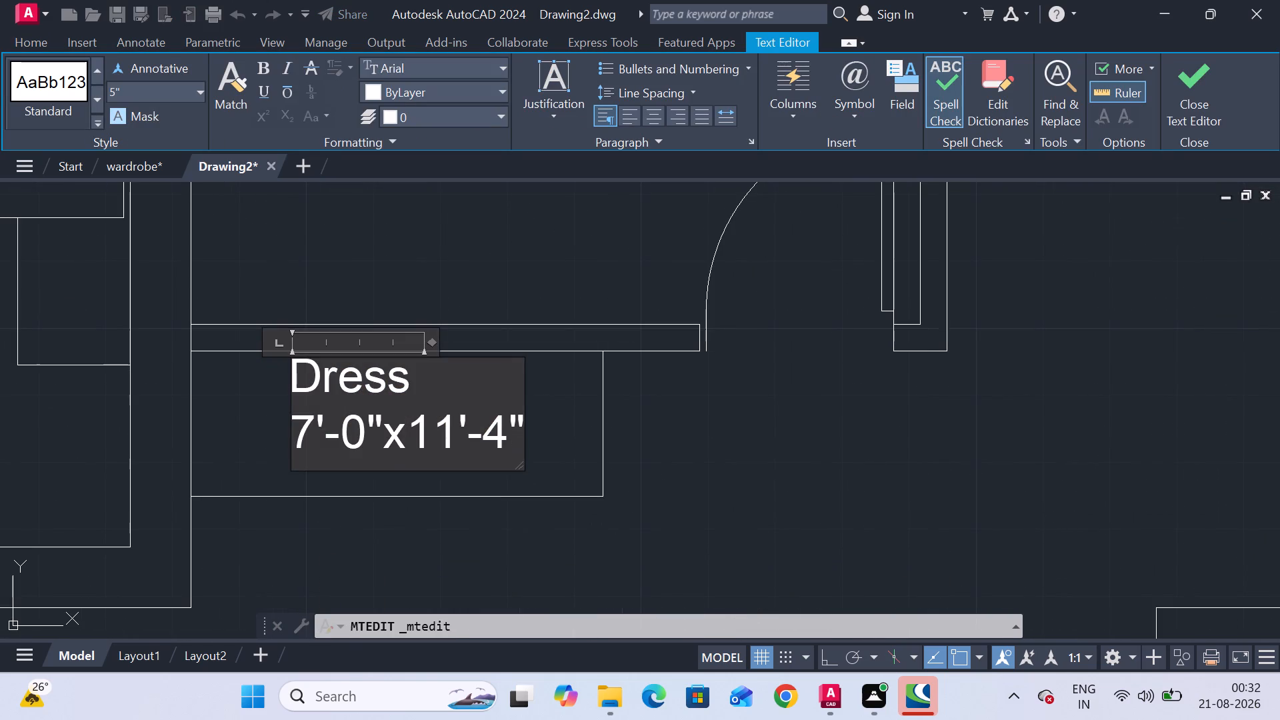
{"action": "left_click", "coordinate": [507, 441]}
{"action": "key", "text": "Right"}
{"action": "key", "text": "BackSpace"}
{"action": "key", "text": "BackSpace"}
{"action": "key", "text": "BackSpace"}
{"action": "key", "text": "BackSpace"}
{"action": "key", "text": "BackSpace"}
{"action": "key", "text": "BackSpace"}
{"action": "key", "text": "BackSpace"}
{"action": "key", "text": "BackSpace"}
{"action": "key", "text": "BackSpace"}
{"action": "key", "text": "BackSpace"}
{"action": "key", "text": "BackSpace"}
{"action": "key", "text": "BackSpace"}
{"action": "key", "text": "BackSpace"}
{"action": "key", "text": "BackSpace"}
{"action": "key", "text": "BackSpace"}
{"action": "key", "text": "BackSpace"}
{"action": "key", "text": "BackSpace"}
{"action": "key", "text": "BackSpace"}
{"action": "key", "text": "BackSpace"}
{"action": "key", "text": "BackSpace"}
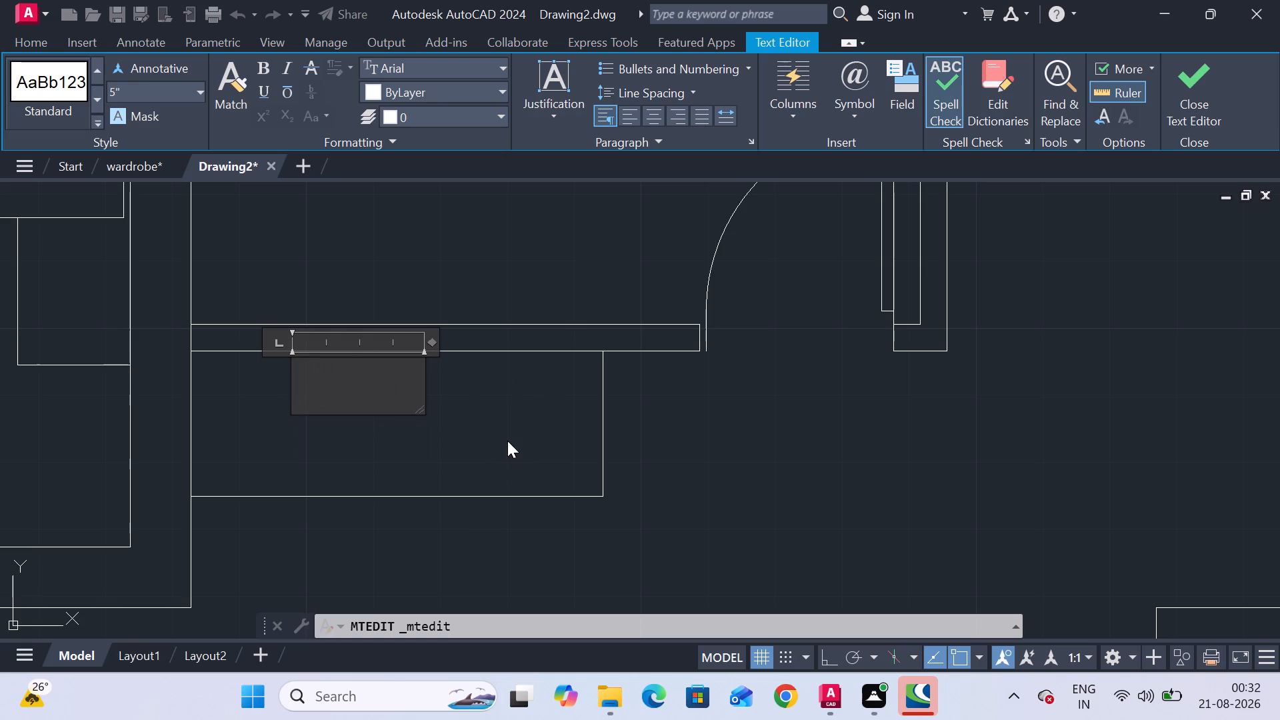
{"action": "type", "text": "pooja"}
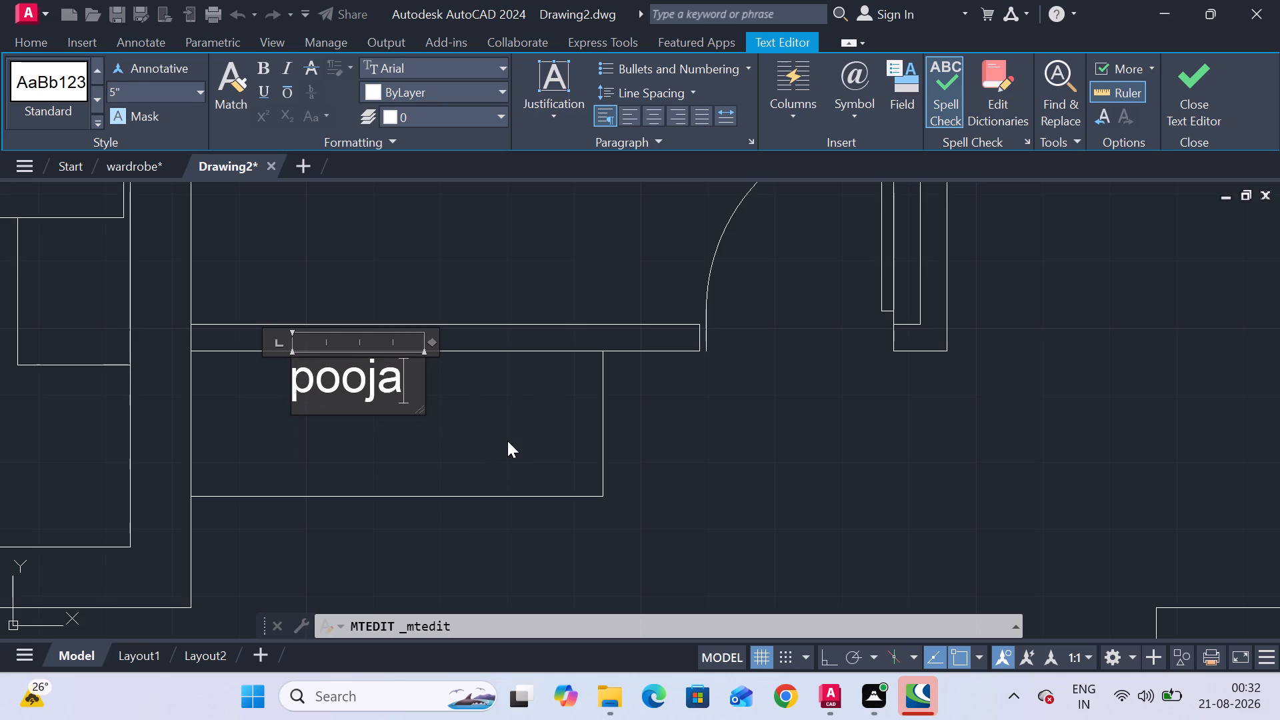
Add the size 5'9"x4'3" on a new line beneath the pooja name and finish the label.
{"action": "key", "text": "Return"}
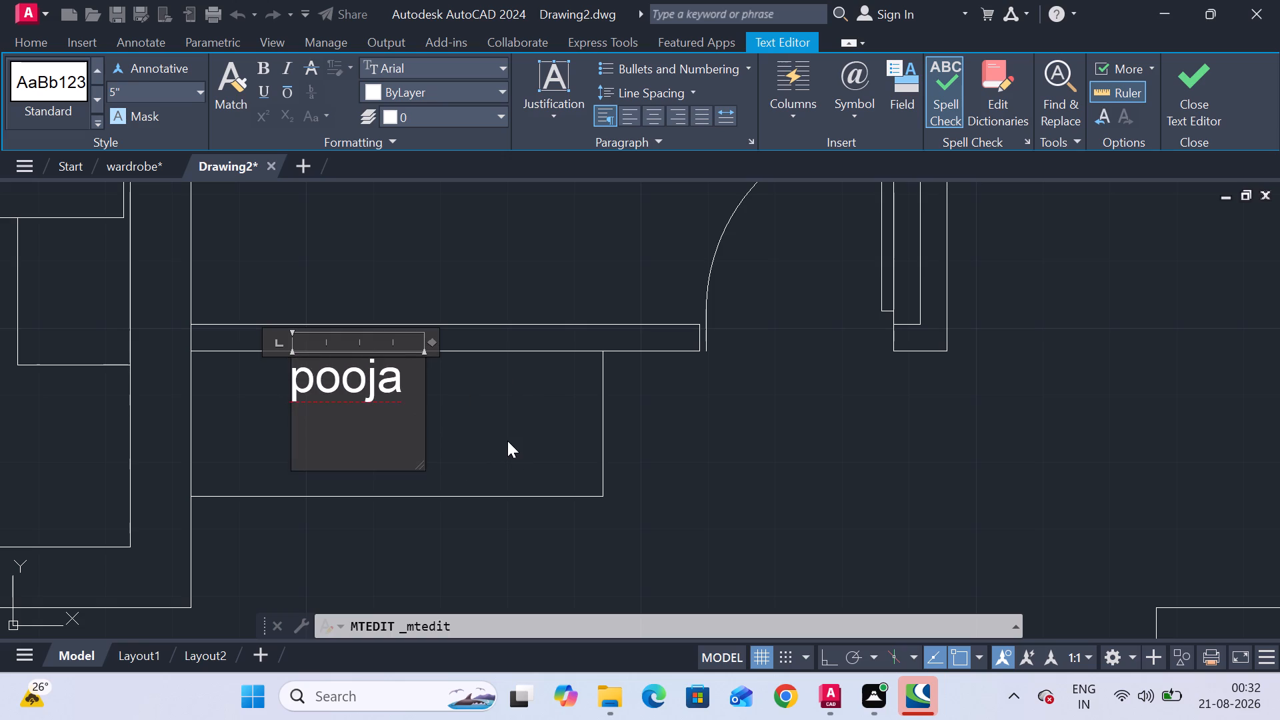
{"action": "key", "text": "5"}
{"action": "key", "text": "apostrophe"}
{"action": "key", "text": "9"}
{"action": "key", "text": "shift+quotedbl"}
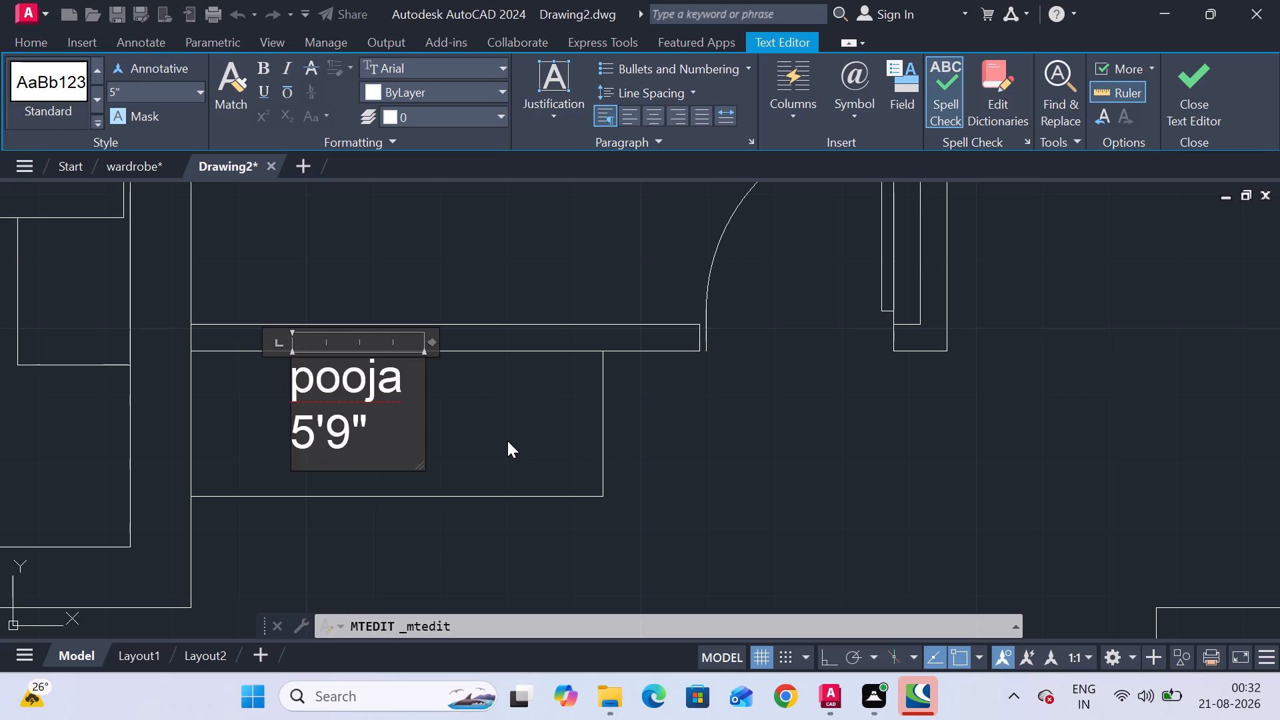
{"action": "key", "text": "x"}
{"action": "key", "text": "4"}
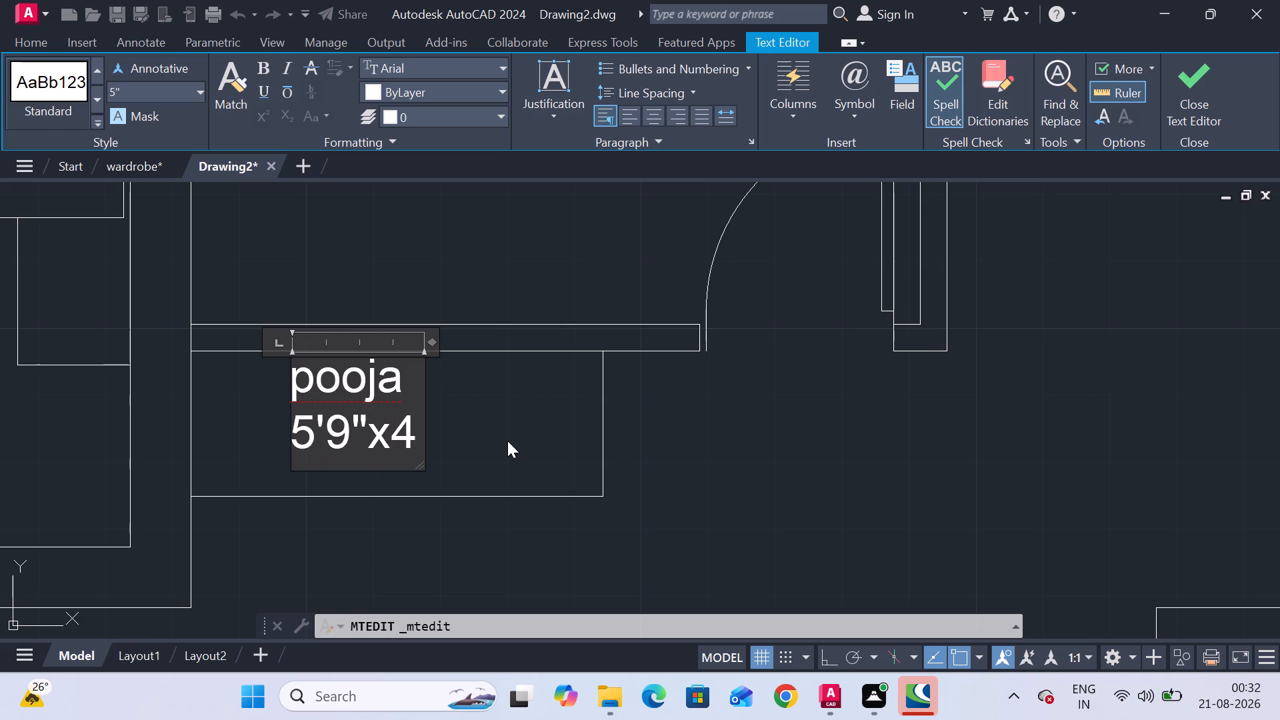
{"action": "key", "text": "apostrophe"}
{"action": "key", "text": "3"}
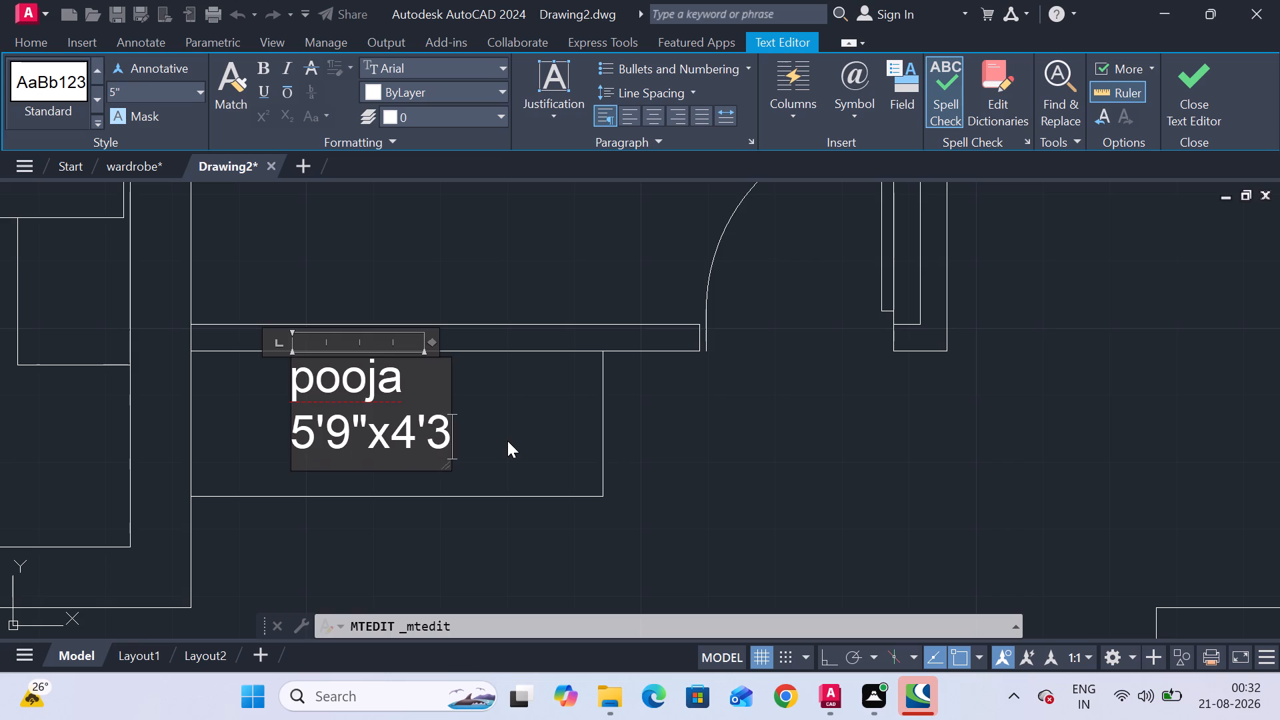
{"action": "key", "text": "shift+quotedbl"}
{"action": "key", "text": "Escape"}
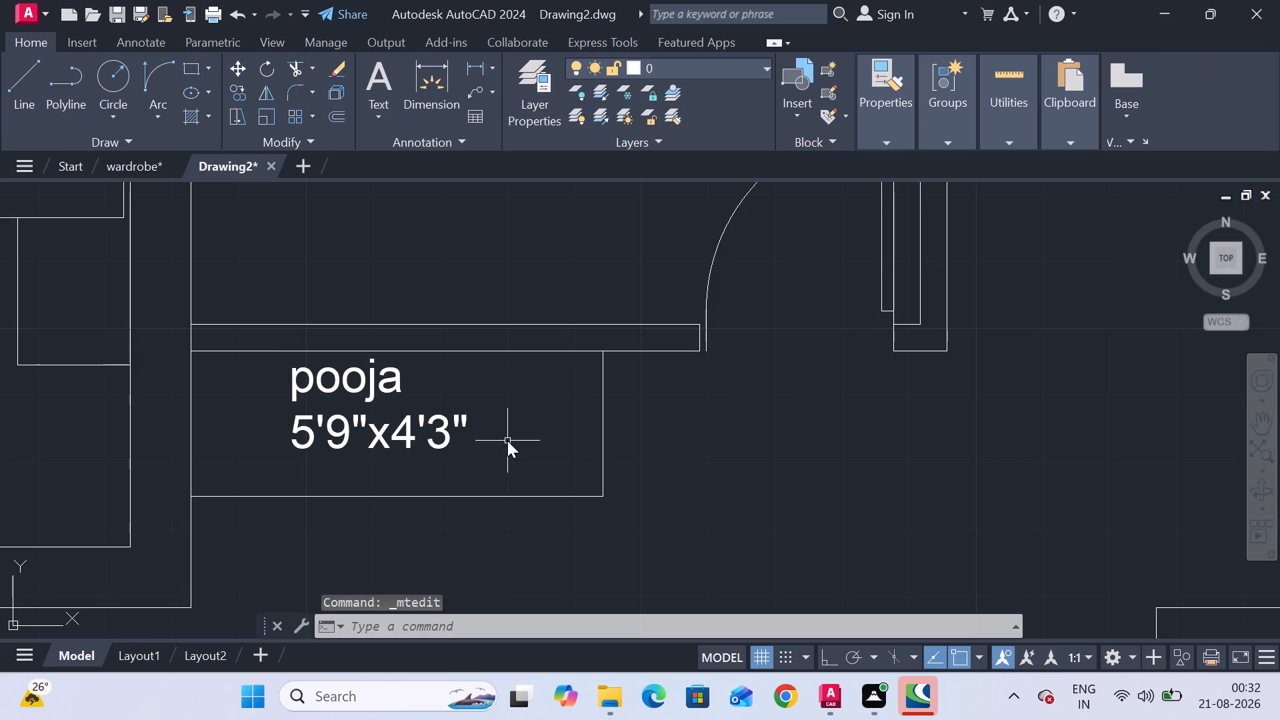
Replace the whole text of the copied Dress label in the room with the stove, east of the Store, with kitchen.
{"action": "scroll", "coordinate": [497, 455], "scroll_direction": "down", "scroll_amount": 2}
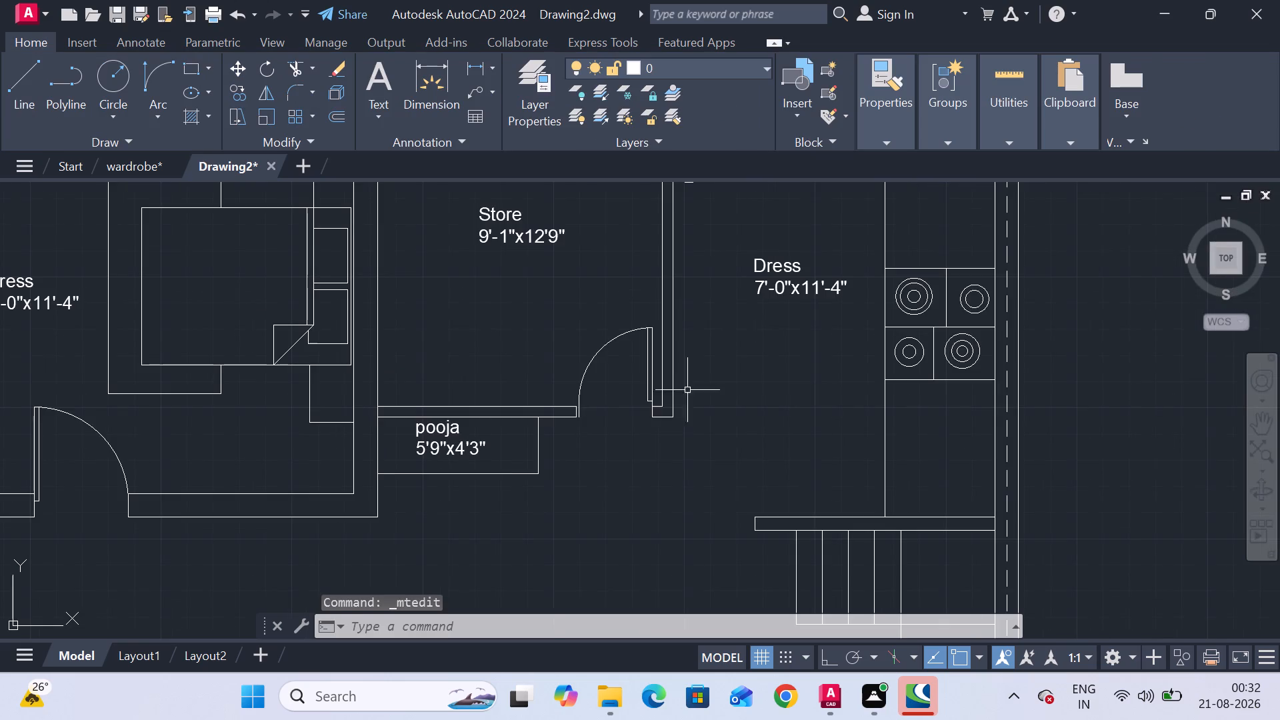
{"action": "middle_click_drag", "start_coordinate": [752, 375], "coordinate": [581, 474]}
{"action": "scroll", "coordinate": [579, 467], "scroll_direction": "down", "scroll_amount": 1}
{"action": "scroll", "coordinate": [615, 393], "scroll_direction": "up", "scroll_amount": 4}
{"action": "double_click", "coordinate": [551, 446]}
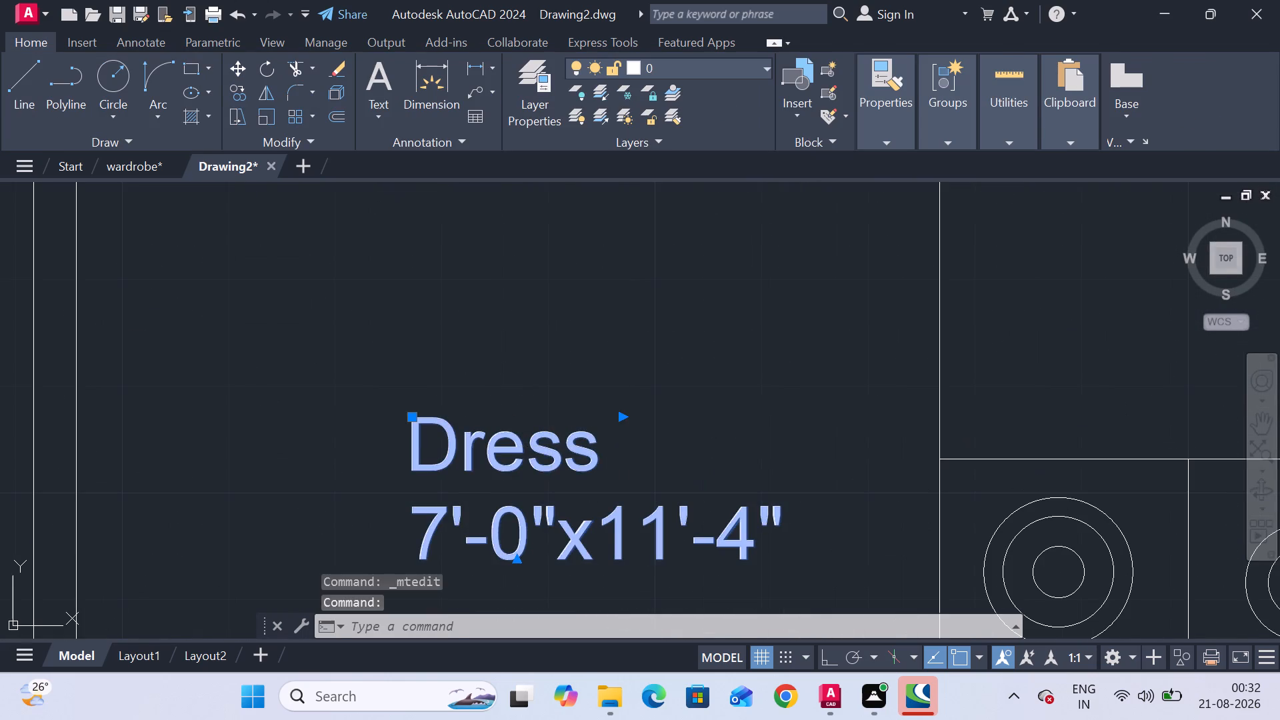
{"action": "left_click", "coordinate": [767, 543]}
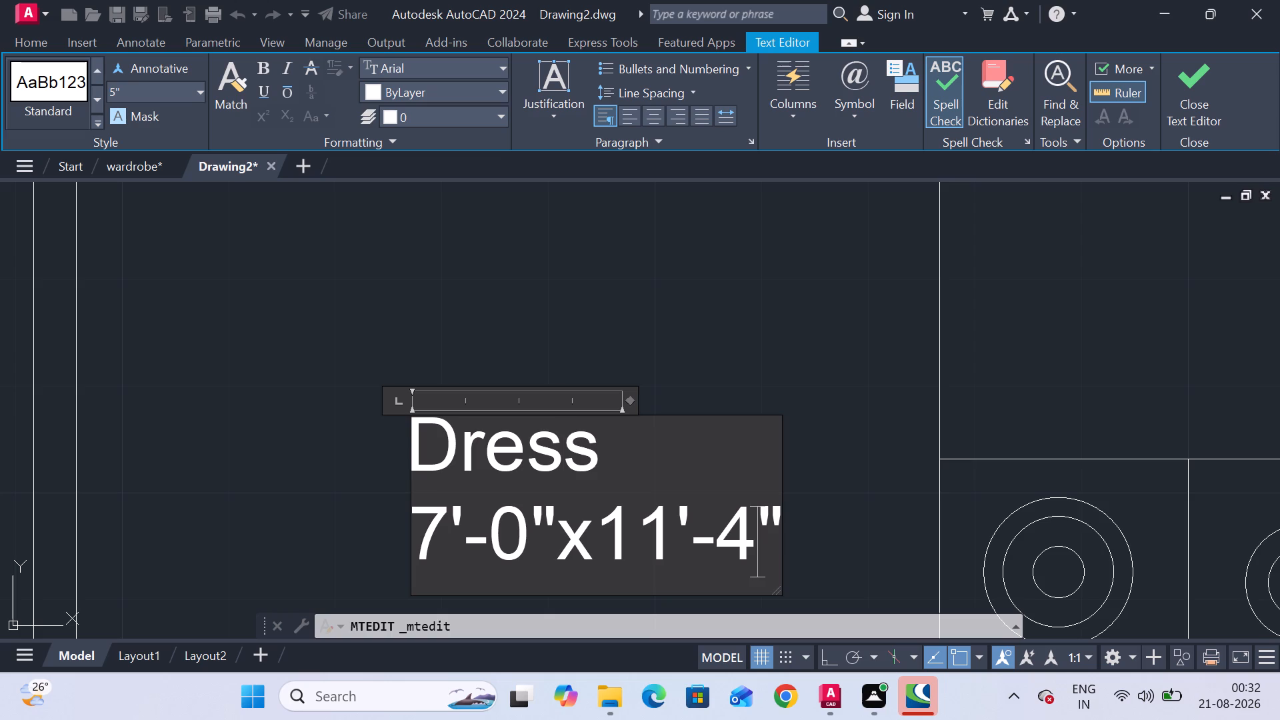
{"action": "key", "text": "Right"}
{"action": "key", "text": "BackSpace"}
{"action": "key", "text": "BackSpace"}
{"action": "key", "text": "BackSpace"}
{"action": "key", "text": "BackSpace"}
{"action": "key", "text": "BackSpace"}
{"action": "key", "text": "BackSpace"}
{"action": "key", "text": "BackSpace"}
{"action": "key", "text": "BackSpace"}
{"action": "key", "text": "BackSpace"}
{"action": "key", "text": "BackSpace"}
{"action": "key", "text": "BackSpace"}
{"action": "key", "text": "BackSpace"}
{"action": "key", "text": "BackSpace"}
{"action": "key", "text": "BackSpace"}
{"action": "key", "text": "BackSpace"}
{"action": "key", "text": "BackSpace"}
{"action": "key", "text": "BackSpace"}
{"action": "key", "text": "BackSpace"}
{"action": "key", "text": "BackSpace"}
{"action": "key", "text": "BackSpace"}
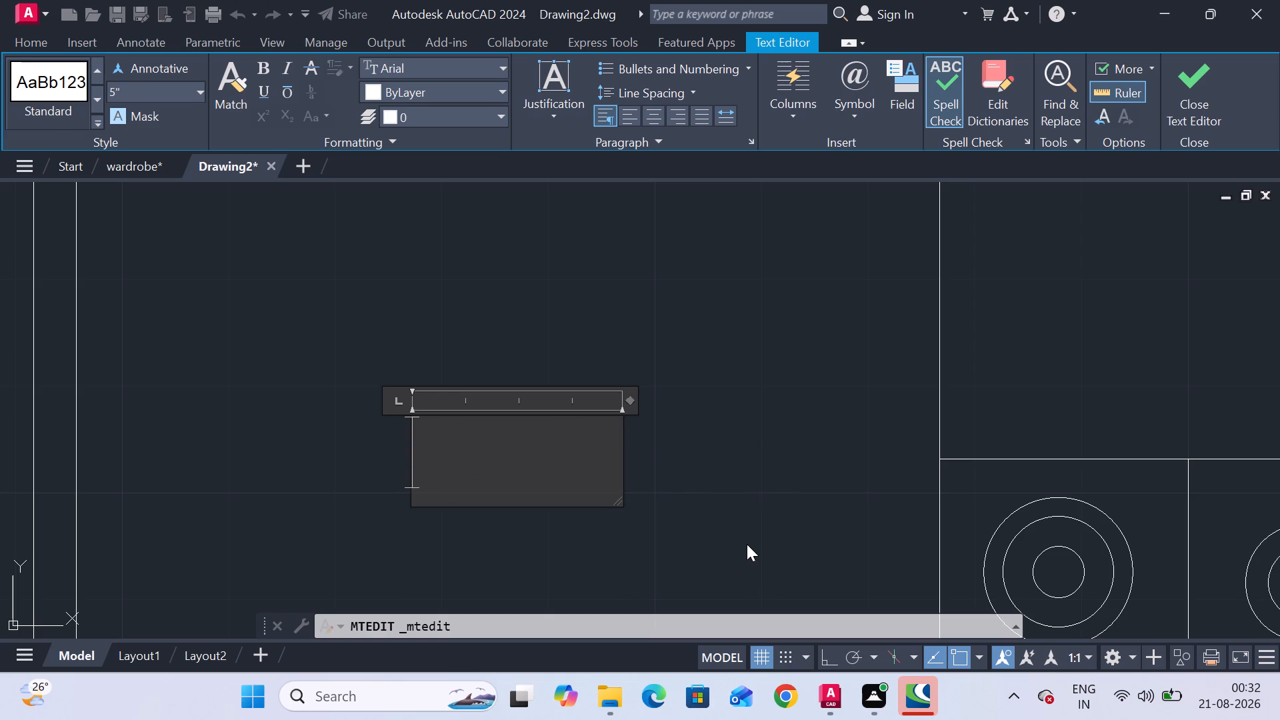
{"action": "type", "text": "kit"}
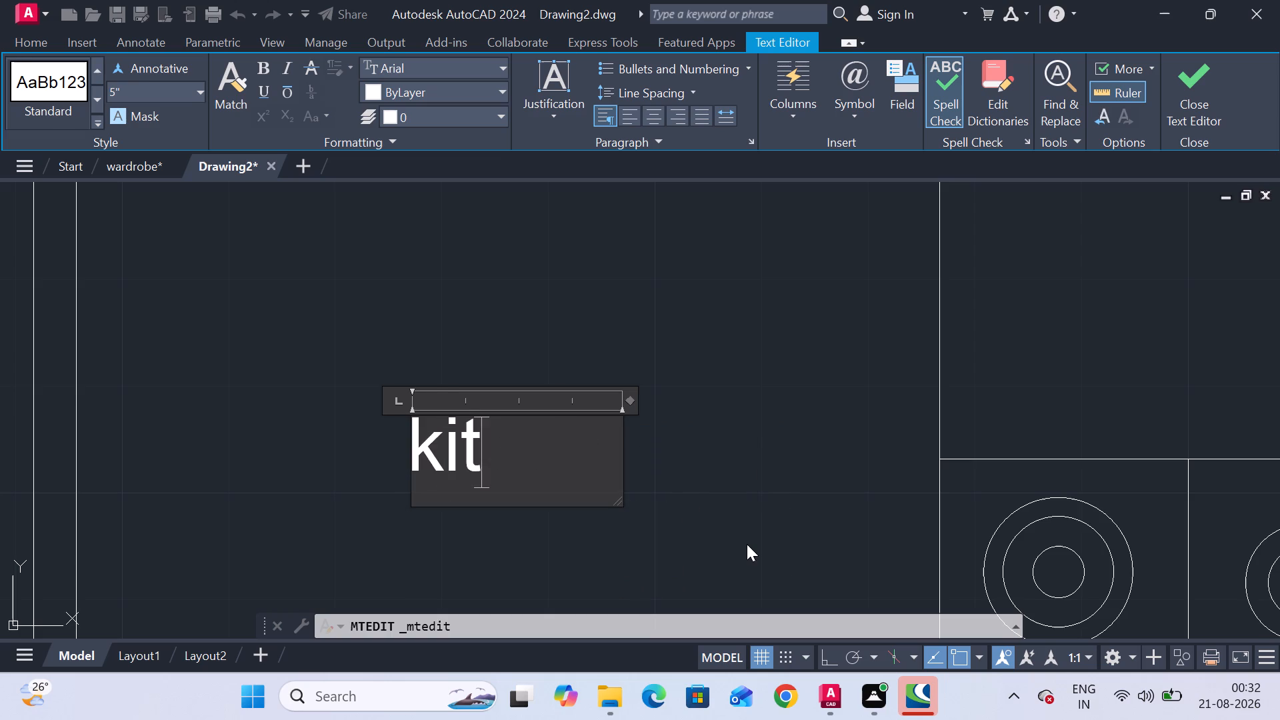
{"action": "type", "text": "chen"}
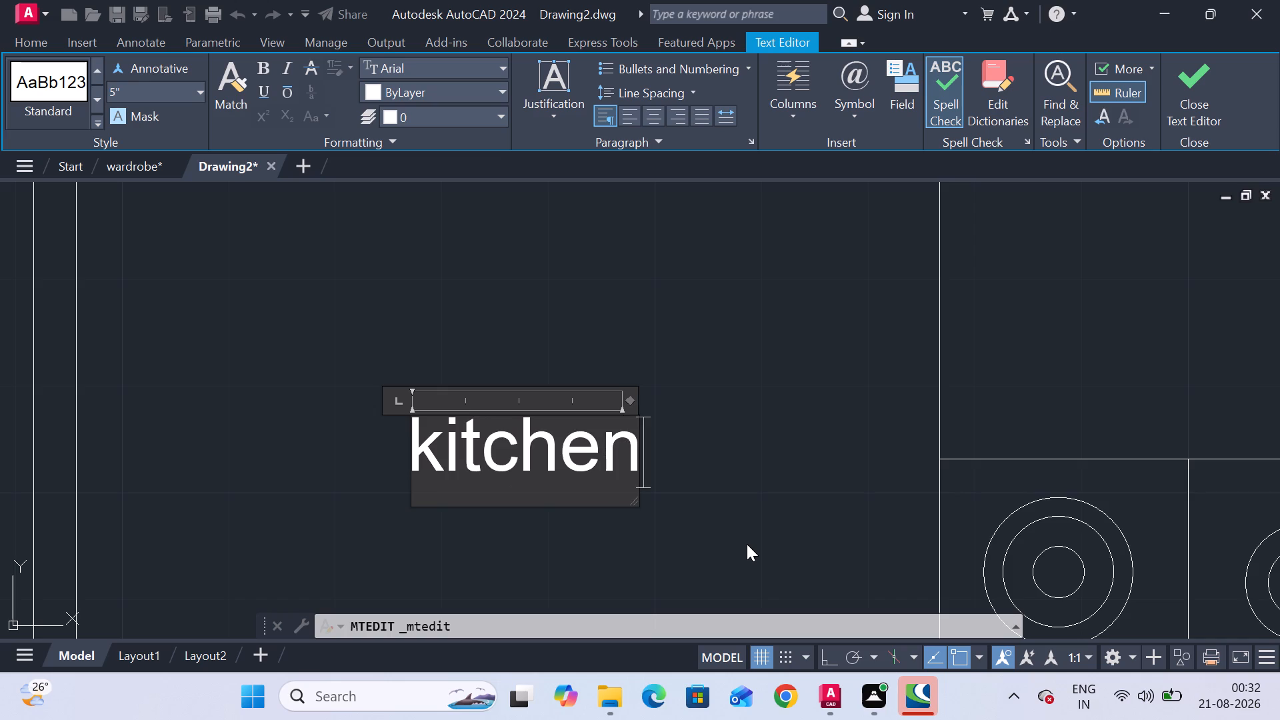
Add the size 6'9"x13'0" on a new line beneath the kitchen name and finish the label.
{"action": "key", "text": "Return"}
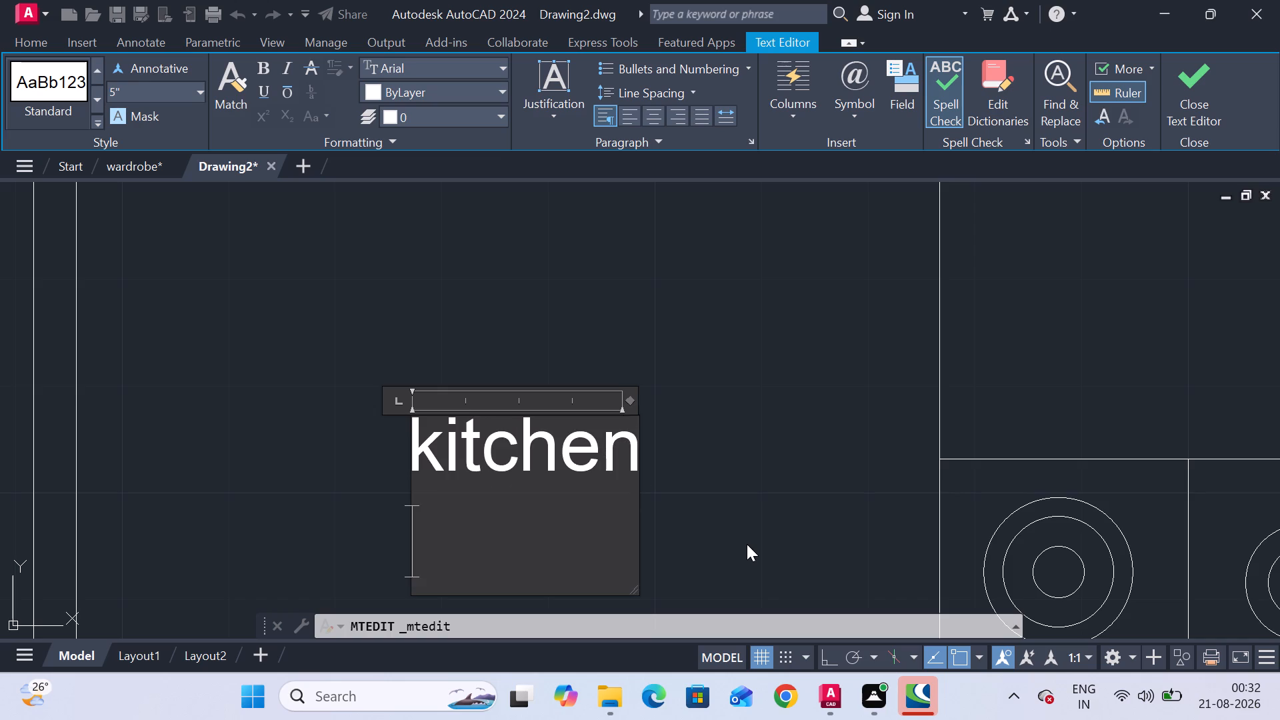
{"action": "key", "text": "6"}
{"action": "key", "text": "apostrophe"}
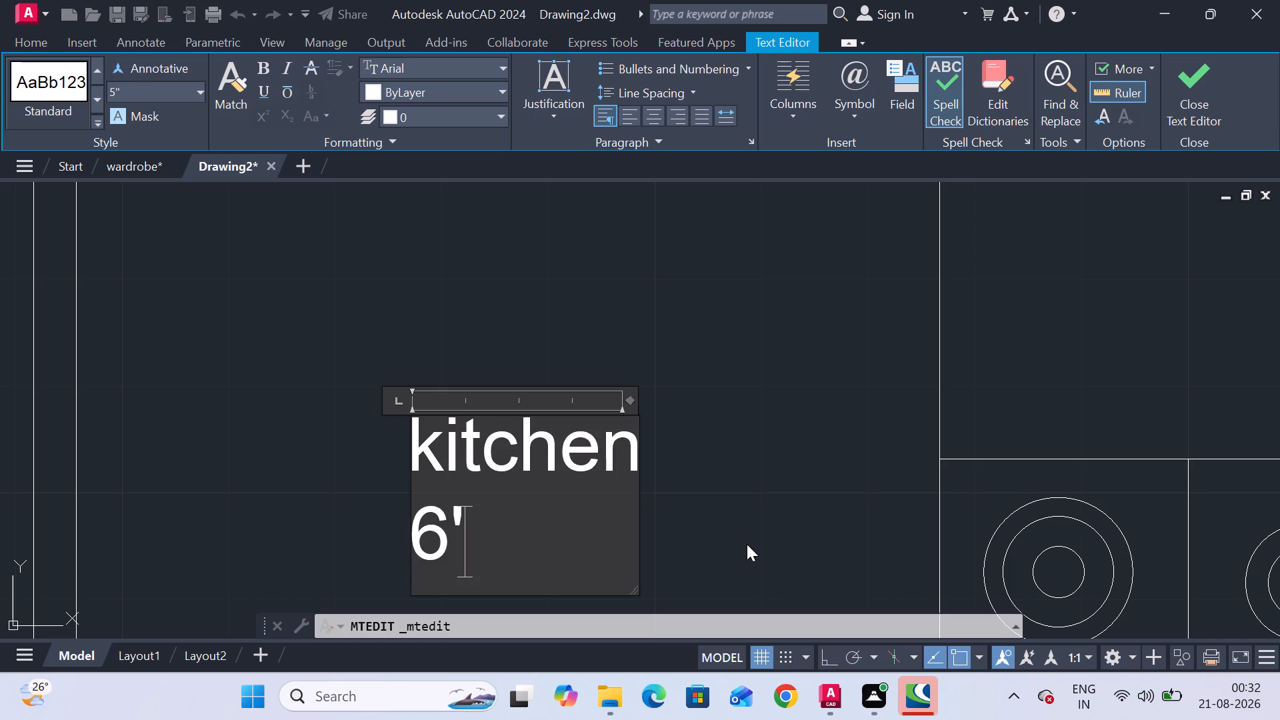
{"action": "key", "text": "9"}
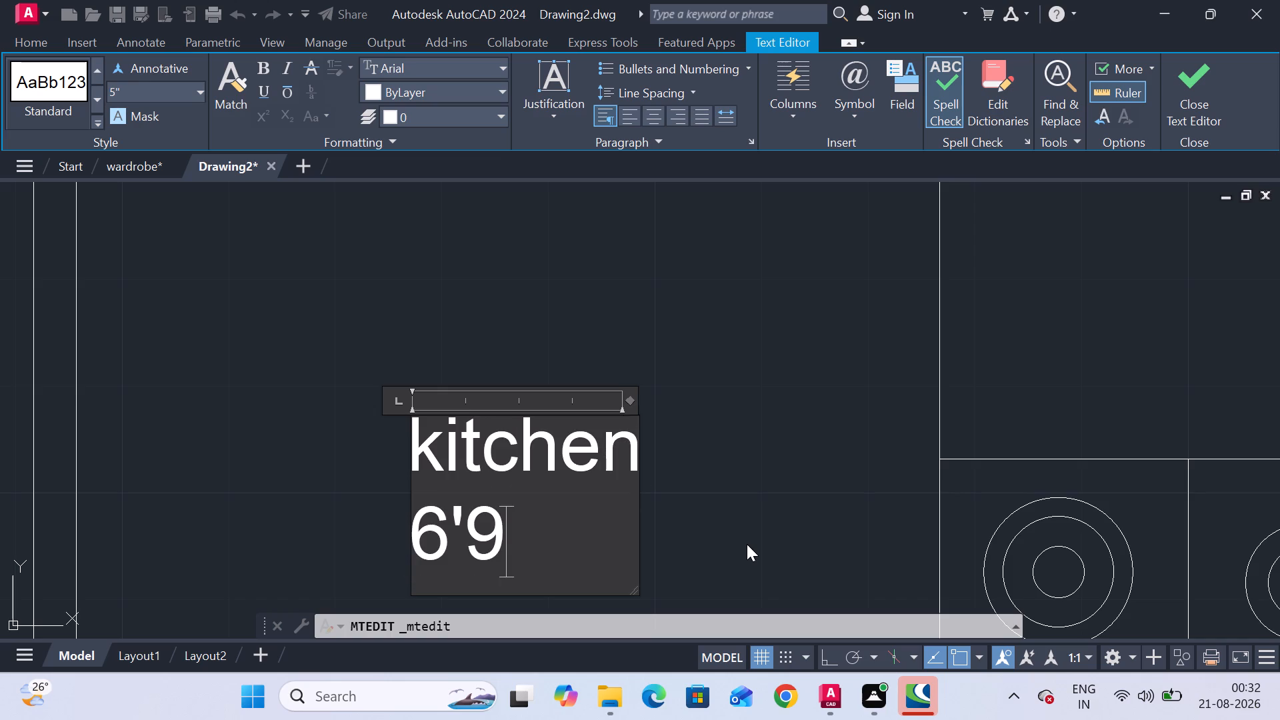
{"action": "key", "text": "shift+quotedbl"}
{"action": "key", "text": "x"}
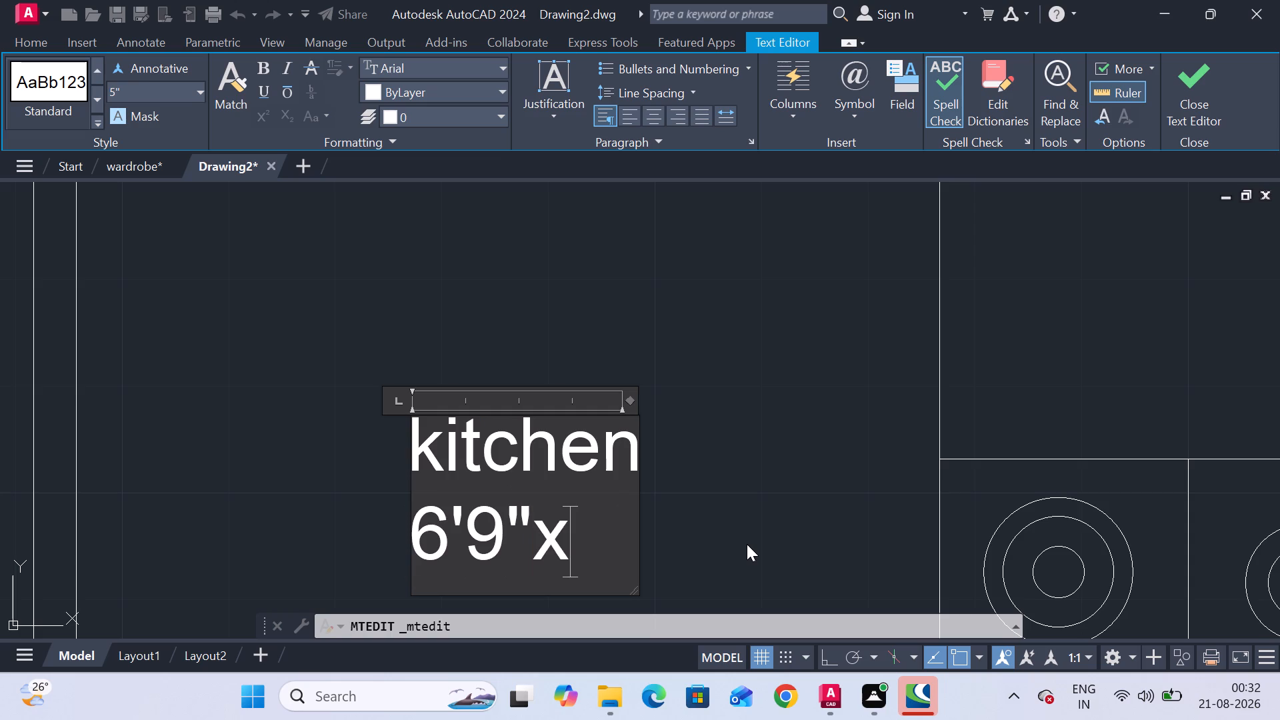
{"action": "type", "text": "13"}
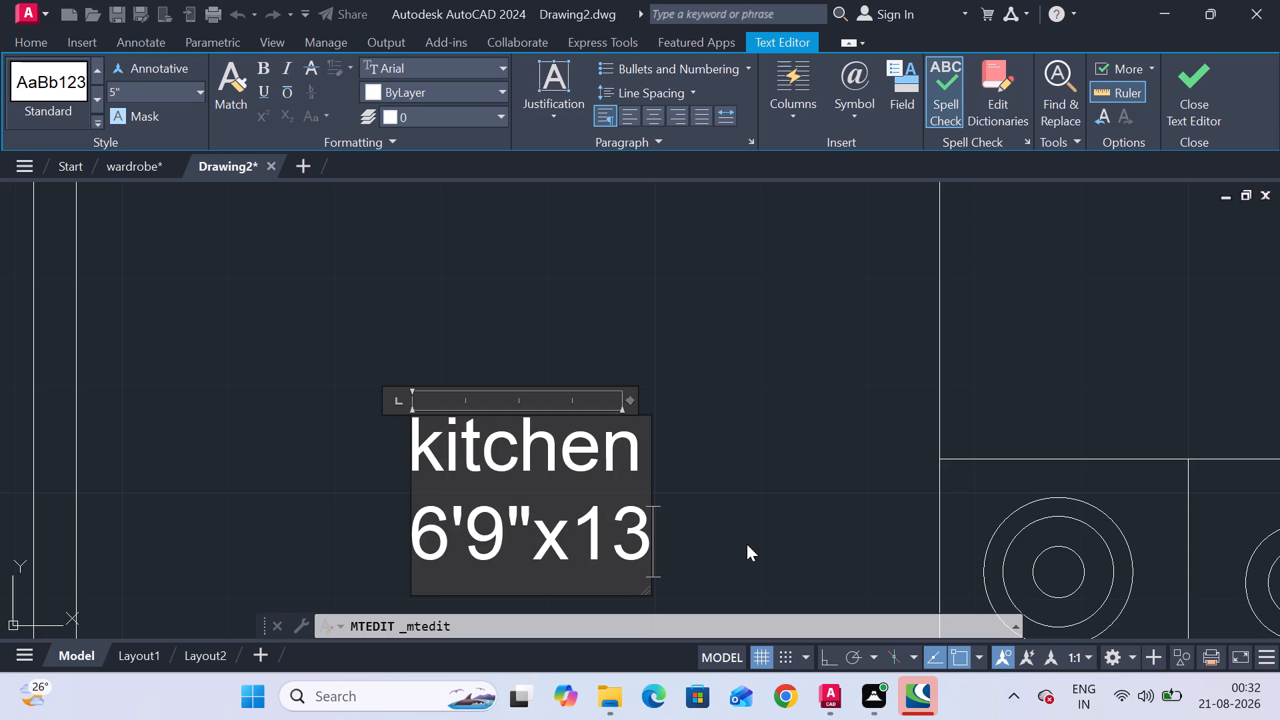
{"action": "type", "text": "'0"}
{"action": "key", "text": "shift+quotedbl"}
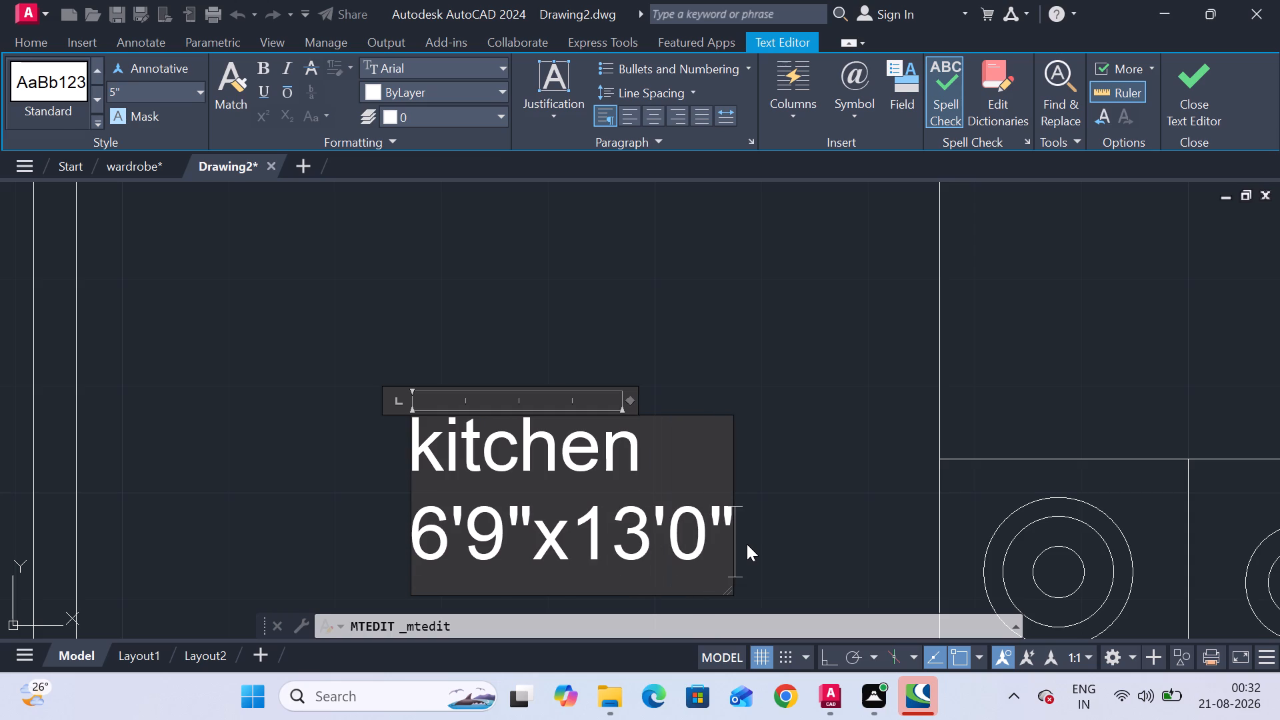
{"action": "key", "text": "Escape"}
Replace the whole text of the copied Dress label in the room with the sofas with living area.
{"action": "scroll", "coordinate": [659, 483], "scroll_direction": "down", "scroll_amount": 4}
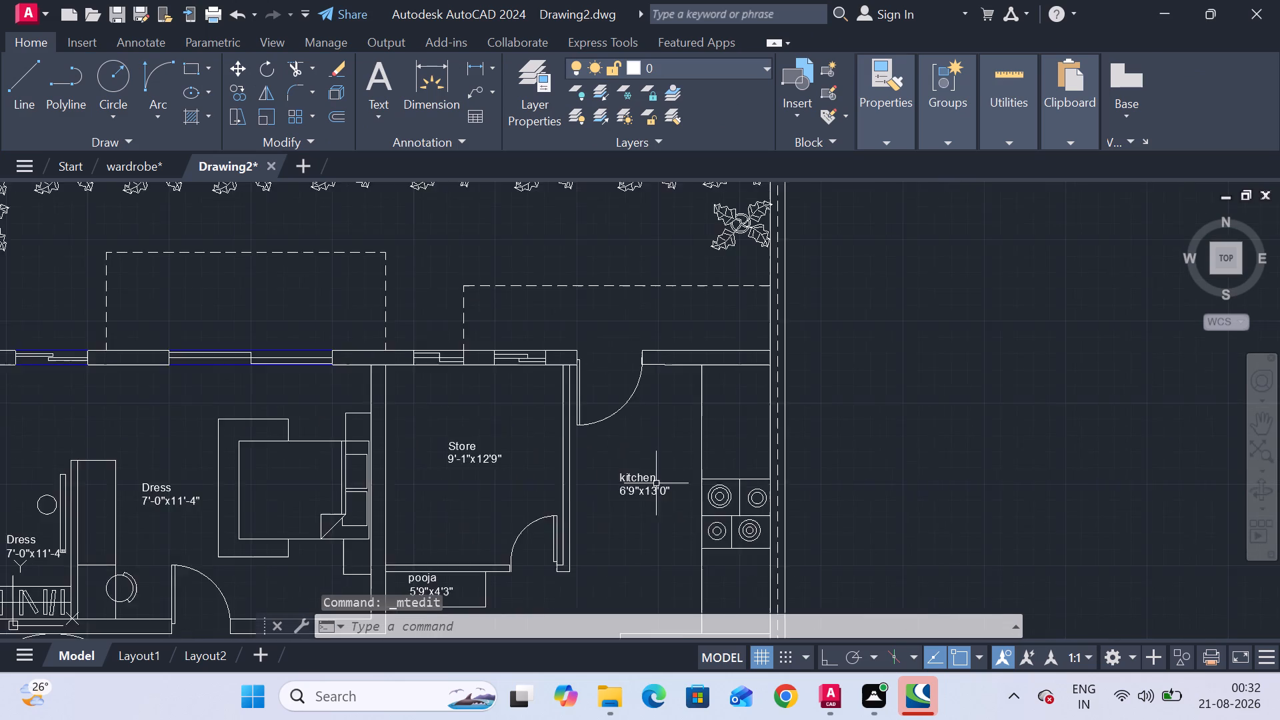
{"action": "scroll", "coordinate": [639, 495], "scroll_direction": "down", "scroll_amount": 1}
{"action": "middle_click_drag", "start_coordinate": [624, 490], "coordinate": [617, 335]}
{"action": "middle_click_drag", "start_coordinate": [551, 476], "coordinate": [611, 334]}
{"action": "scroll", "coordinate": [611, 334], "scroll_direction": "down", "scroll_amount": 1}
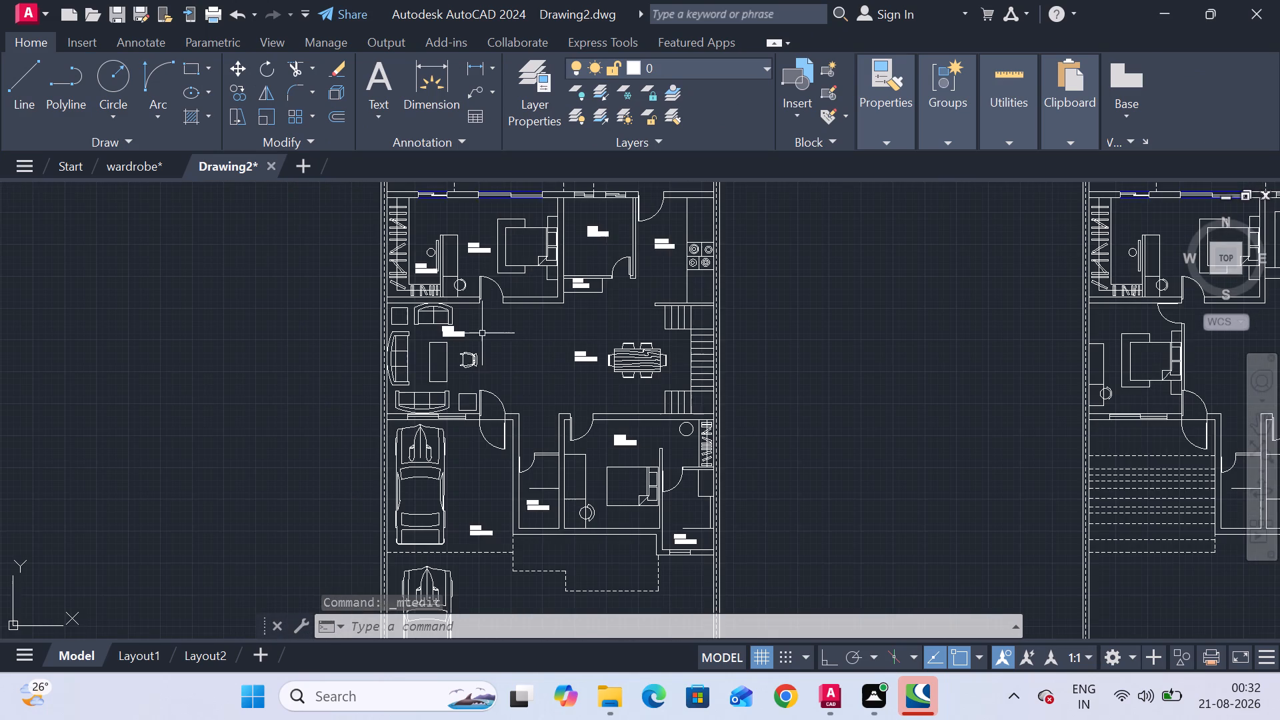
{"action": "scroll", "coordinate": [433, 331], "scroll_direction": "up", "scroll_amount": 5}
{"action": "double_click", "coordinate": [582, 311]}
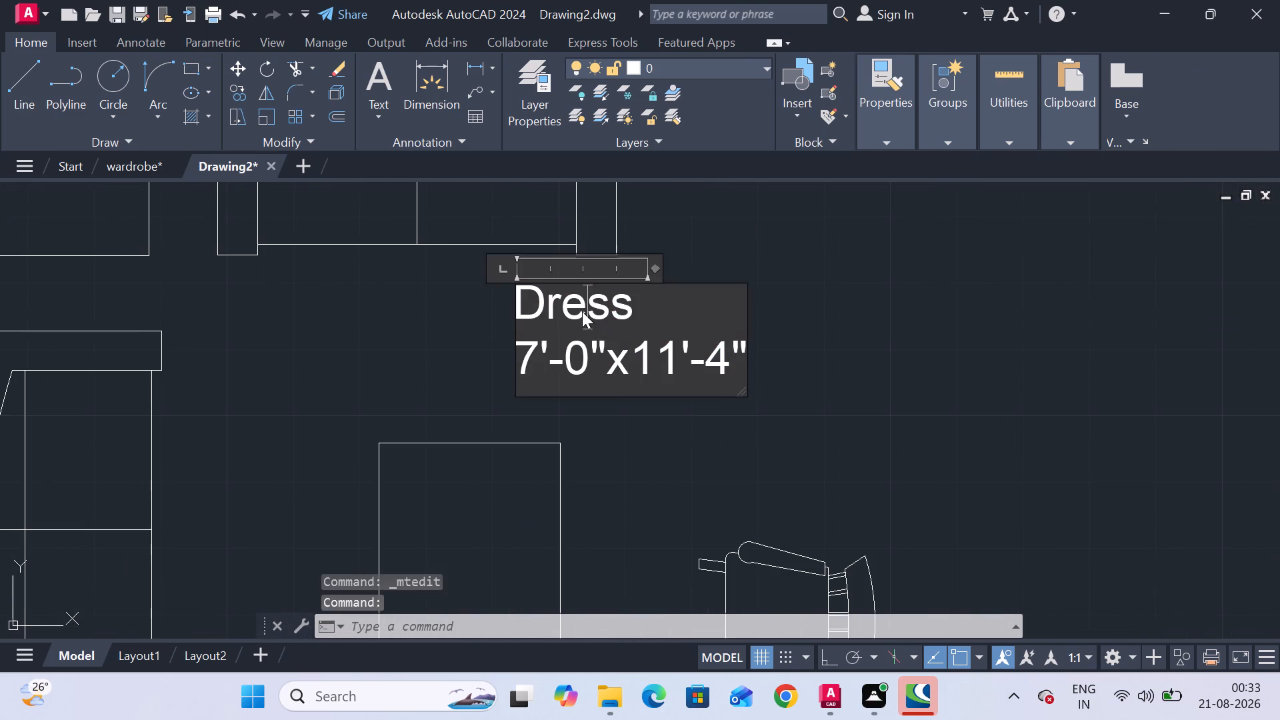
{"action": "key", "text": "Right"}
{"action": "key", "text": "Right"}
{"action": "key", "text": "Right"}
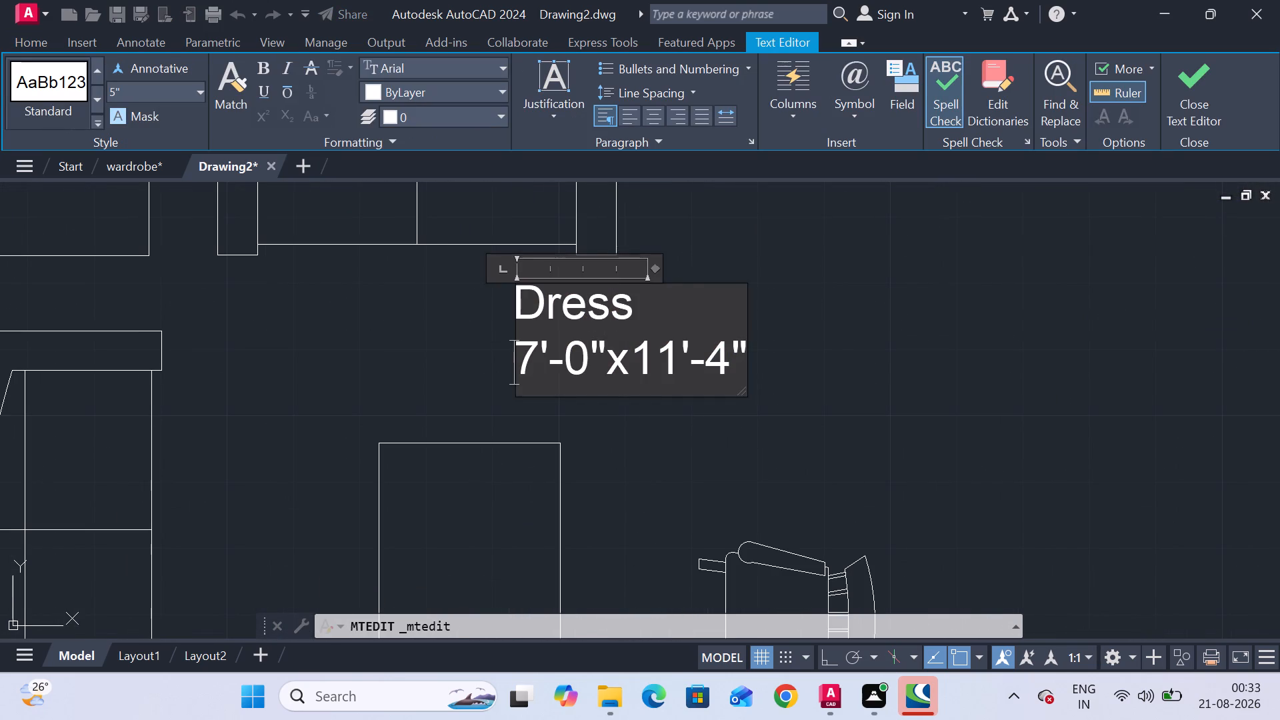
{"action": "key", "text": "Right"}
{"action": "key", "text": "Right"}
{"action": "key", "text": "Right"}
{"action": "key", "text": "Right"}
{"action": "key", "text": "Right"}
{"action": "key", "text": "Right"}
{"action": "key", "text": "Right"}
{"action": "key", "text": "Right"}
{"action": "key", "text": "Right"}
{"action": "key", "text": "Right"}
{"action": "key", "text": "Right"}
{"action": "key", "text": "Right"}
{"action": "key", "text": "Right"}
{"action": "key", "text": "BackSpace"}
{"action": "key", "text": "BackSpace"}
{"action": "key", "text": "BackSpace"}
{"action": "key", "text": "BackSpace"}
{"action": "key", "text": "BackSpace"}
{"action": "key", "text": "BackSpace"}
{"action": "key", "text": "BackSpace"}
{"action": "key", "text": "BackSpace"}
{"action": "key", "text": "BackSpace"}
{"action": "key", "text": "BackSpace"}
{"action": "key", "text": "BackSpace"}
{"action": "key", "text": "BackSpace"}
{"action": "key", "text": "BackSpace"}
{"action": "key", "text": "BackSpace"}
{"action": "key", "text": "BackSpace"}
{"action": "key", "text": "BackSpace"}
{"action": "key", "text": "BackSpace"}
{"action": "key", "text": "BackSpace"}
{"action": "key", "text": "BackSpace"}
{"action": "key", "text": "BackSpace"}
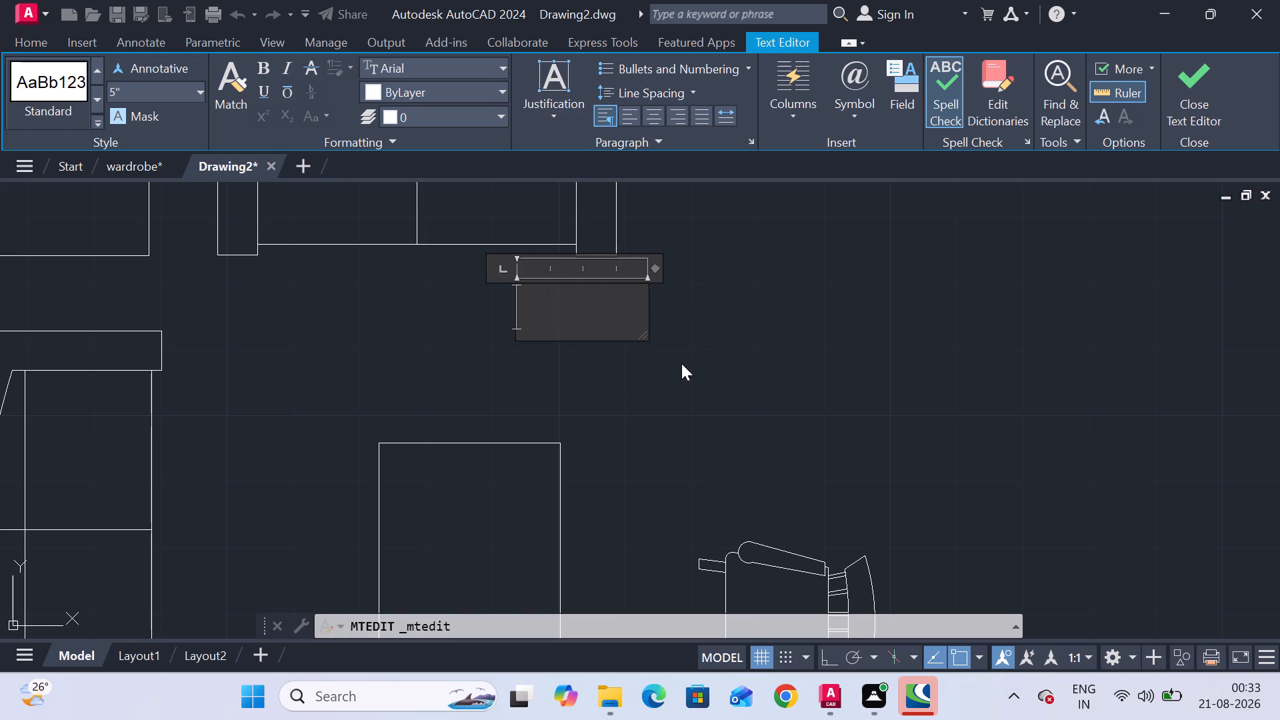
{"action": "type", "text": "living"}
{"action": "key", "text": "space"}
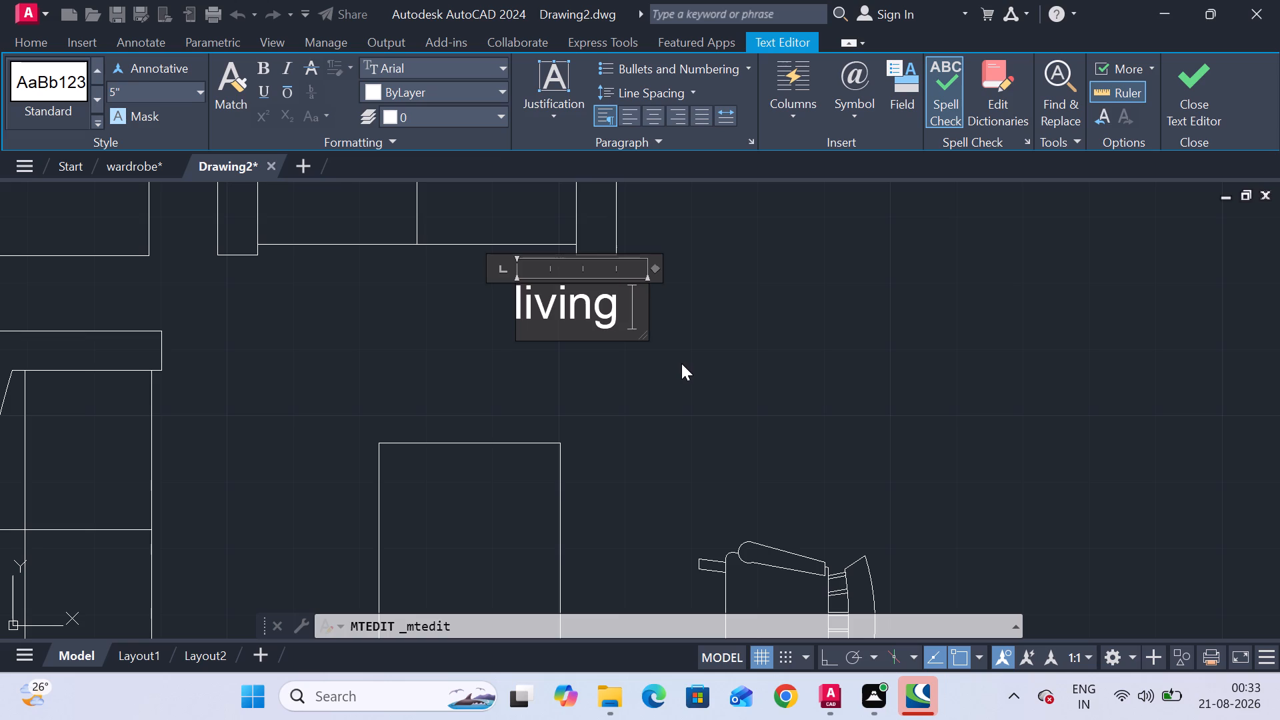
{"action": "type", "text": "area"}
Add the size 16'0"x14'6" on a new line beneath the living area name and finish the label.
{"action": "key", "text": "Return"}
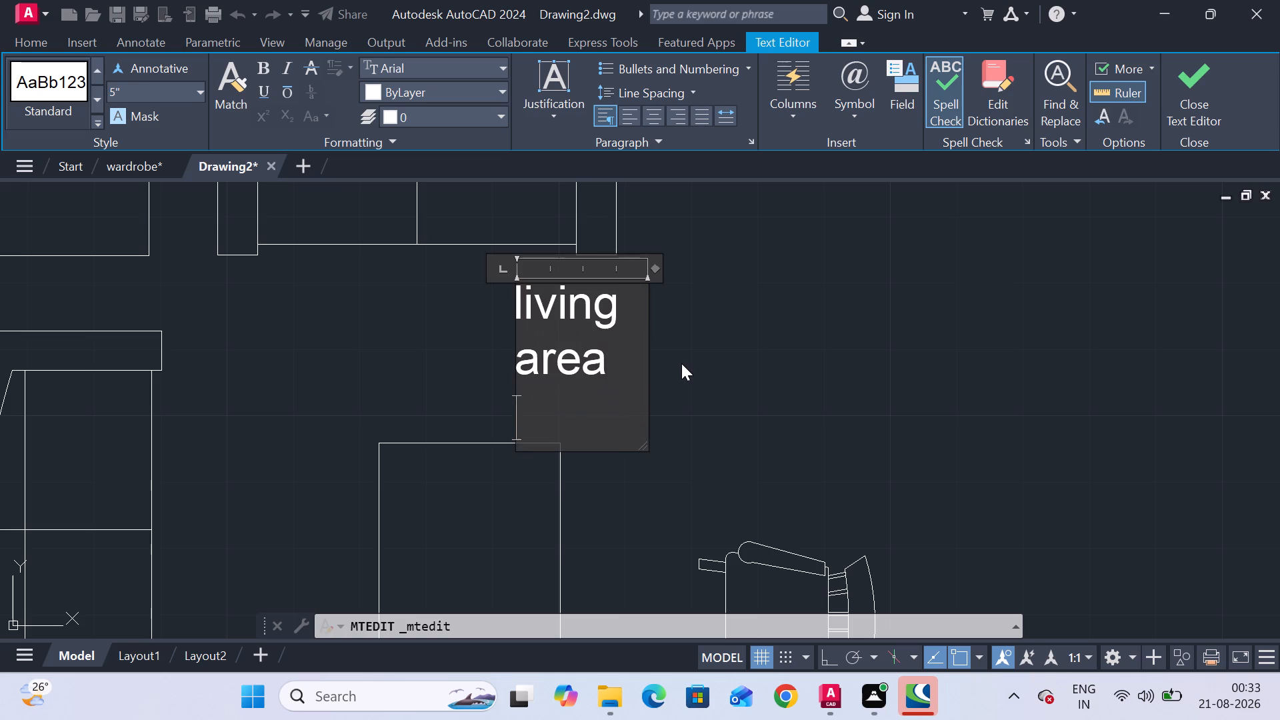
{"action": "type", "text": "16"}
{"action": "key", "text": "apostrophe"}
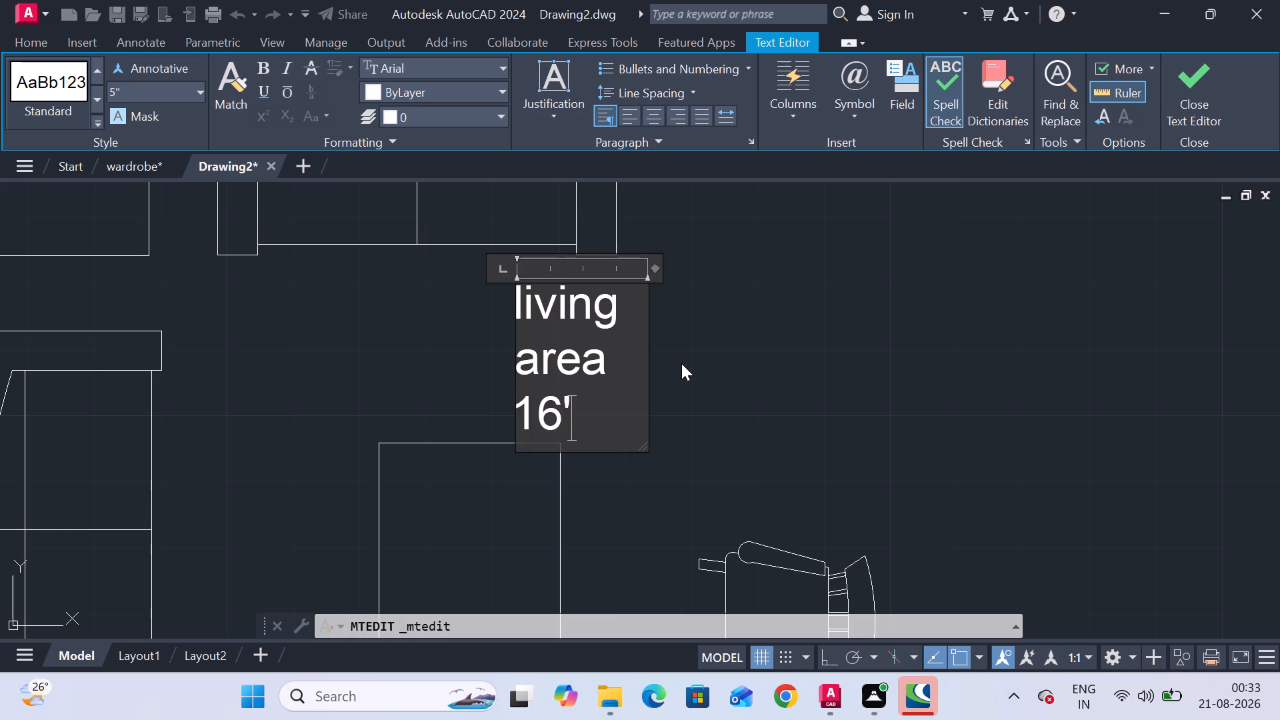
{"action": "key", "text": "0"}
{"action": "key", "text": "shift+quotedbl"}
{"action": "key", "text": "x"}
{"action": "type", "text": "14"}
{"action": "key", "text": "apostrophe"}
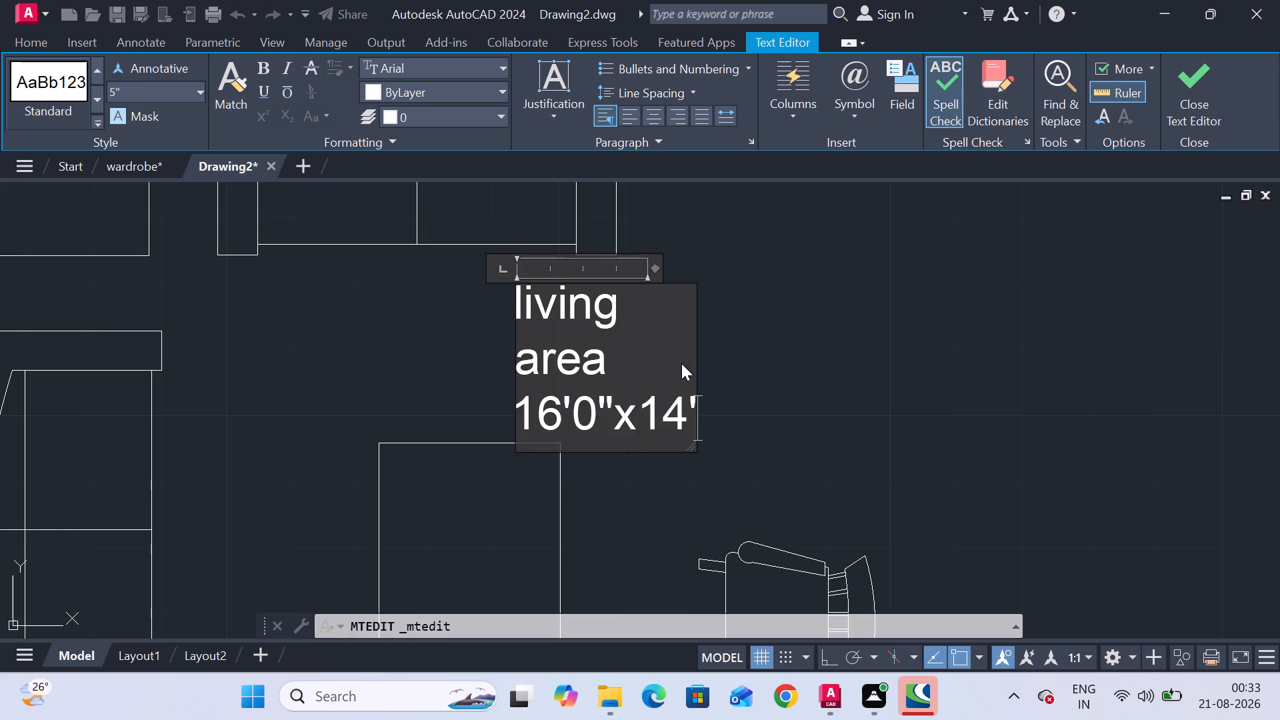
{"action": "key", "text": "6"}
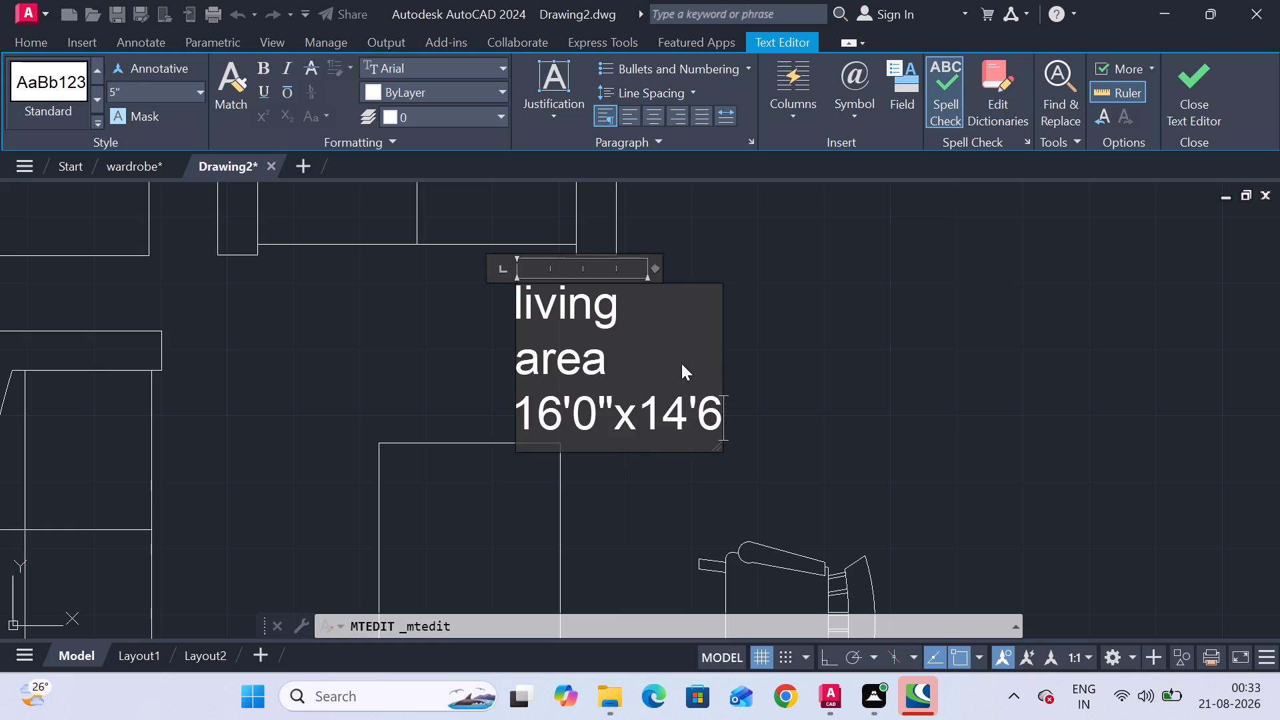
{"action": "key", "text": "shift+quotedbl"}
{"action": "key", "text": "Escape"}
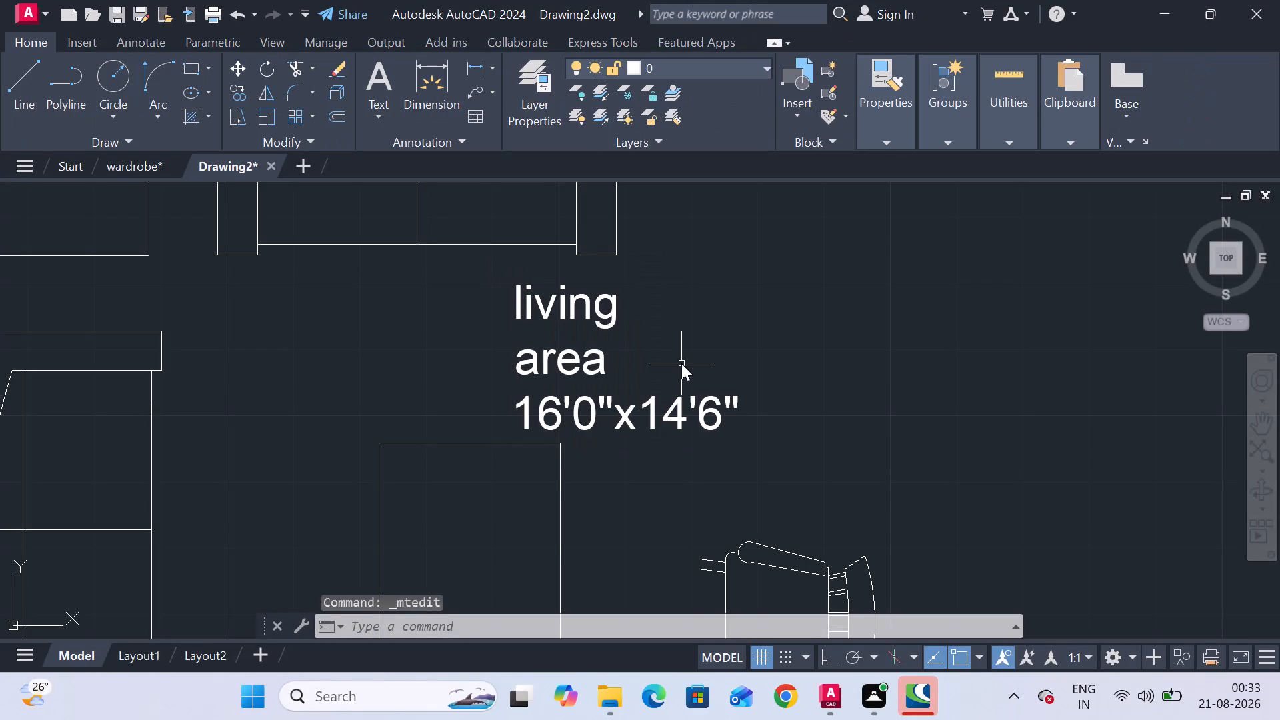
Widen the living area label's text frame so that the name fits on one line above the size.
{"action": "left_click", "coordinate": [649, 405]}
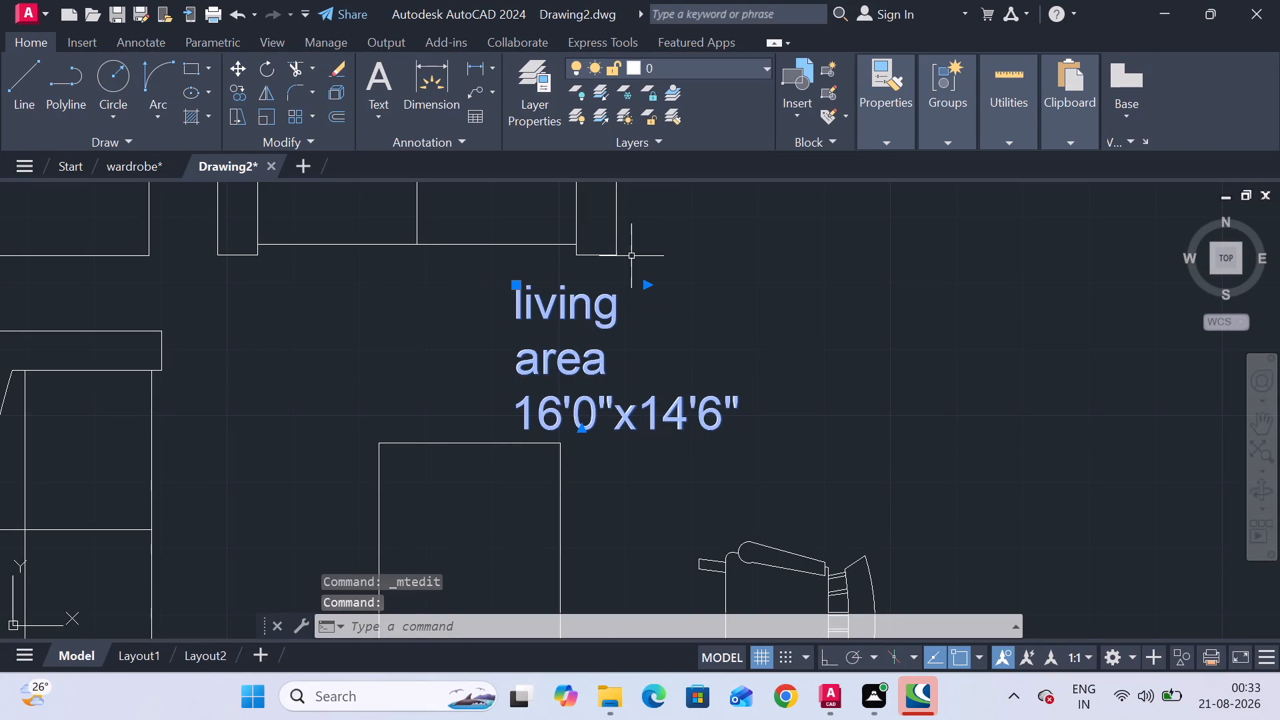
{"action": "left_click_drag", "start_coordinate": [645, 287], "coordinate": [750, 245]}
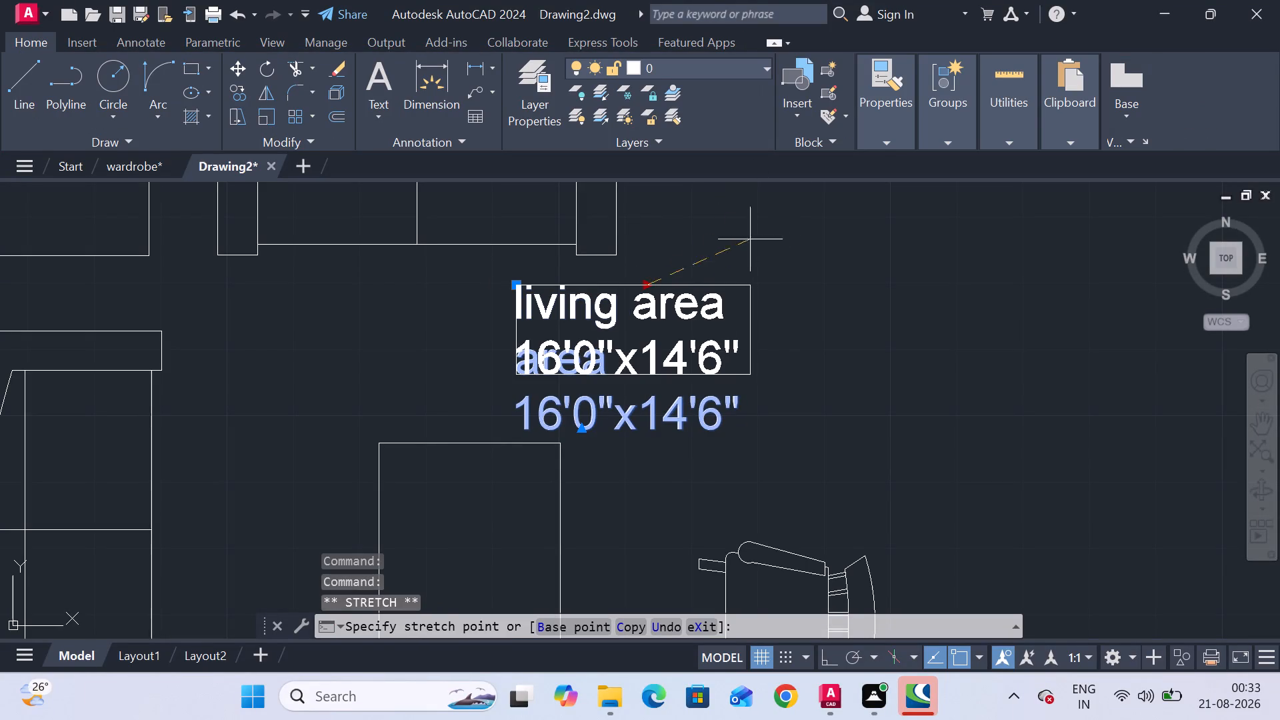
{"action": "left_click_drag", "start_coordinate": [750, 245], "coordinate": [843, 387]}
{"action": "left_click", "coordinate": [843, 387]}
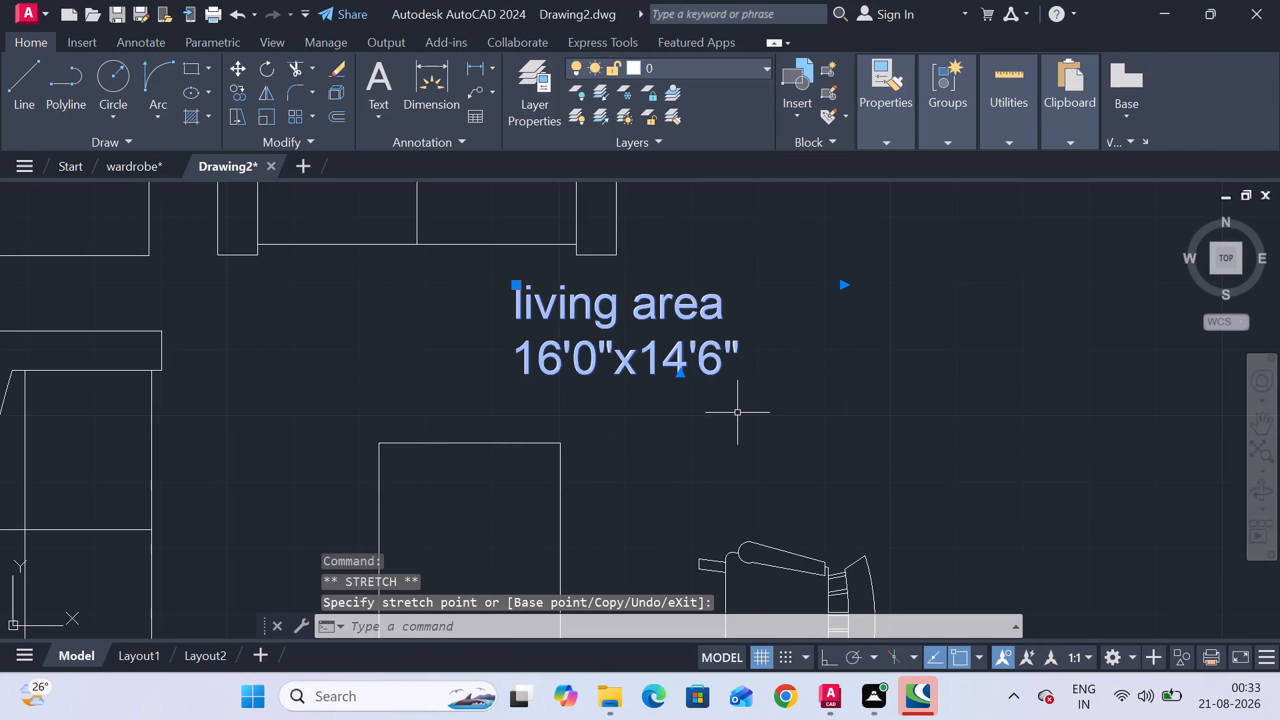
{"action": "key", "text": "Escape"}
Replace the whole text of the copied Dress label just west of the dining table with lobby.
{"action": "scroll", "coordinate": [749, 329], "scroll_direction": "down", "scroll_amount": 4}
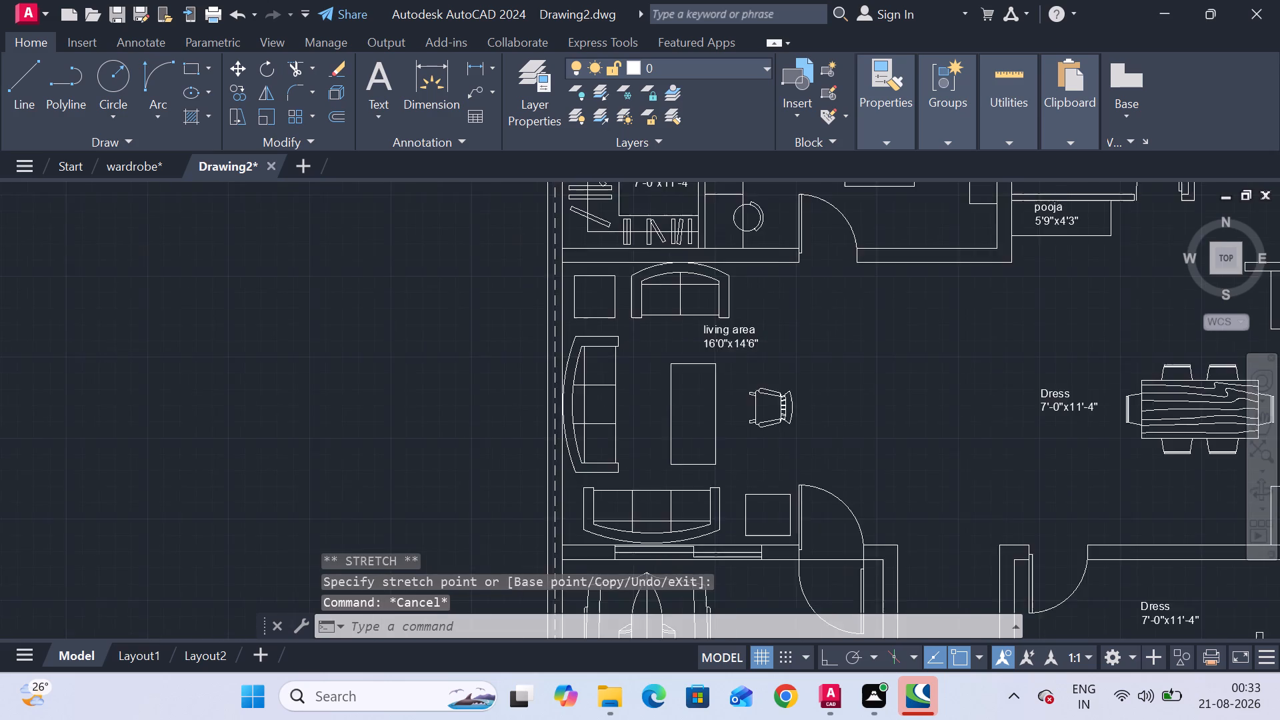
{"action": "middle_click_drag", "start_coordinate": [963, 377], "coordinate": [684, 379]}
{"action": "scroll", "coordinate": [679, 376], "scroll_direction": "up", "scroll_amount": 4}
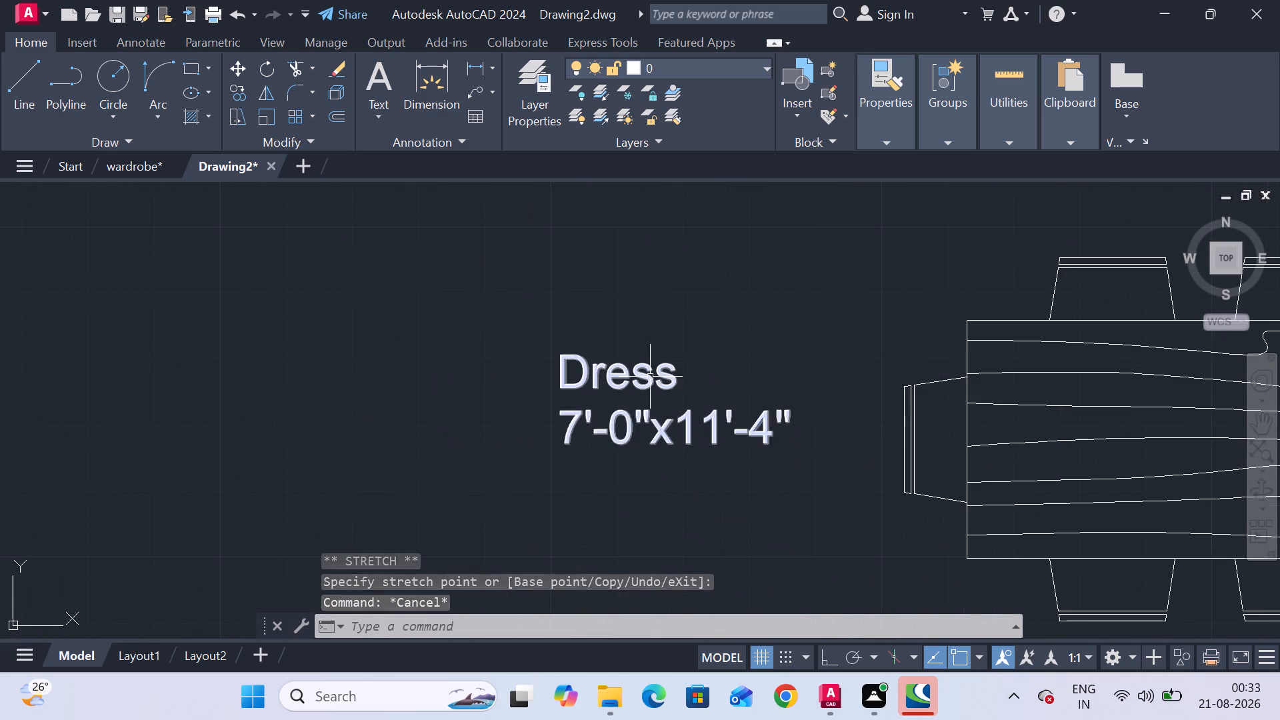
{"action": "double_click", "coordinate": [650, 377]}
{"action": "left_click", "coordinate": [777, 440]}
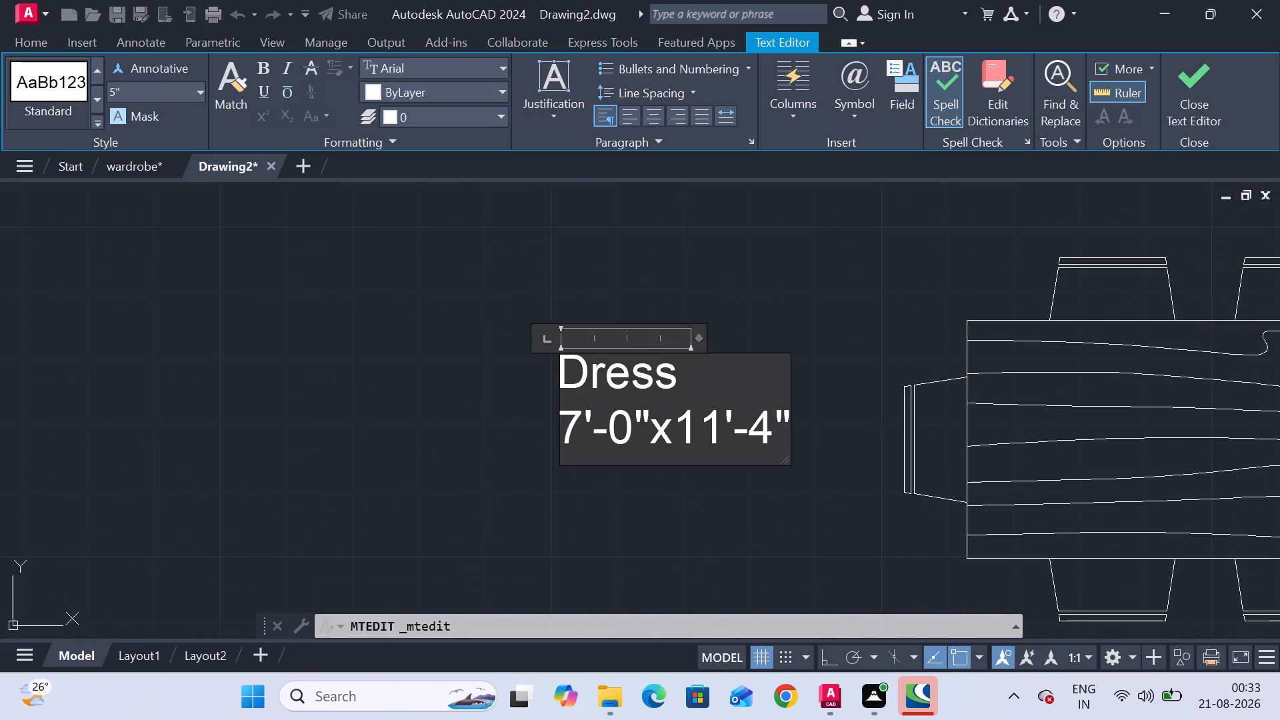
{"action": "key", "text": "Right"}
{"action": "key", "text": "Delete"}
{"action": "key", "text": "BackSpace"}
{"action": "key", "text": "BackSpace"}
{"action": "key", "text": "BackSpace"}
{"action": "key", "text": "BackSpace"}
{"action": "key", "text": "BackSpace"}
{"action": "key", "text": "BackSpace"}
{"action": "key", "text": "BackSpace"}
{"action": "key", "text": "BackSpace"}
{"action": "key", "text": "BackSpace"}
{"action": "key", "text": "BackSpace"}
{"action": "key", "text": "BackSpace"}
{"action": "key", "text": "BackSpace"}
{"action": "key", "text": "BackSpace"}
{"action": "key", "text": "BackSpace"}
{"action": "key", "text": "BackSpace"}
{"action": "key", "text": "BackSpace"}
{"action": "key", "text": "BackSpace"}
{"action": "key", "text": "BackSpace"}
{"action": "key", "text": "BackSpace"}
{"action": "key", "text": "BackSpace"}
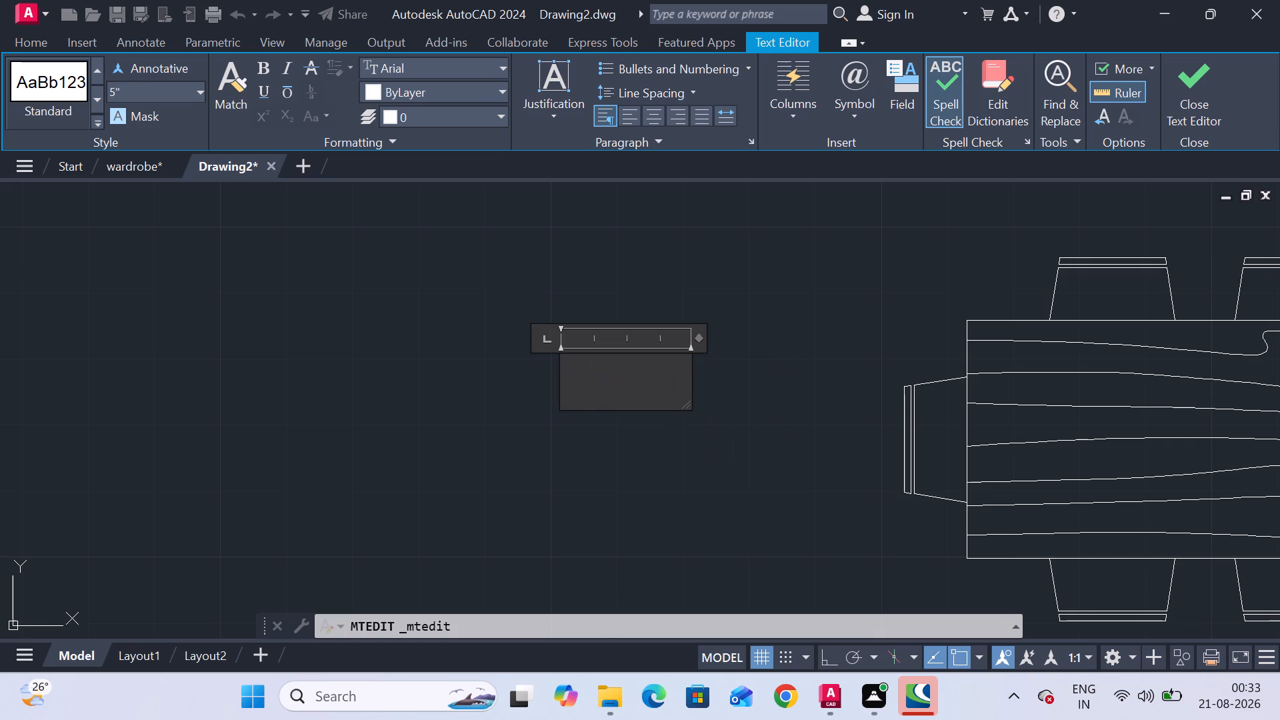
{"action": "type", "text": "lobby"}
Add the size 20'0"x3'0" on a new line beneath the lobby name and finish the label.
{"action": "key", "text": "Return"}
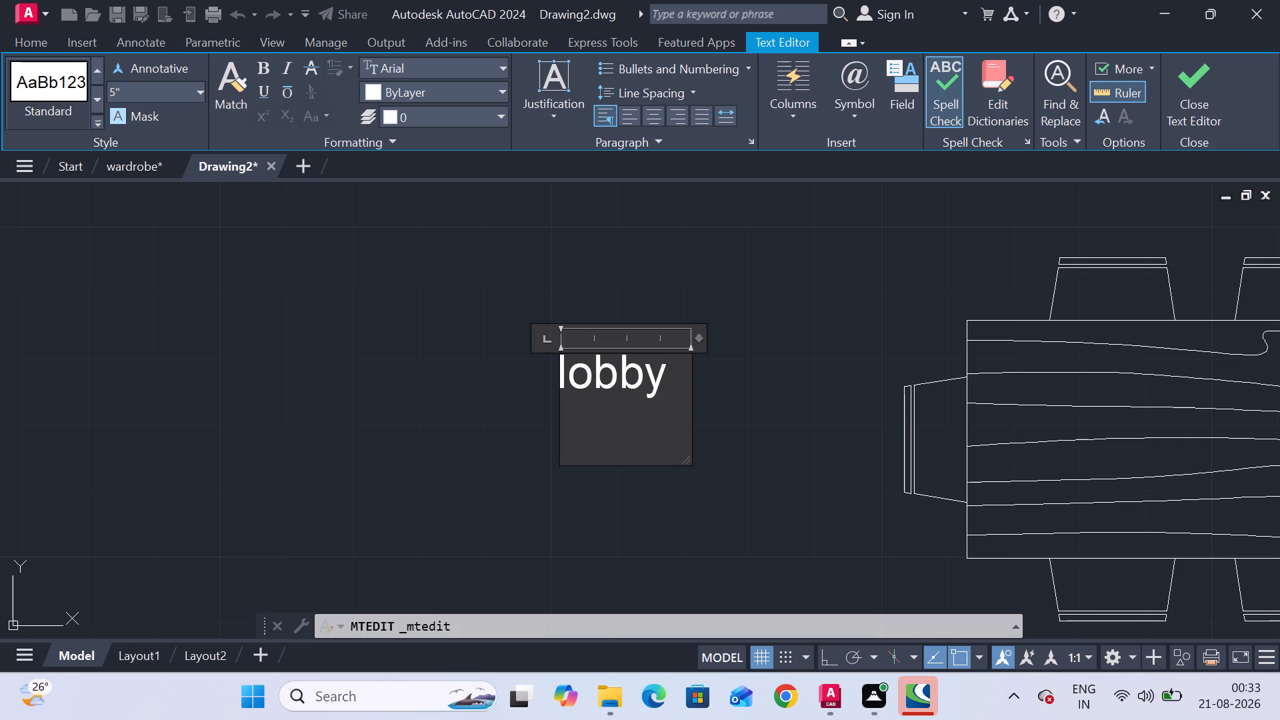
{"action": "key", "text": "2"}
{"action": "type", "text": "0;"}
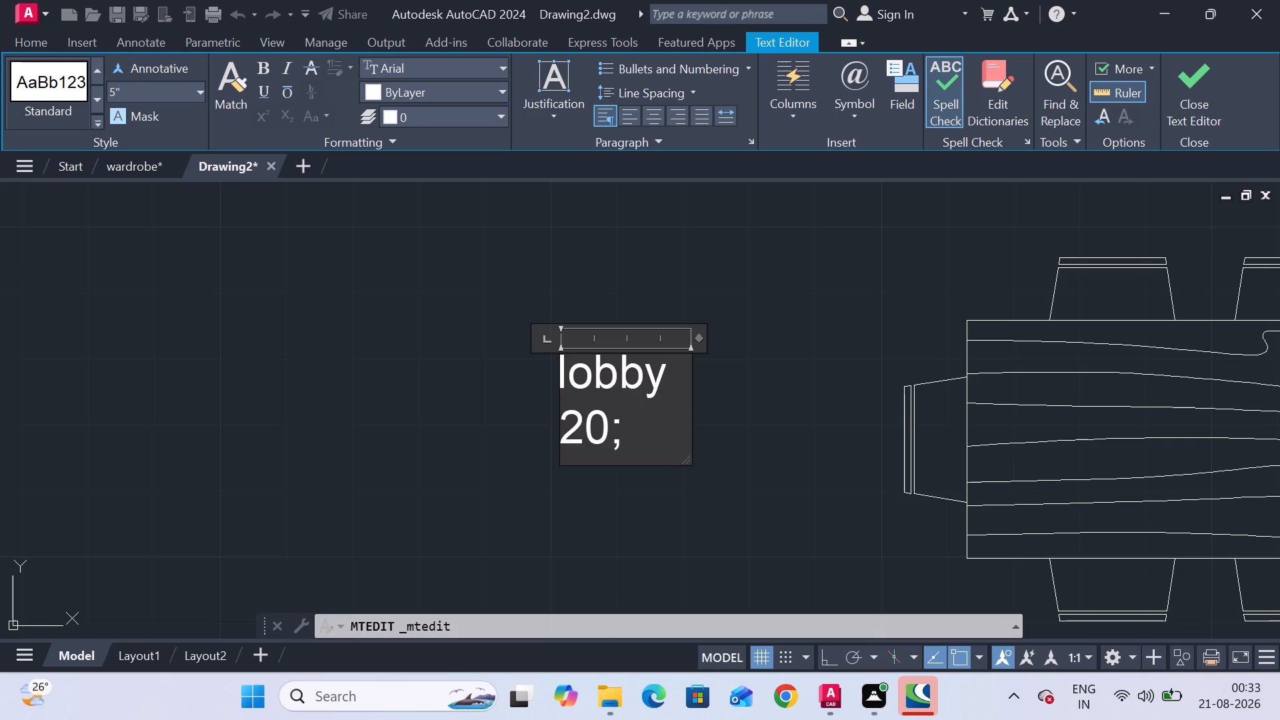
{"action": "key", "text": "BackSpace"}
{"action": "key", "text": "apostrophe"}
{"action": "key", "text": "0"}
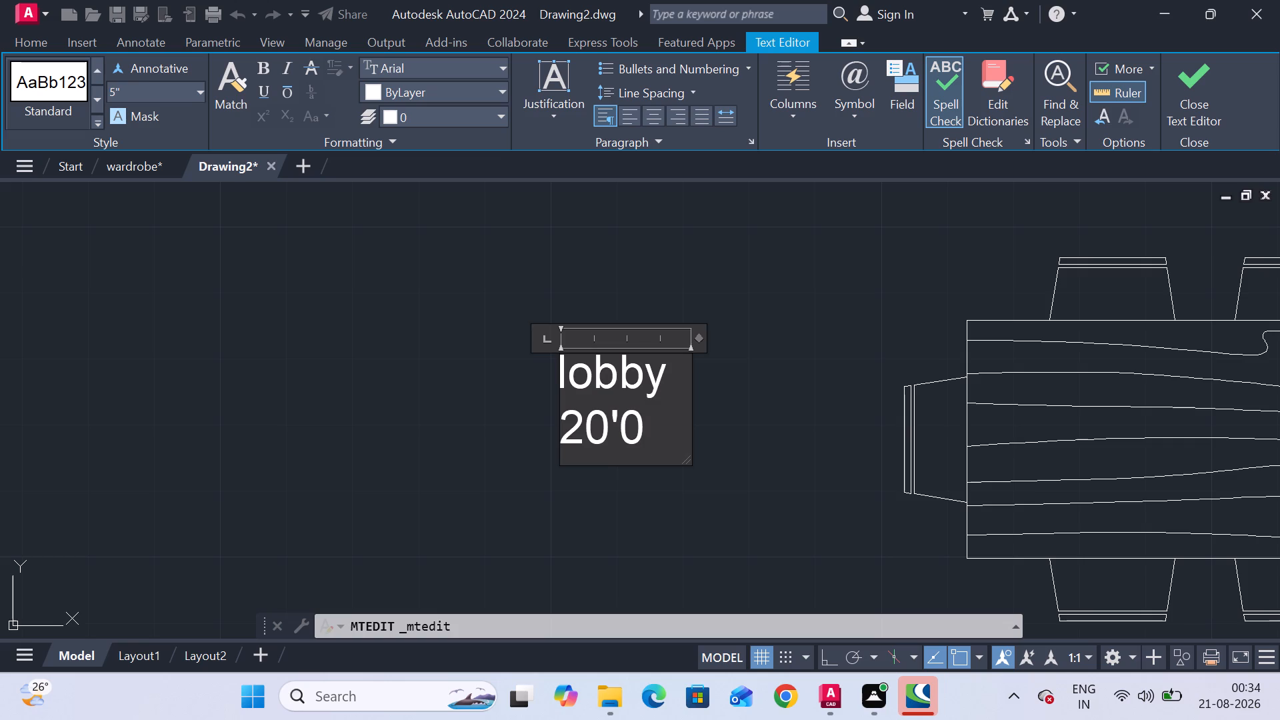
{"action": "key", "text": "shift+quotedbl"}
{"action": "key", "text": "x"}
{"action": "key", "text": "3"}
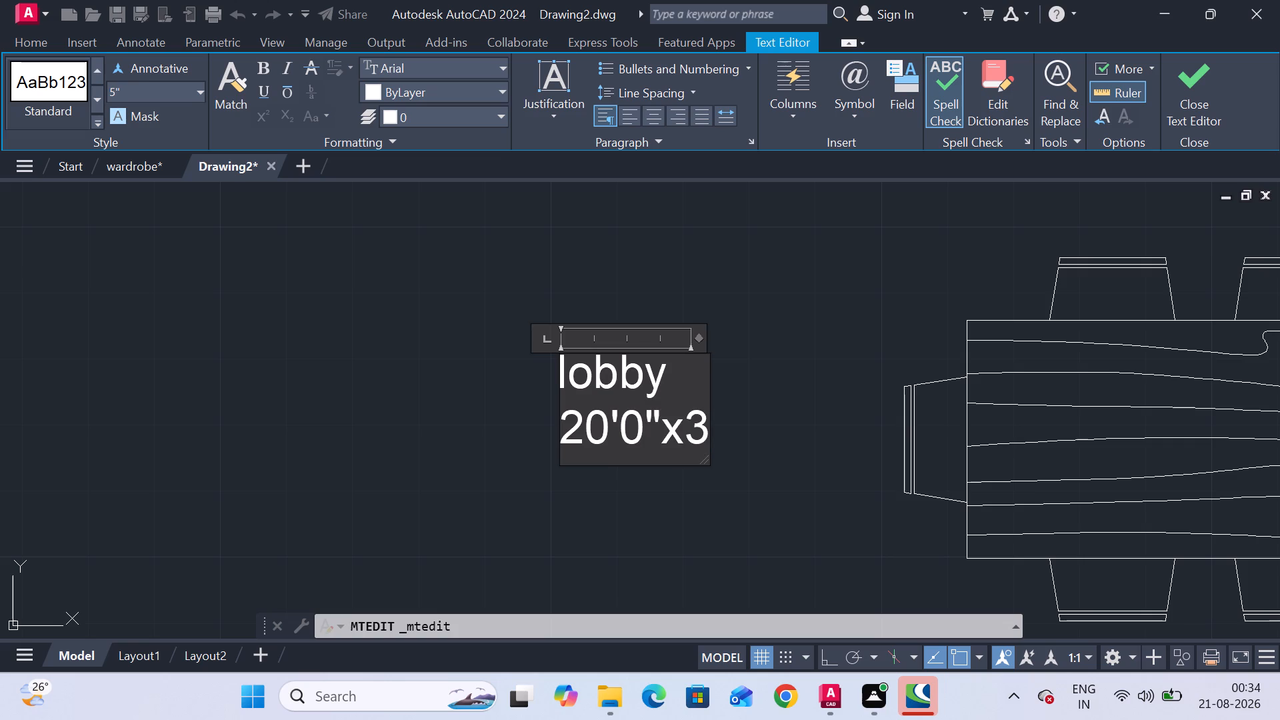
{"action": "key", "text": "apostrophe"}
{"action": "key", "text": "0"}
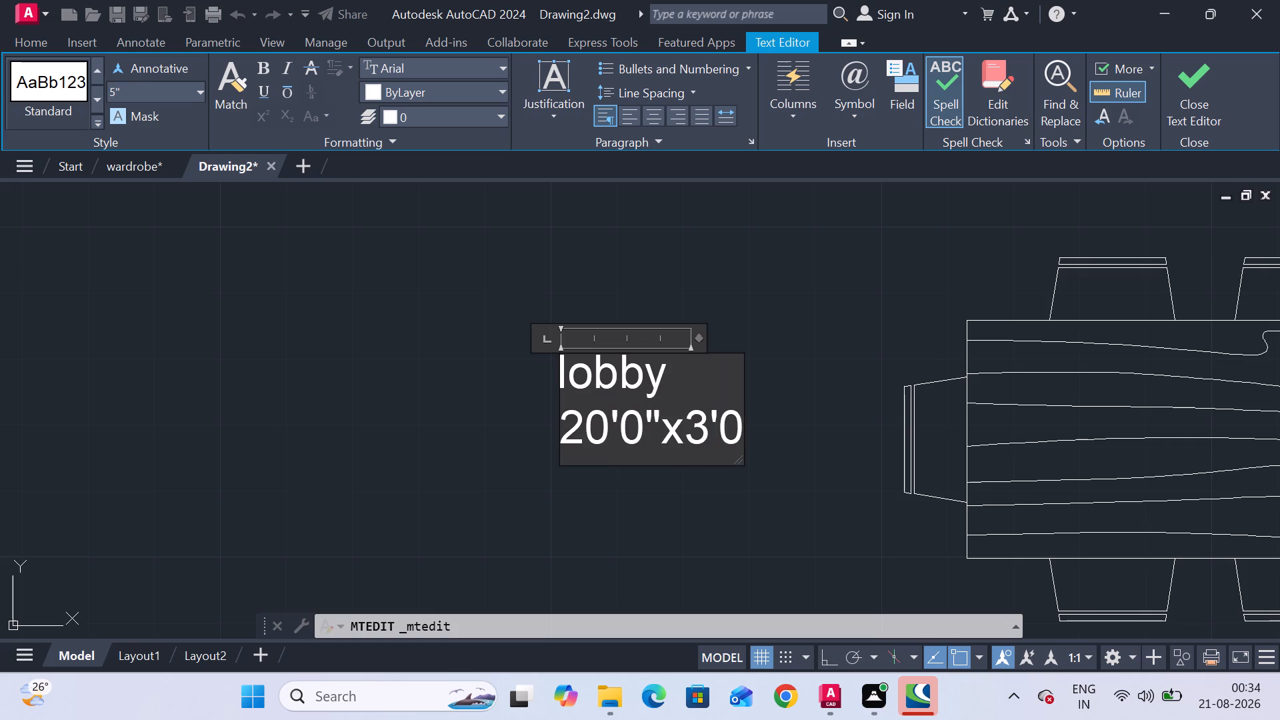
{"action": "key", "text": "shift+quotedbl"}
{"action": "key", "text": "Escape"}
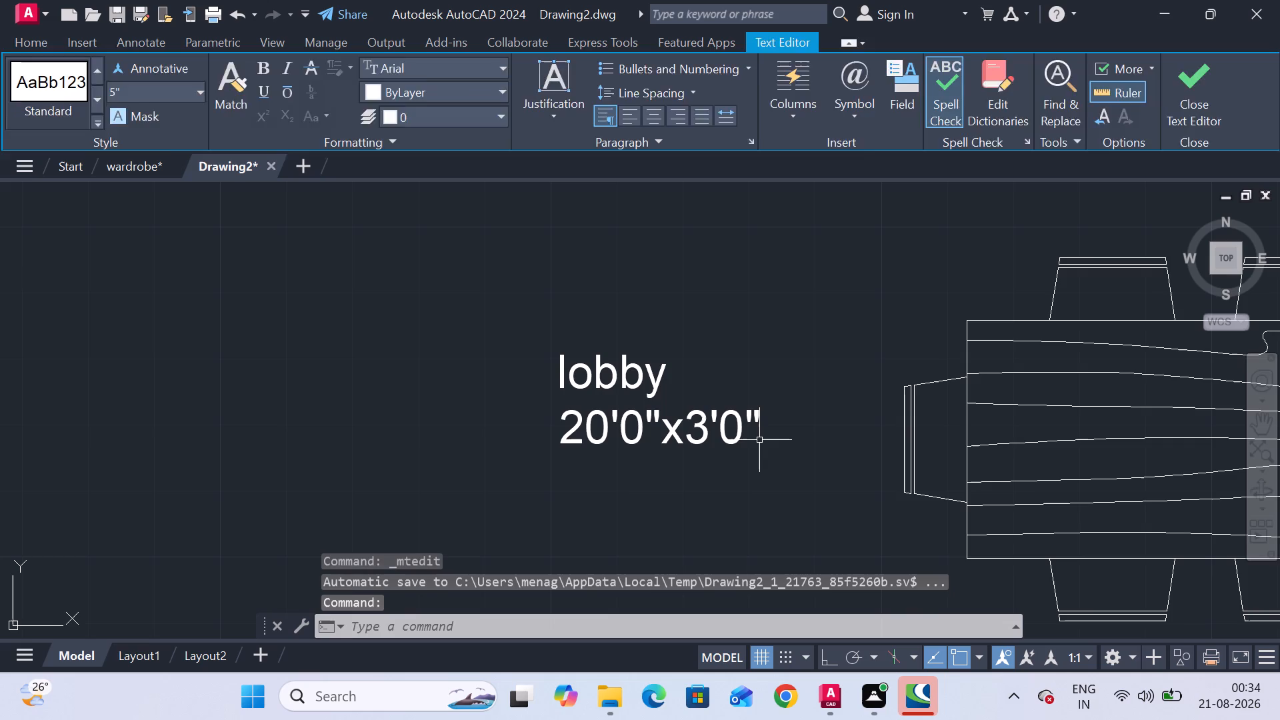
{"action": "scroll", "coordinate": [630, 406], "scroll_direction": "down", "scroll_amount": 4}
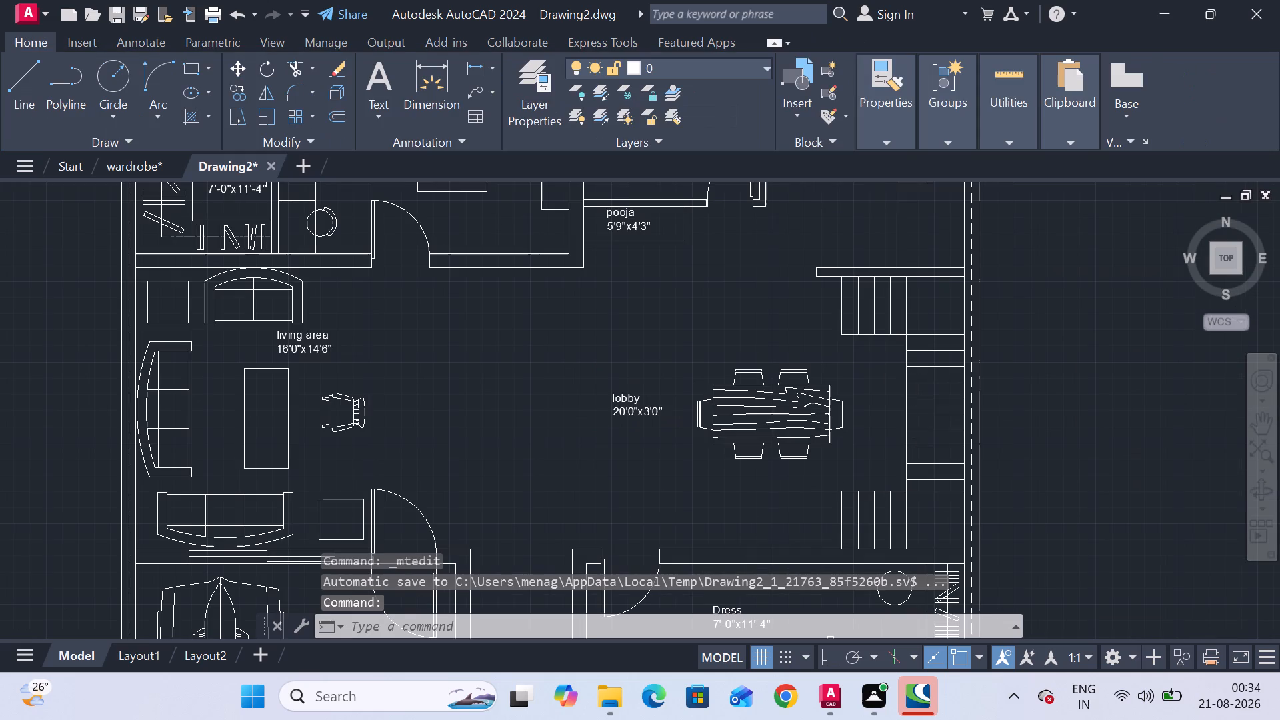
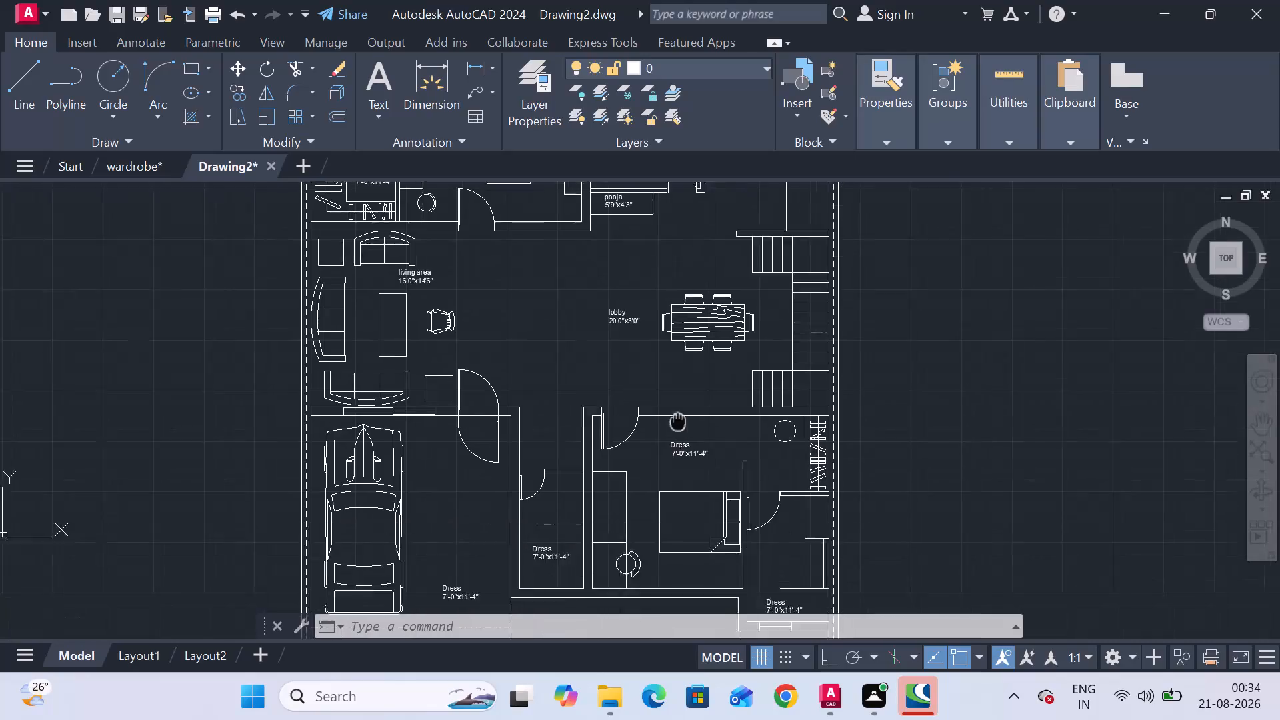
Replace the Dress label and its dimensions beside the upper car with the text "car parking".
{"action": "scroll", "coordinate": [779, 439], "scroll_direction": "up", "scroll_amount": 2}
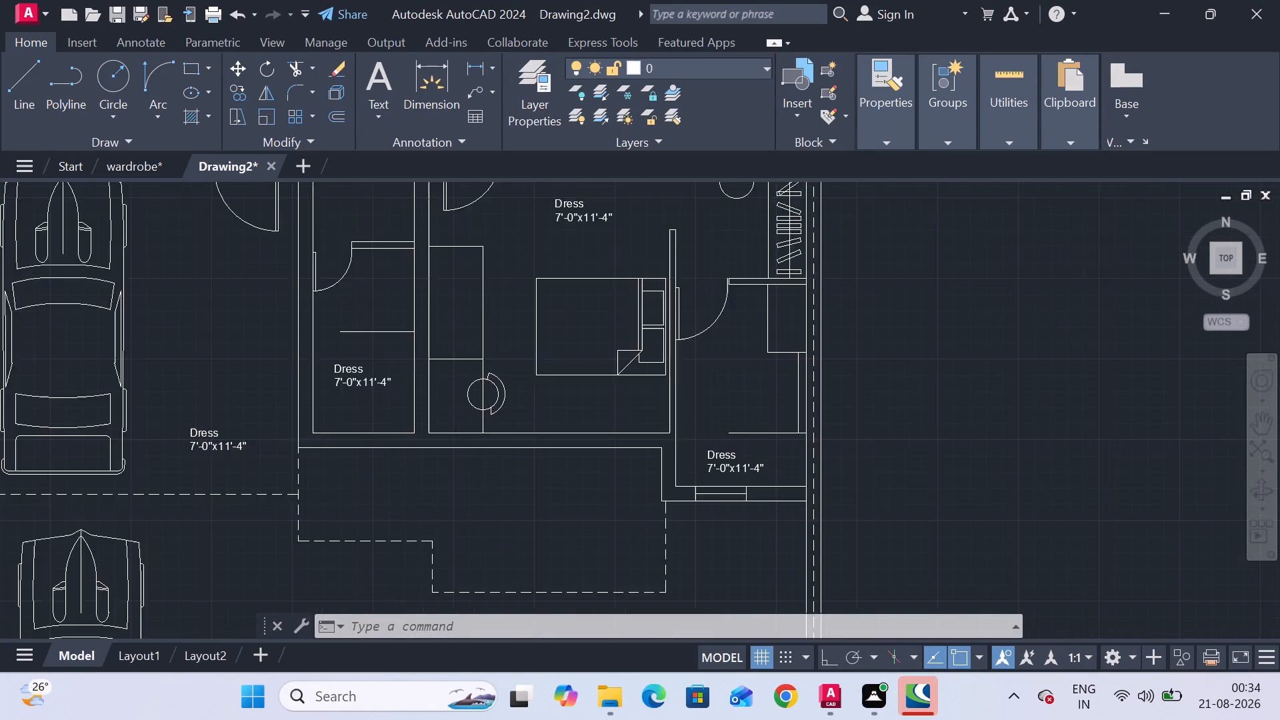
{"action": "scroll", "coordinate": [779, 449], "scroll_direction": "down", "scroll_amount": 2}
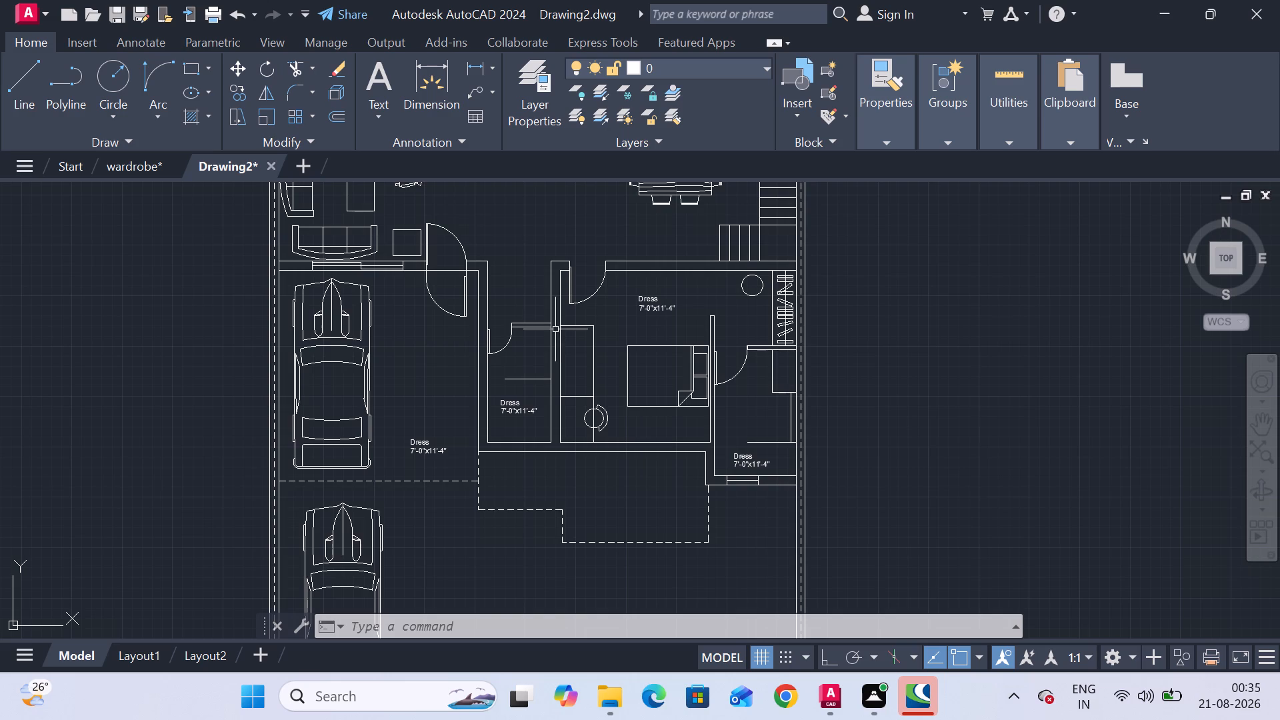
{"action": "double_click", "coordinate": [420, 453]}
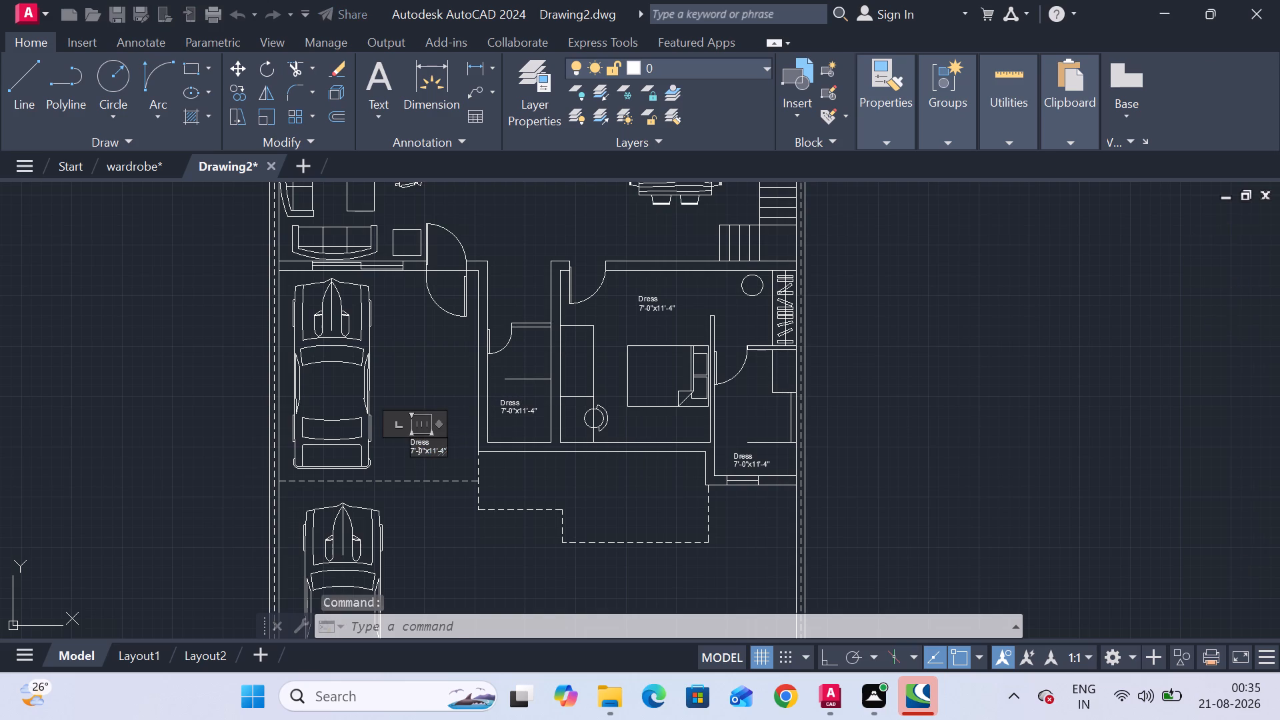
{"action": "scroll", "coordinate": [419, 453], "scroll_direction": "up", "scroll_amount": 4}
{"action": "left_click", "coordinate": [578, 455]}
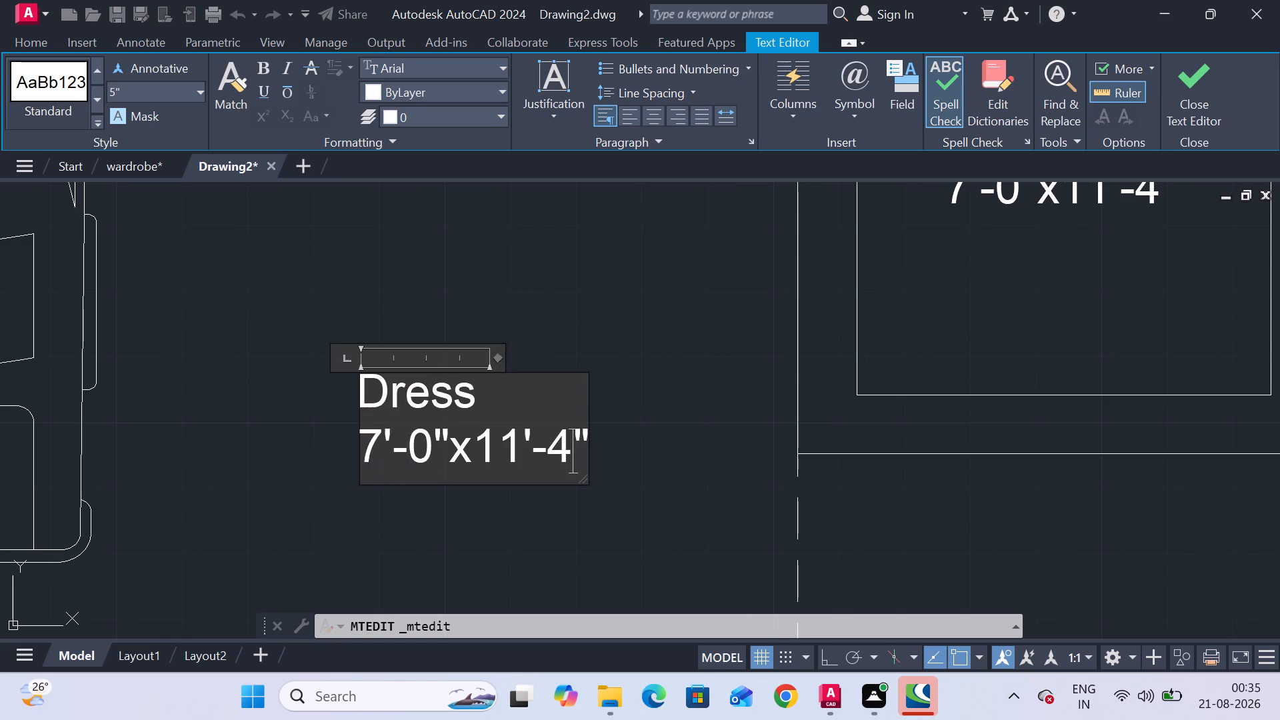
{"action": "key", "text": "Right"}
{"action": "key", "text": "BackSpace"}
{"action": "key", "text": "BackSpace"}
{"action": "key", "text": "BackSpace"}
{"action": "key", "text": "BackSpace"}
{"action": "key", "text": "BackSpace"}
{"action": "key", "text": "BackSpace"}
{"action": "key", "text": "BackSpace"}
{"action": "key", "text": "BackSpace"}
{"action": "key", "text": "BackSpace"}
{"action": "key", "text": "BackSpace"}
{"action": "key", "text": "BackSpace"}
{"action": "key", "text": "BackSpace"}
{"action": "key", "text": "BackSpace"}
{"action": "key", "text": "BackSpace"}
{"action": "key", "text": "BackSpace"}
{"action": "key", "text": "BackSpace"}
{"action": "key", "text": "BackSpace"}
{"action": "key", "text": "BackSpace"}
{"action": "key", "text": "BackSpace"}
{"action": "key", "text": "BackSpace"}
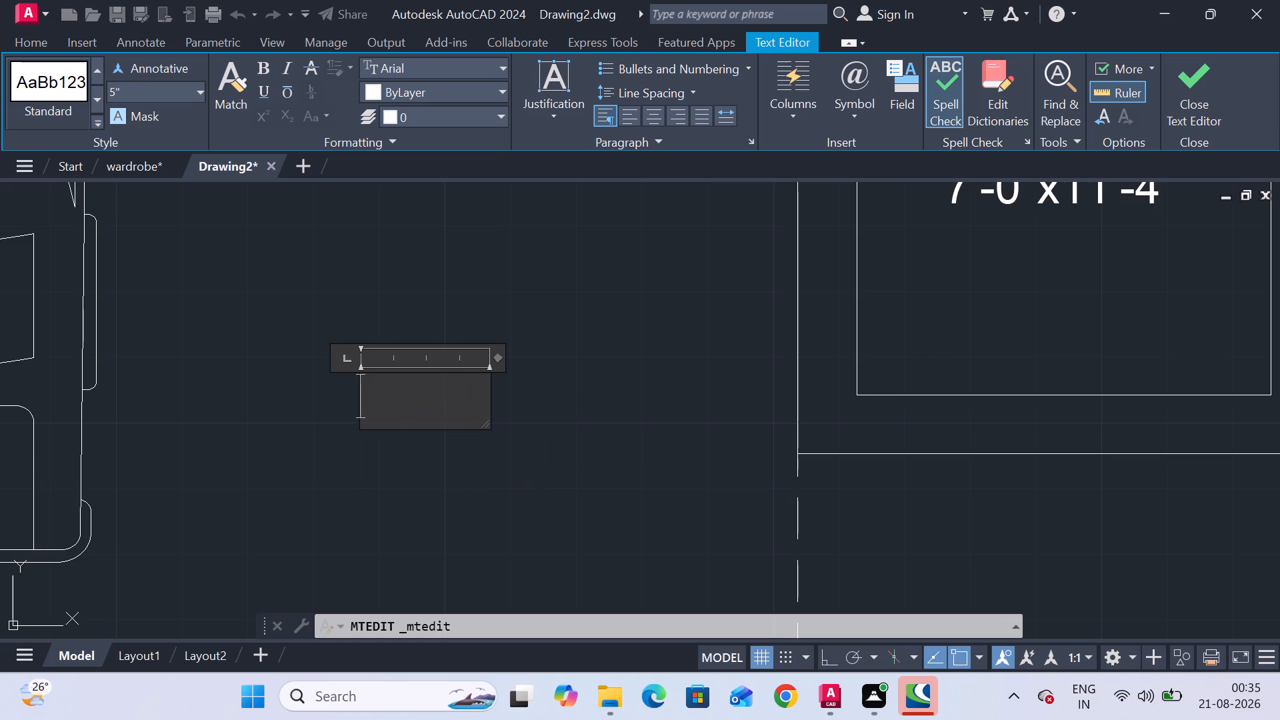
{"action": "type", "text": "car parking"}
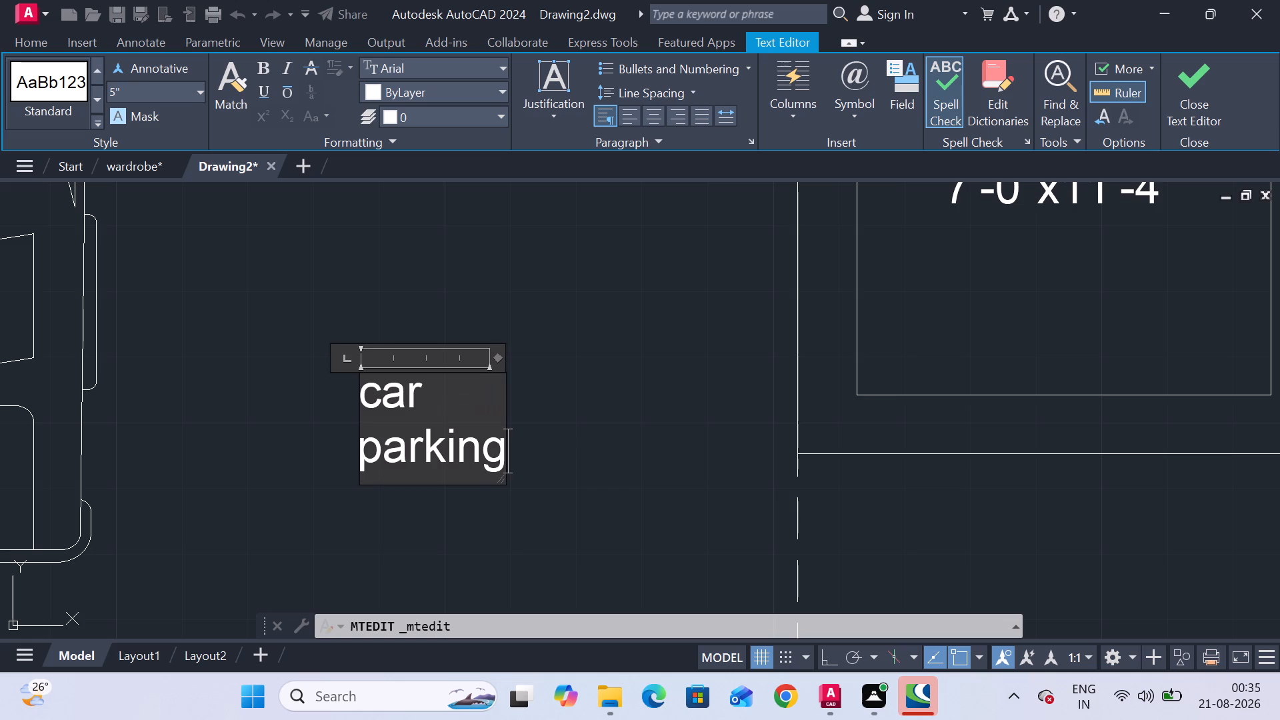
{"action": "key", "text": "Escape"}
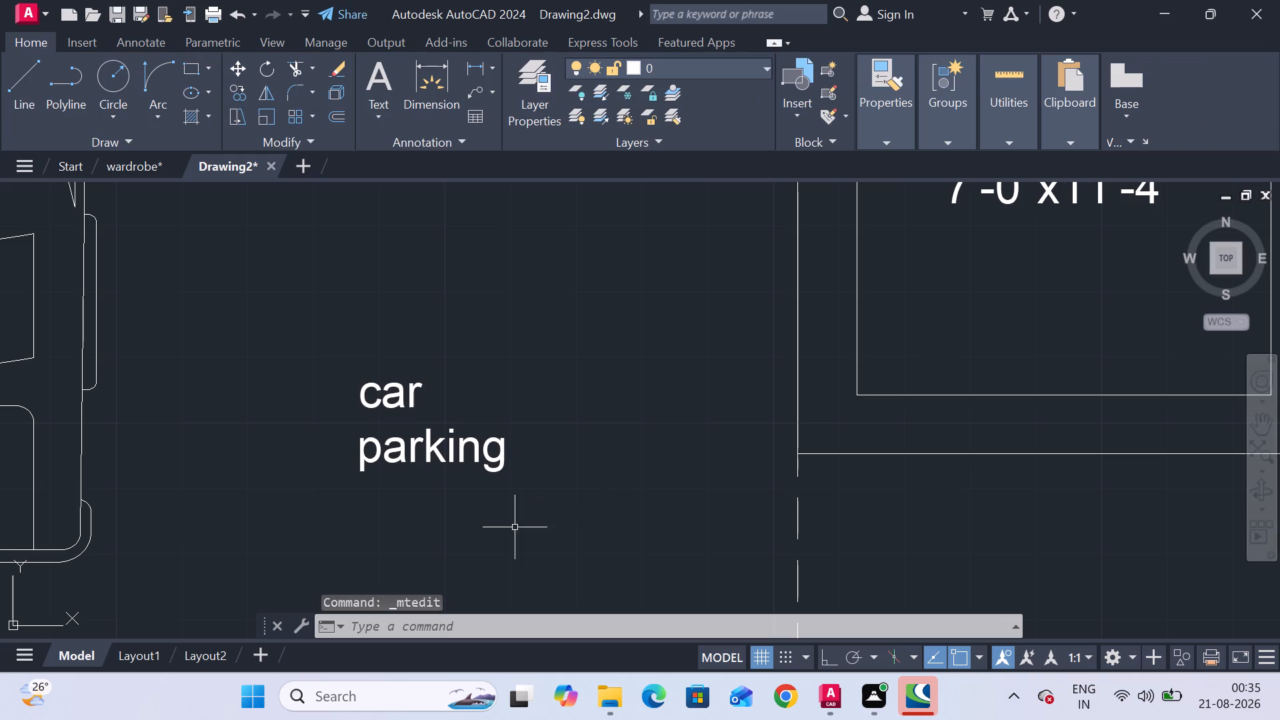
Widen the "car parking" text box so the label fits on a single line.
{"action": "left_click", "coordinate": [439, 458]}
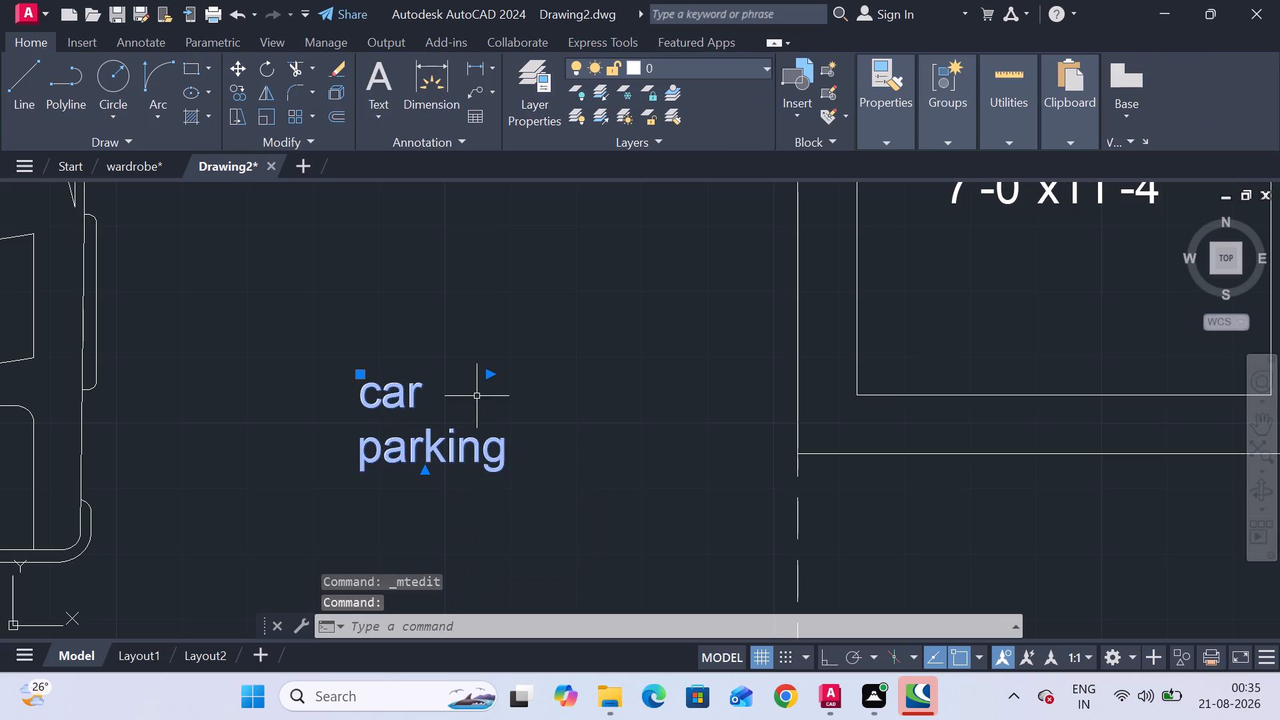
{"action": "left_click", "coordinate": [489, 374]}
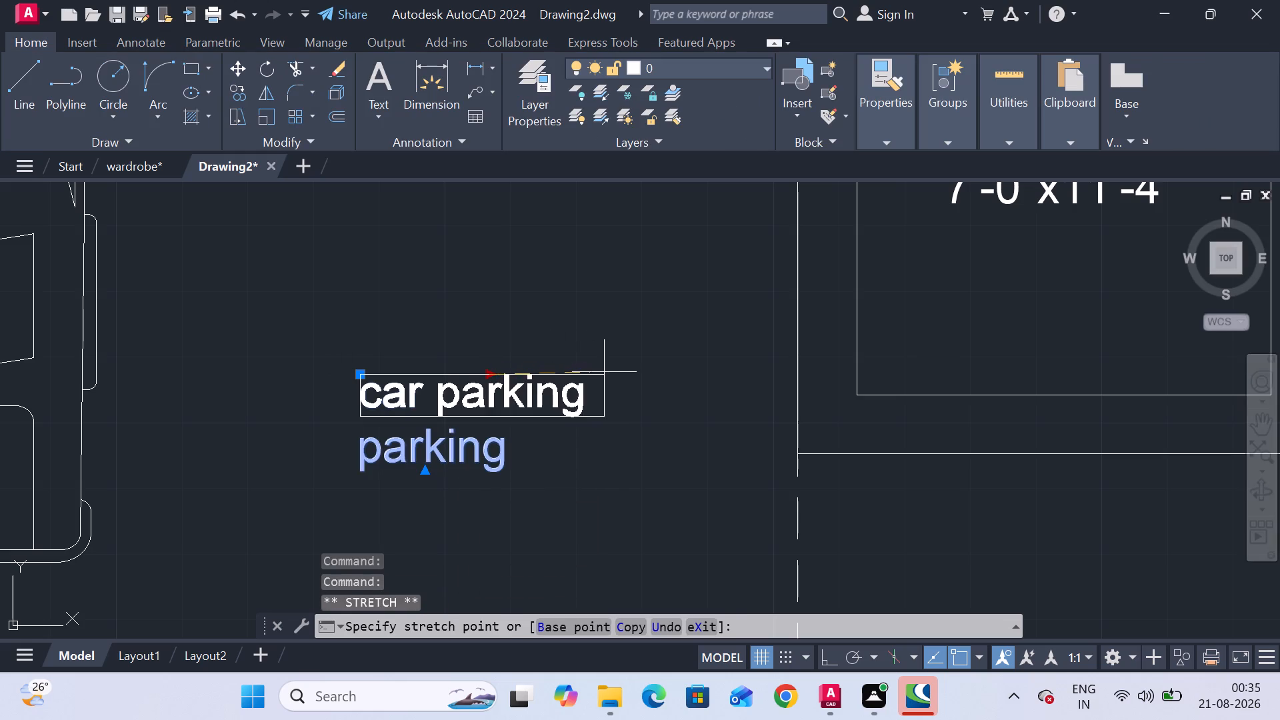
{"action": "left_click", "coordinate": [604, 372]}
{"action": "key", "text": "Escape"}
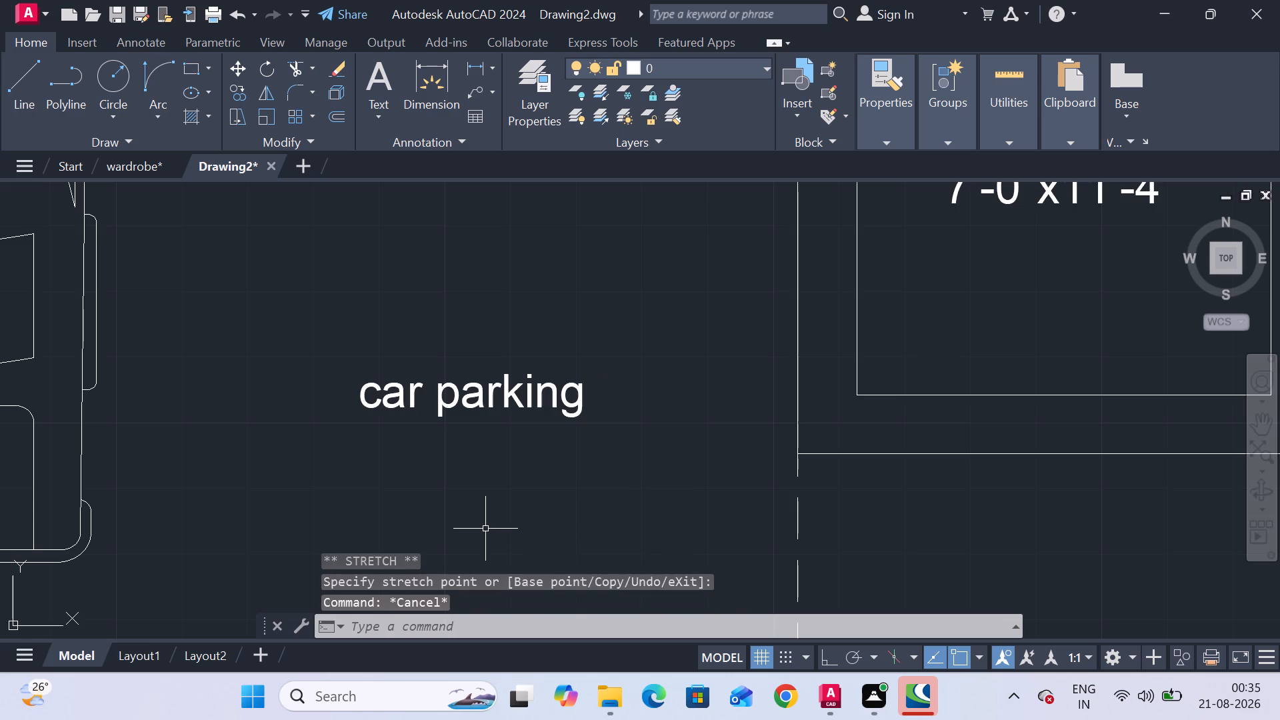
Replace the Dress label in the small room beside the car parking with "toilet" and 6'0"x10'0" on a second line.
{"action": "scroll", "coordinate": [495, 491], "scroll_direction": "down", "scroll_amount": 3}
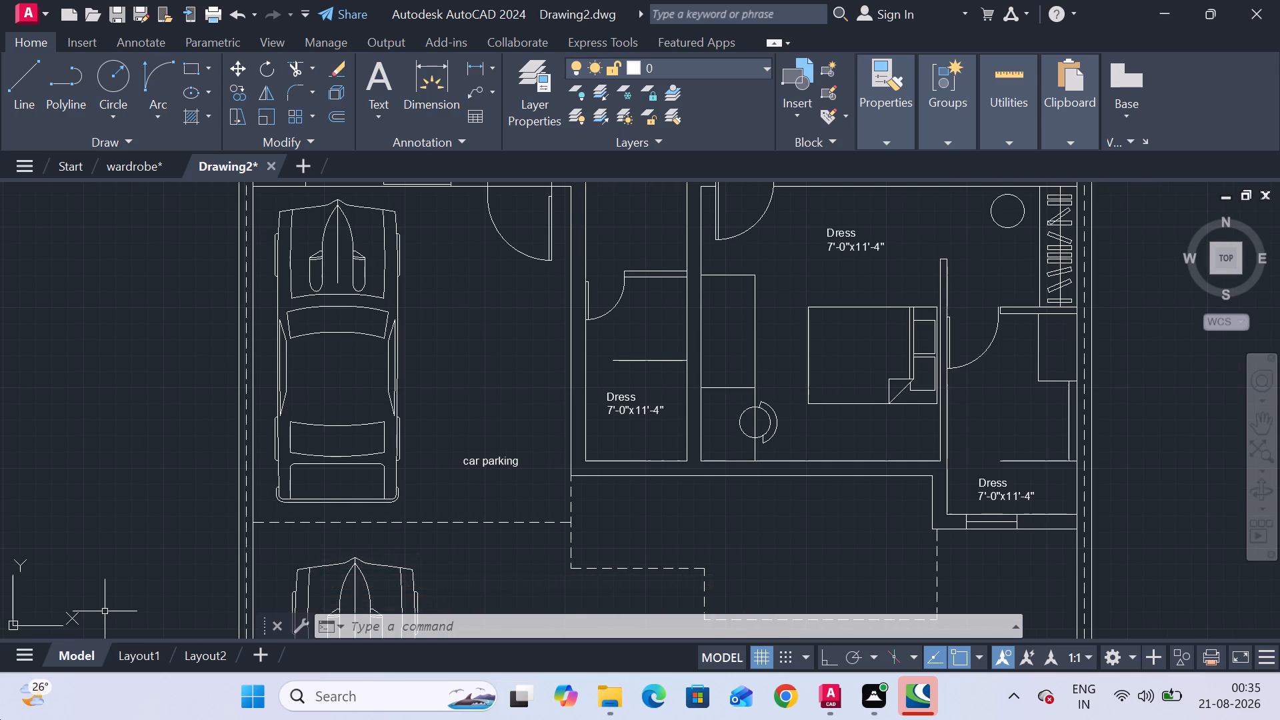
{"action": "scroll", "coordinate": [642, 407], "scroll_direction": "up", "scroll_amount": 4}
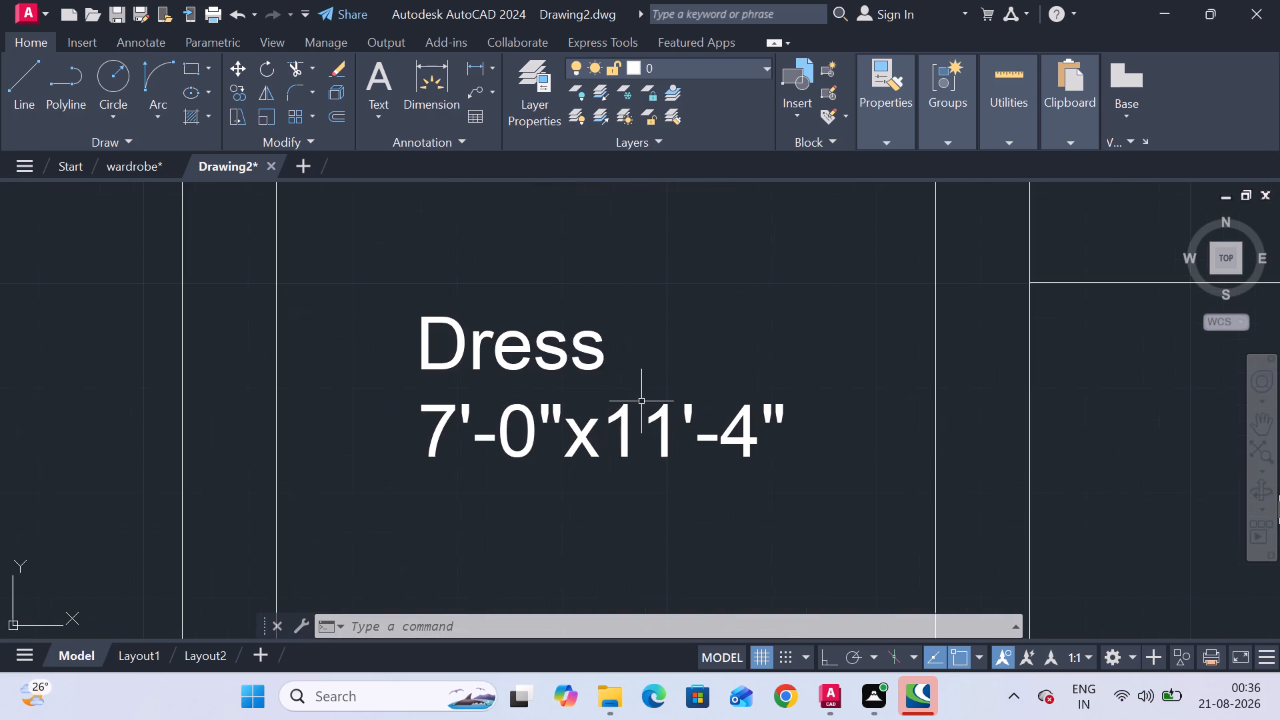
{"action": "double_click", "coordinate": [560, 366]}
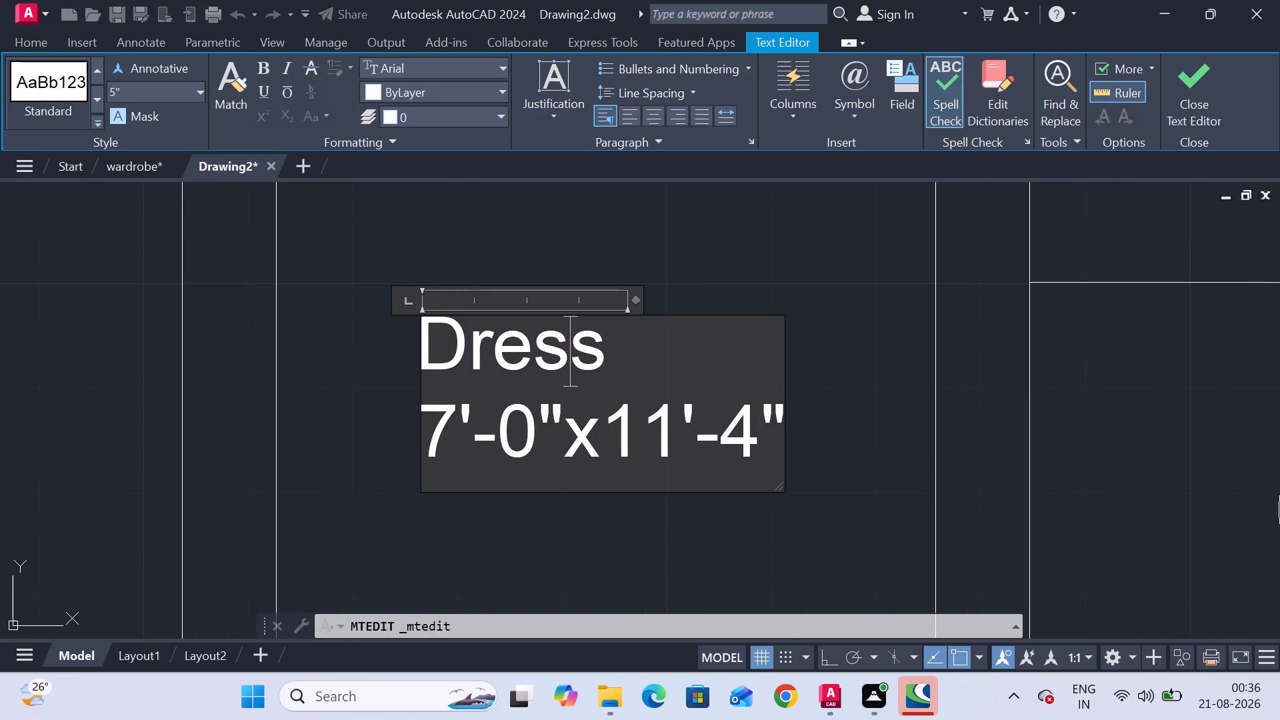
{"action": "left_click", "coordinate": [758, 452]}
{"action": "key", "text": "Right"}
{"action": "key", "text": "BackSpace"}
{"action": "key", "text": "BackSpace"}
{"action": "key", "text": "BackSpace"}
{"action": "key", "text": "BackSpace"}
{"action": "key", "text": "BackSpace"}
{"action": "key", "text": "BackSpace"}
{"action": "key", "text": "BackSpace"}
{"action": "key", "text": "BackSpace"}
{"action": "key", "text": "BackSpace"}
{"action": "key", "text": "BackSpace"}
{"action": "key", "text": "BackSpace"}
{"action": "key", "text": "BackSpace"}
{"action": "key", "text": "BackSpace"}
{"action": "key", "text": "BackSpace"}
{"action": "key", "text": "BackSpace"}
{"action": "key", "text": "BackSpace"}
{"action": "key", "text": "BackSpace"}
{"action": "key", "text": "BackSpace"}
{"action": "key", "text": "BackSpace"}
{"action": "key", "text": "BackSpace"}
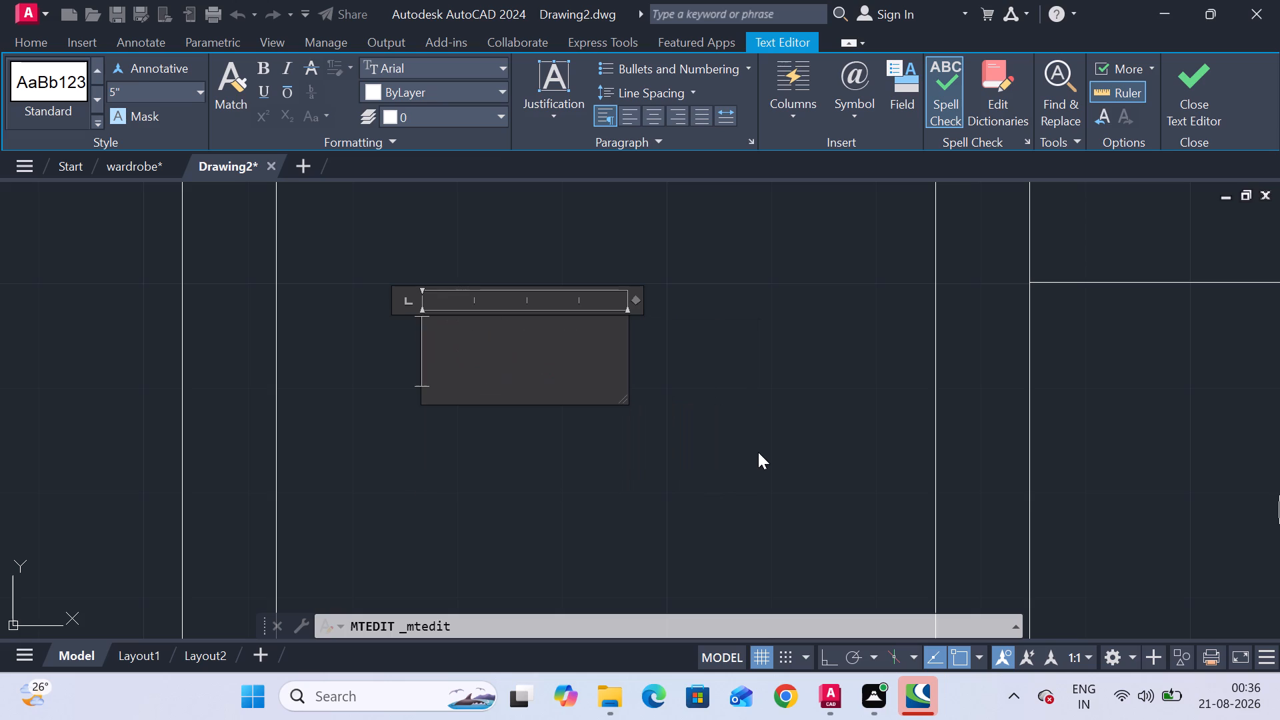
{"action": "type", "text": "to"}
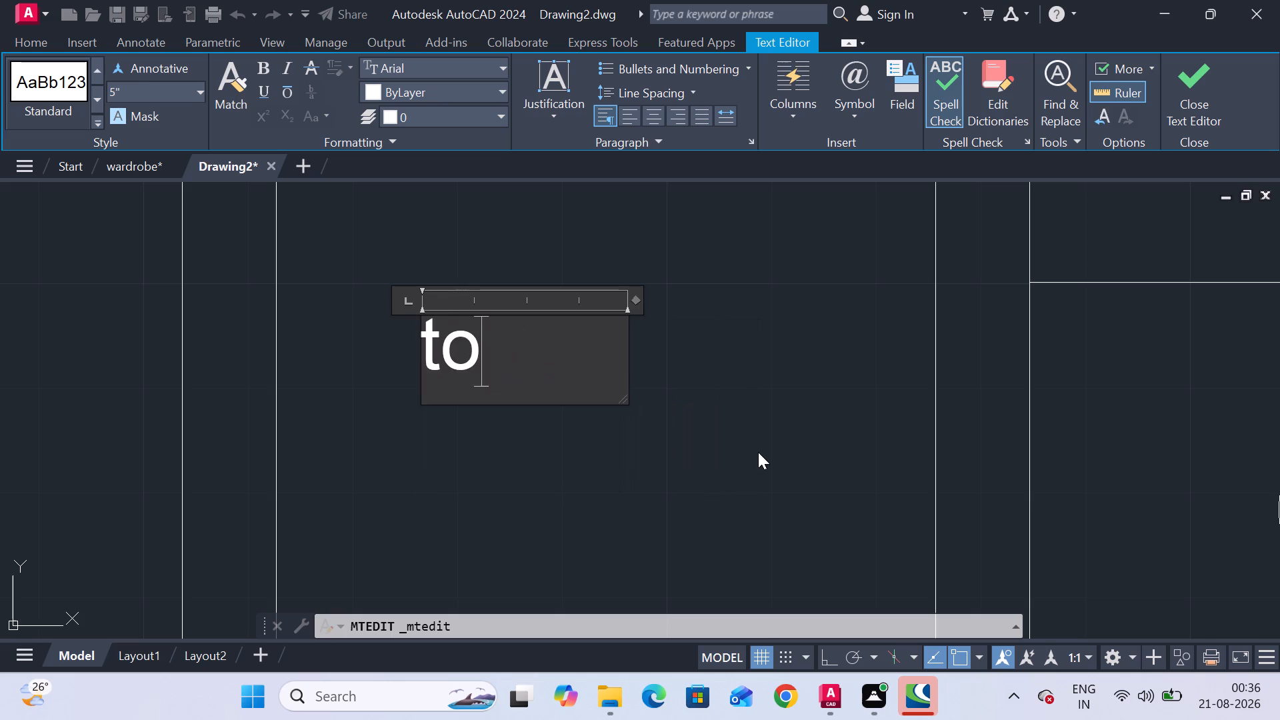
{"action": "type", "text": "ilet"}
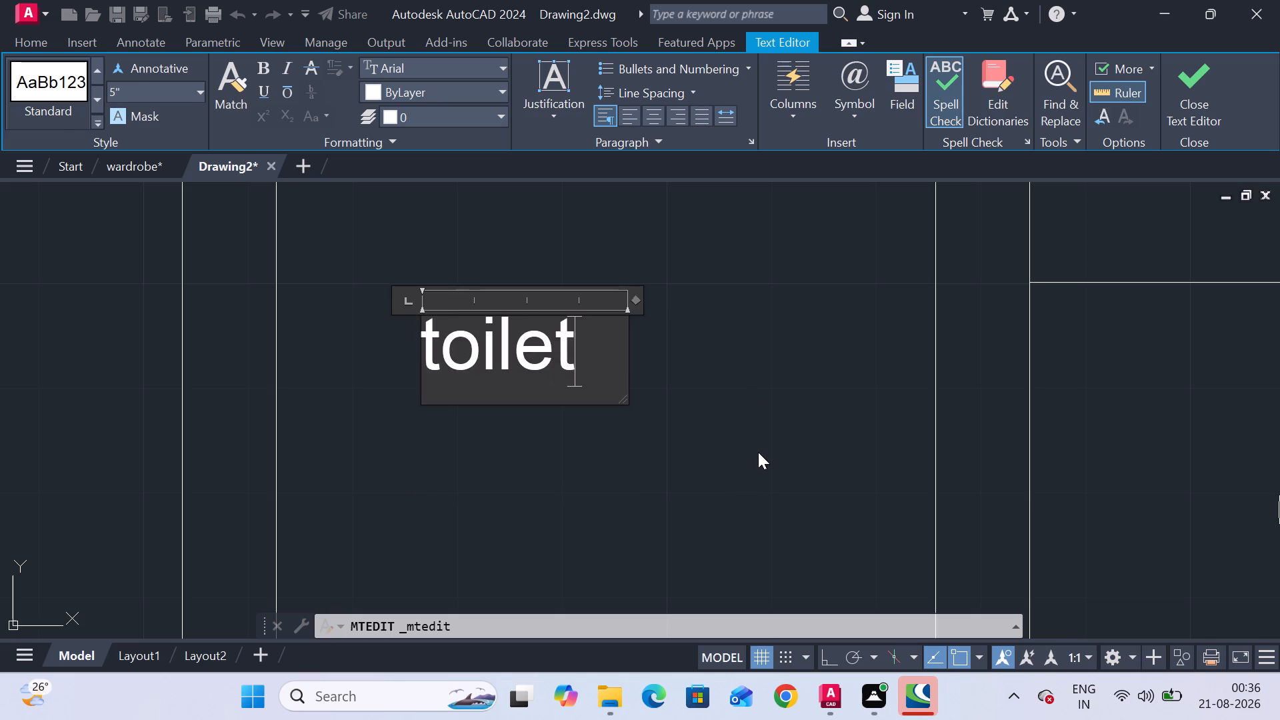
{"action": "key", "text": "Return"}
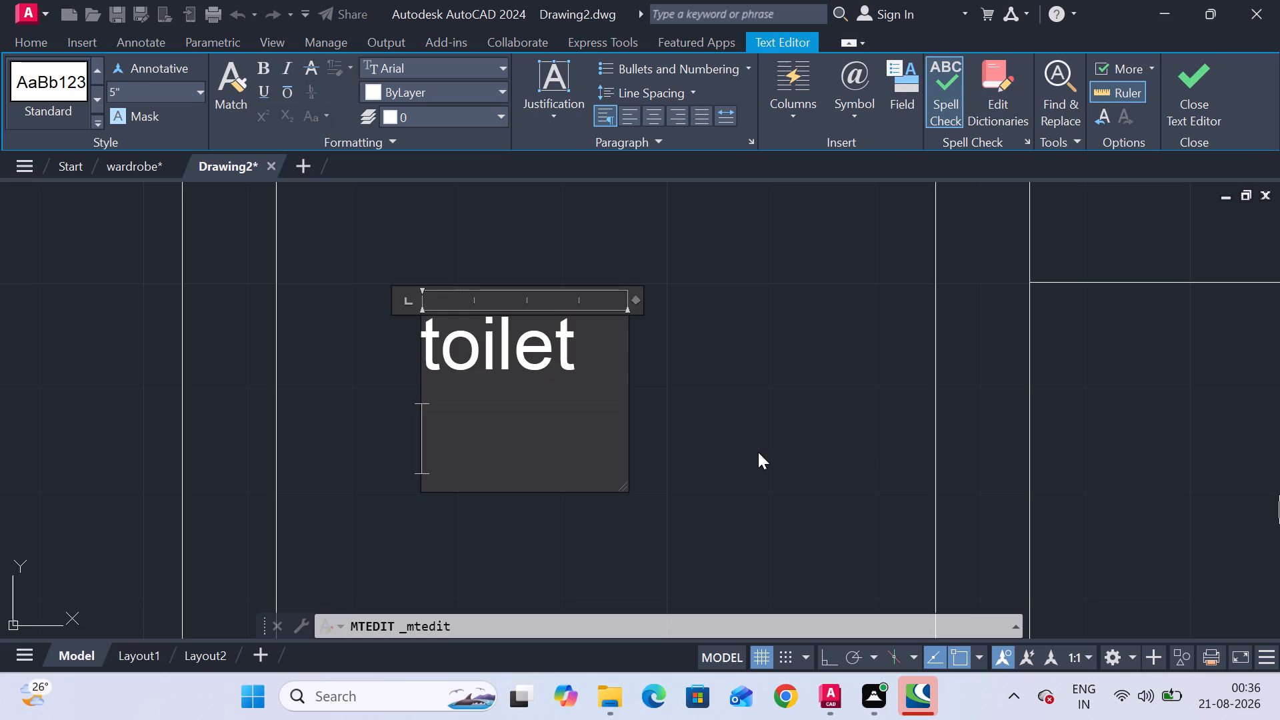
{"action": "key", "text": "6"}
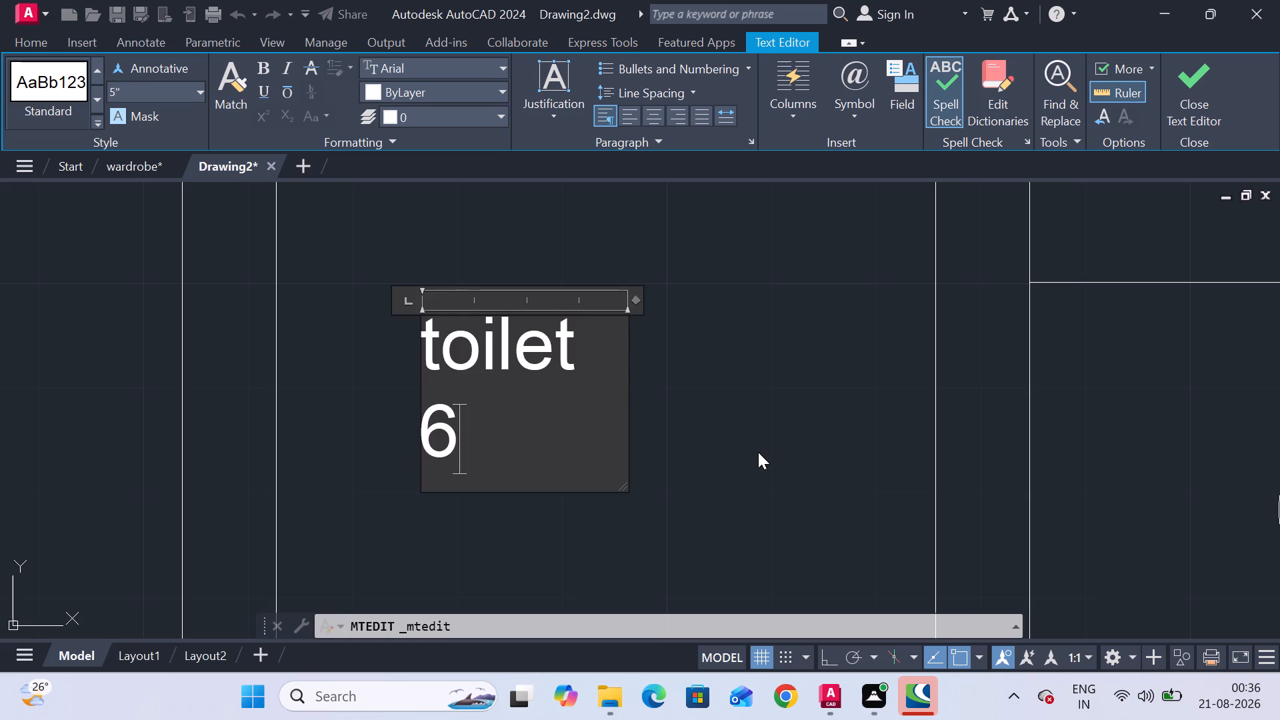
{"action": "key", "text": "apostrophe"}
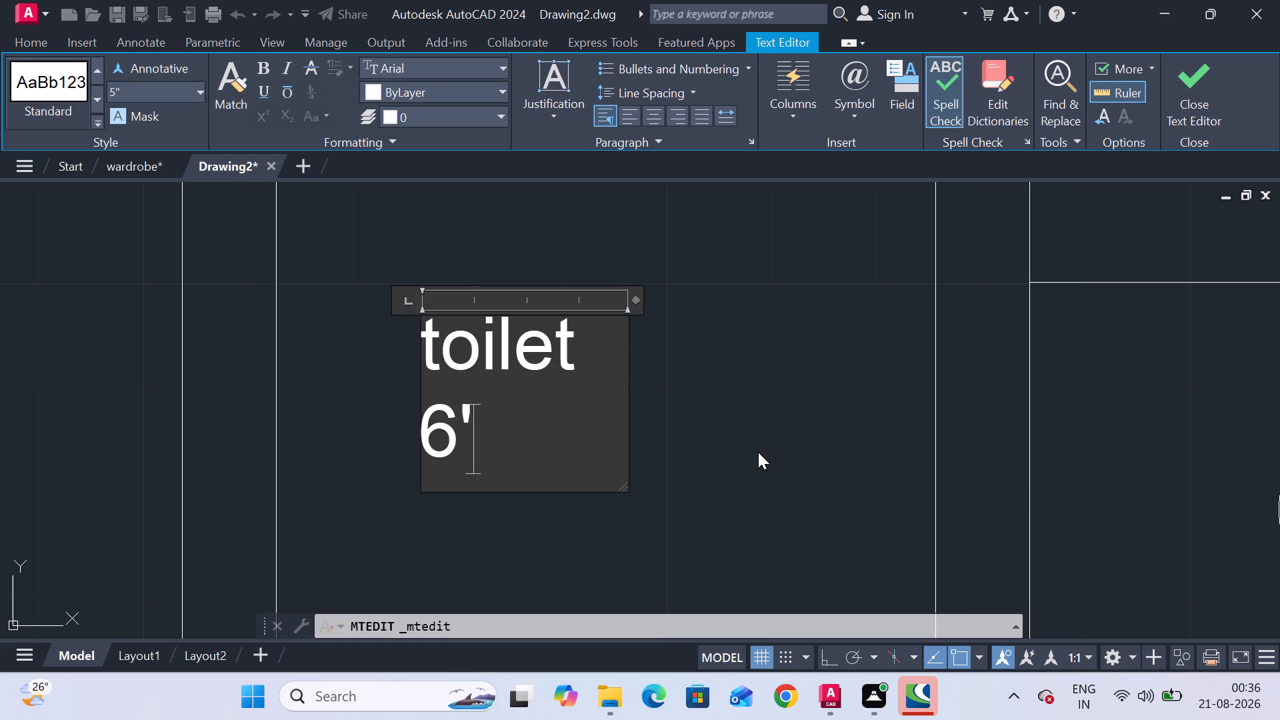
{"action": "key", "text": "0"}
{"action": "key", "text": "shift+quotedbl"}
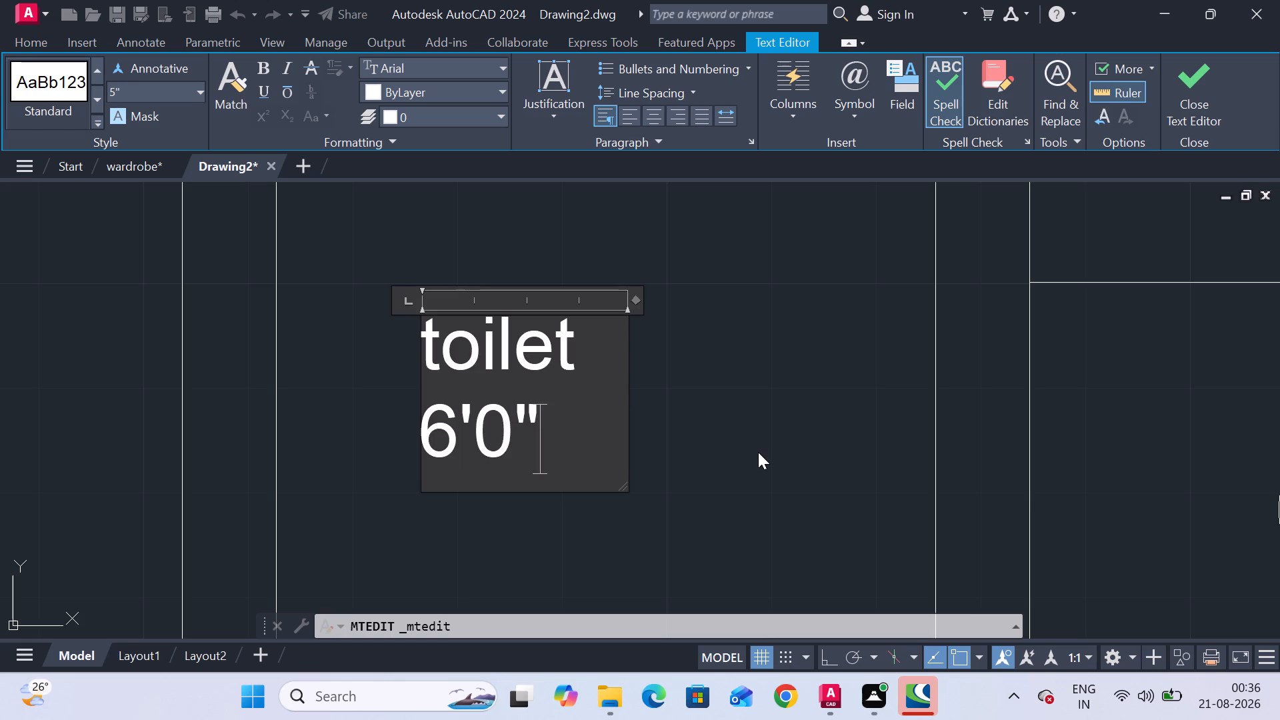
{"action": "key", "text": "x"}
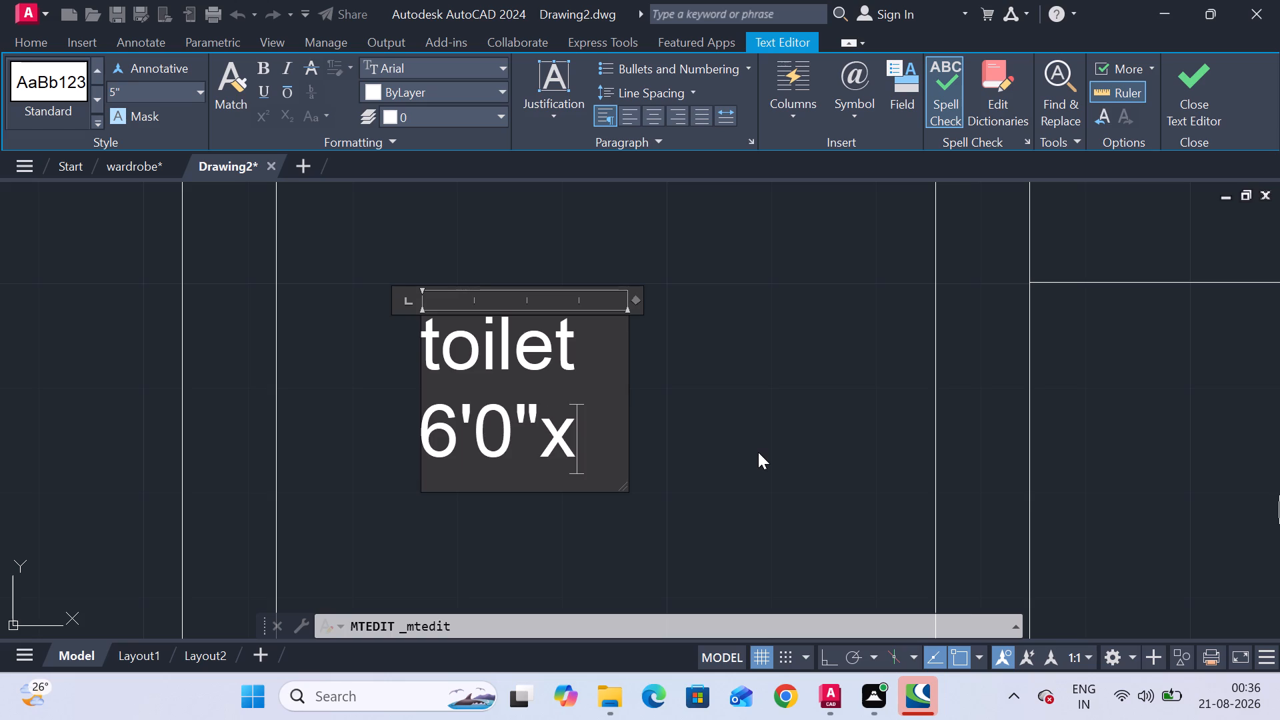
{"action": "type", "text": "10"}
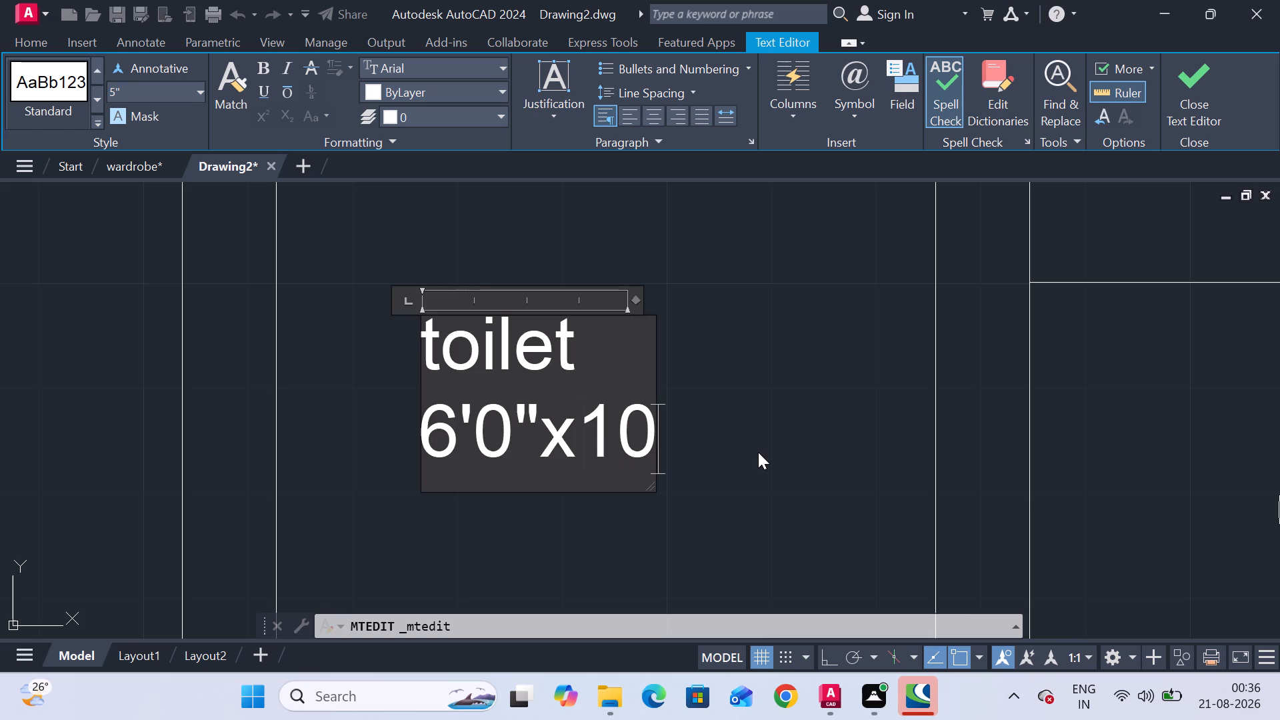
{"action": "key", "text": "apostrophe"}
{"action": "key", "text": "0"}
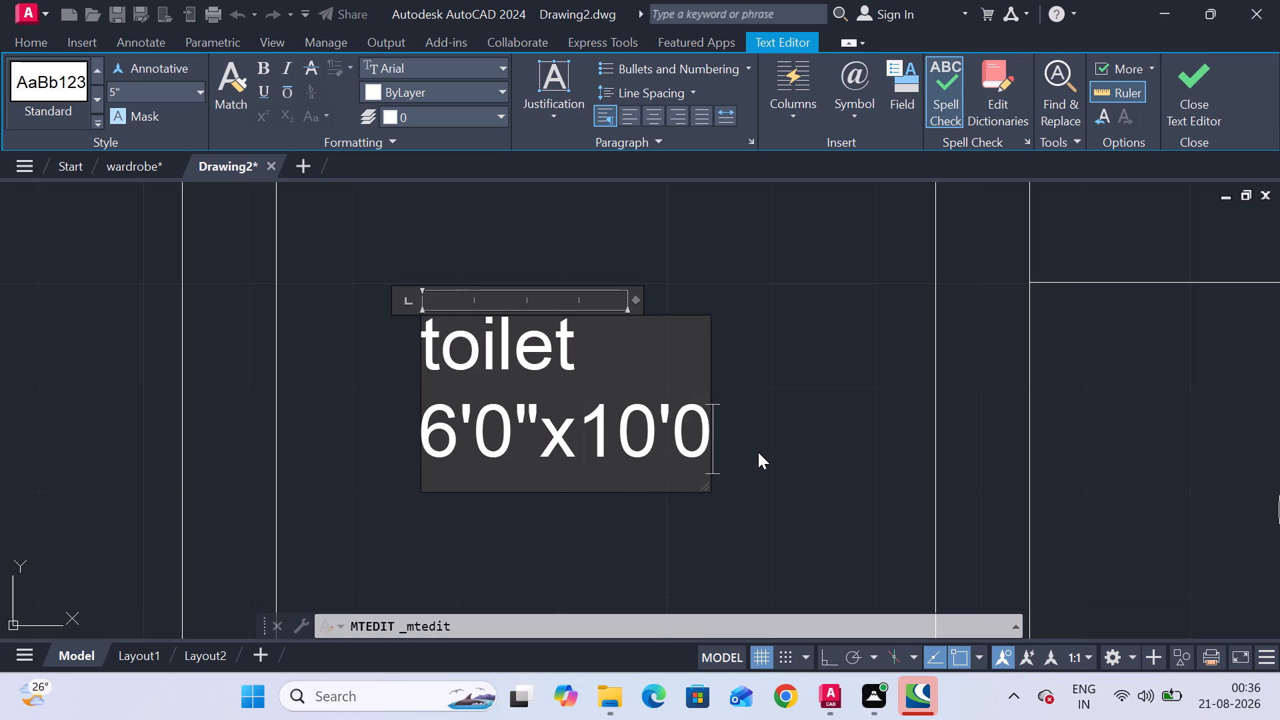
{"action": "key", "text": "shift+quotedbl"}
{"action": "key", "text": "Escape"}
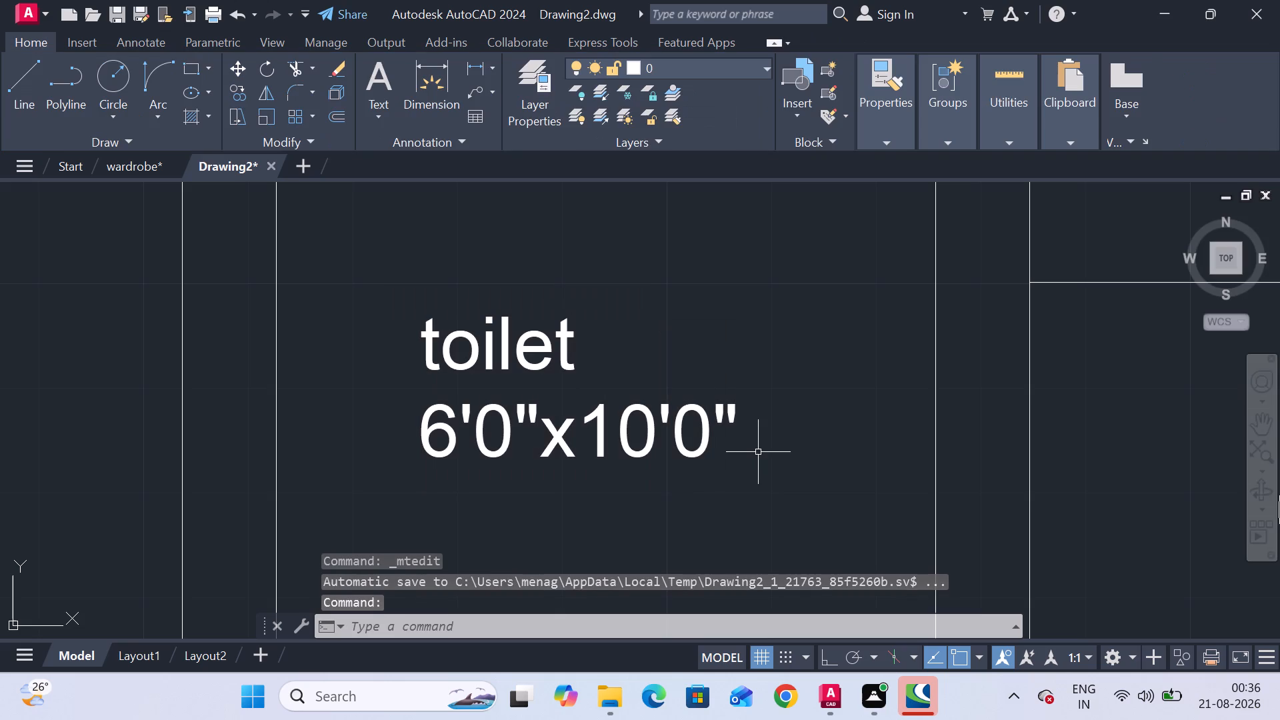
Replace the Dress label in the room with the bed with "bedroom" and 12'9"x15'0" on a second line.
{"action": "scroll", "coordinate": [808, 394], "scroll_direction": "down", "scroll_amount": 4}
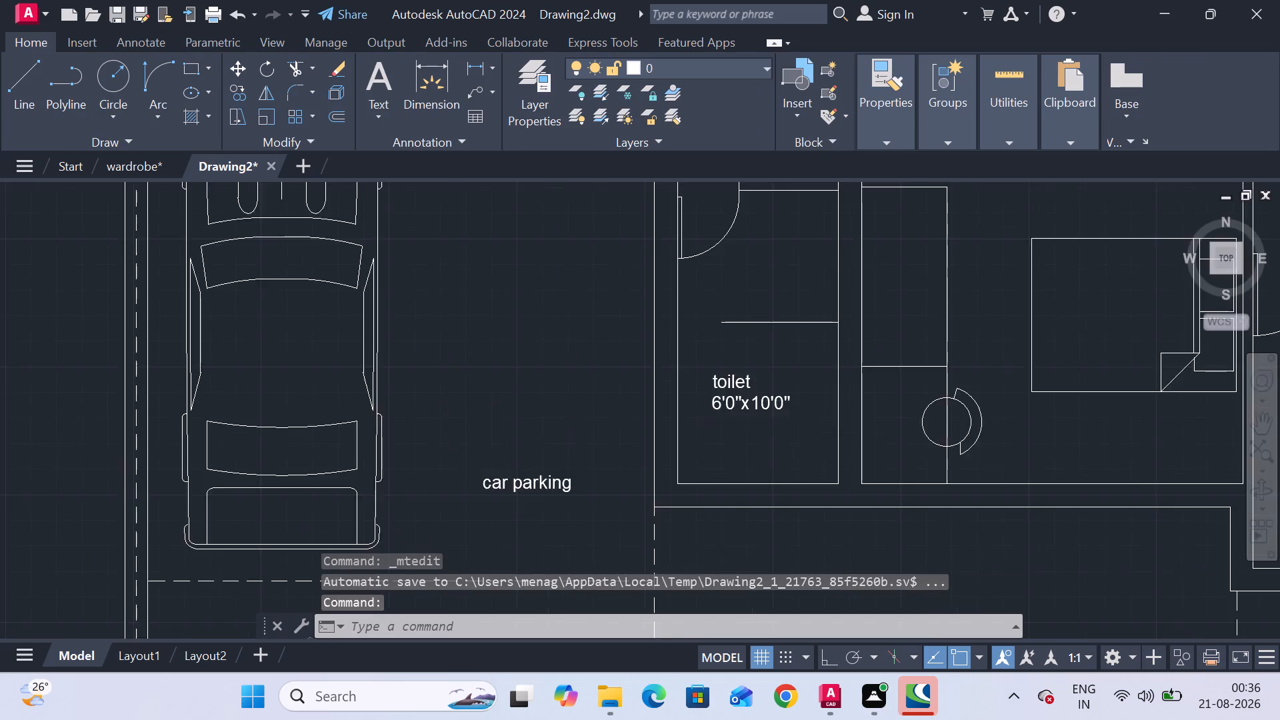
{"action": "middle_click_drag", "start_coordinate": [796, 397], "coordinate": [559, 493]}
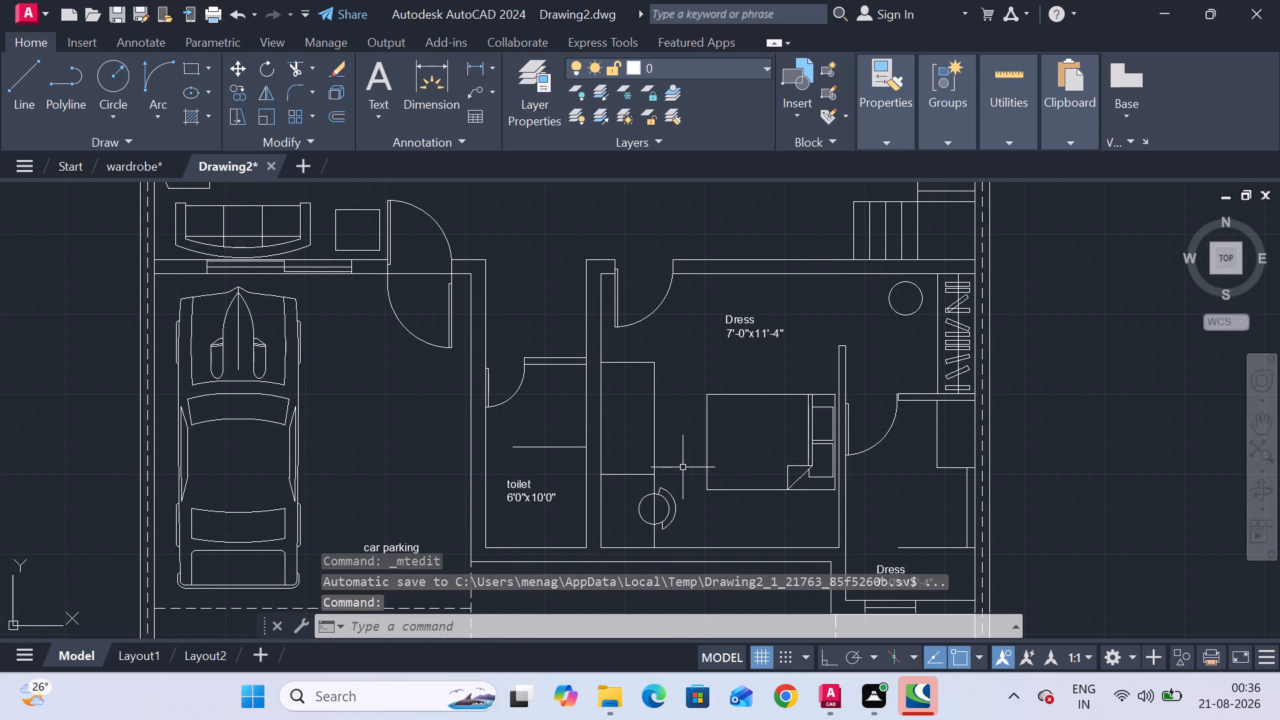
{"action": "middle_click_drag", "start_coordinate": [683, 467], "coordinate": [649, 419]}
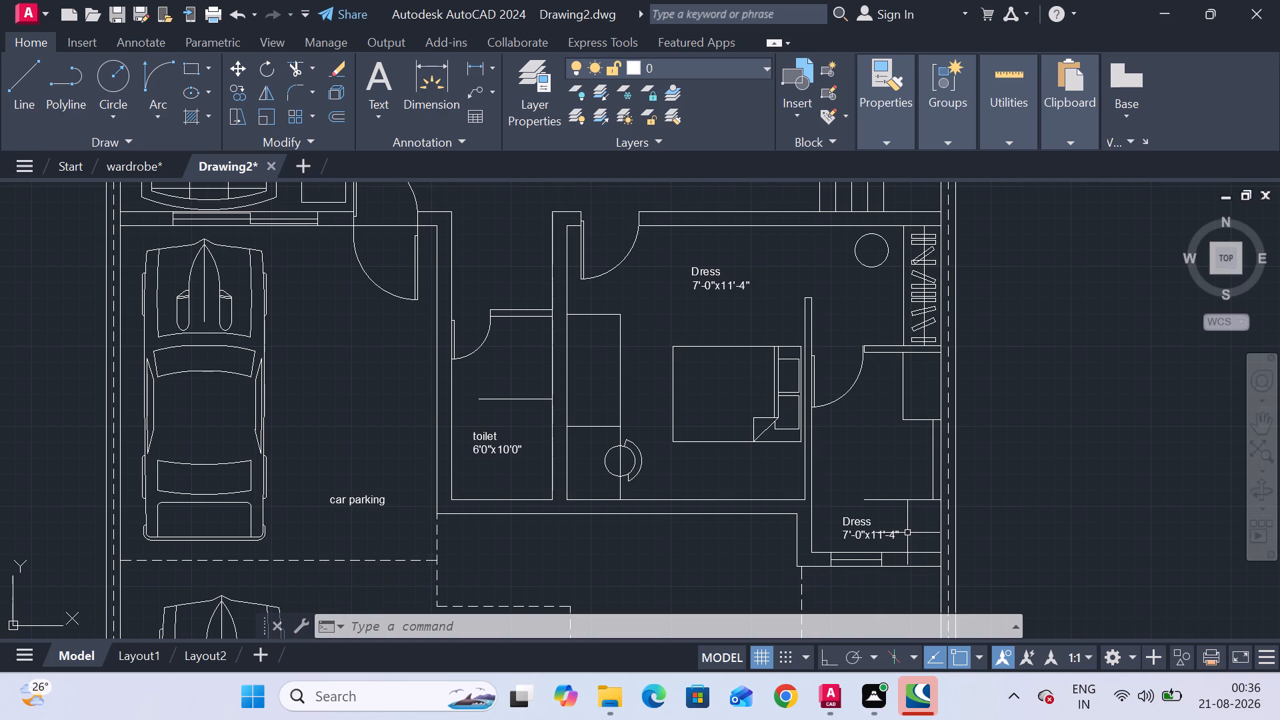
{"action": "scroll", "coordinate": [731, 279], "scroll_direction": "up", "scroll_amount": 4}
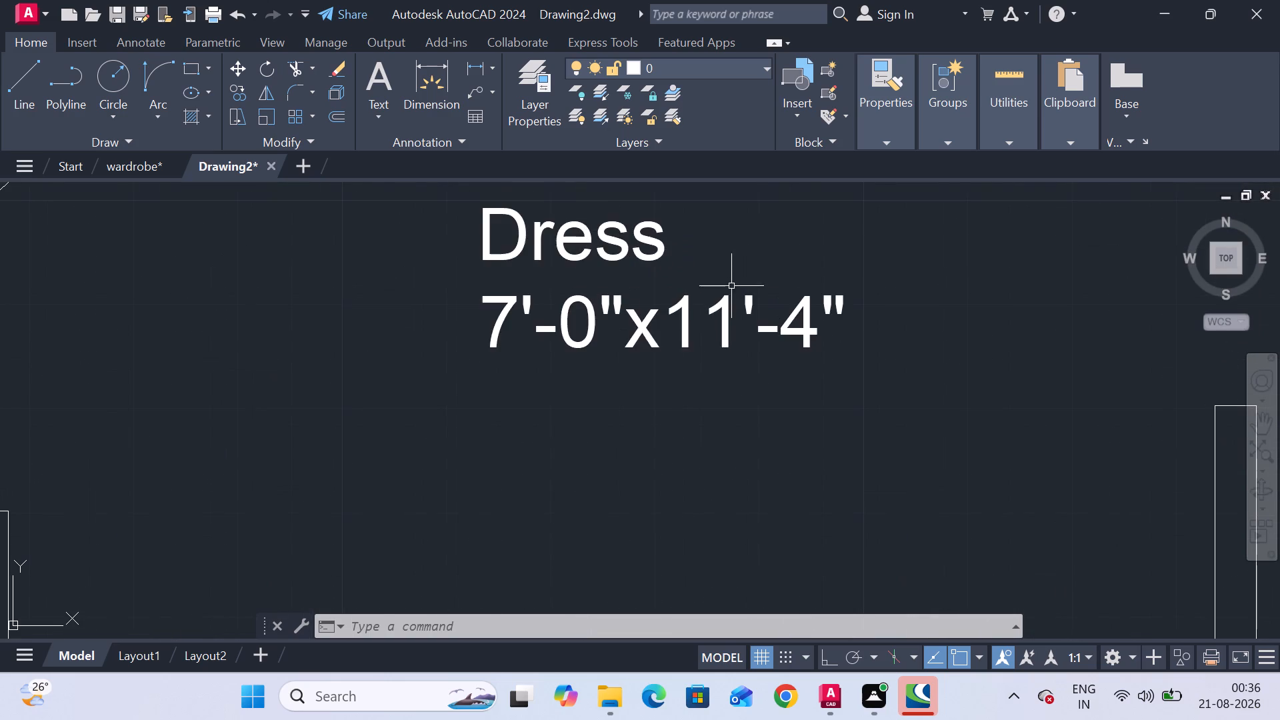
{"action": "double_click", "coordinate": [721, 315]}
{"action": "left_click", "coordinate": [819, 333]}
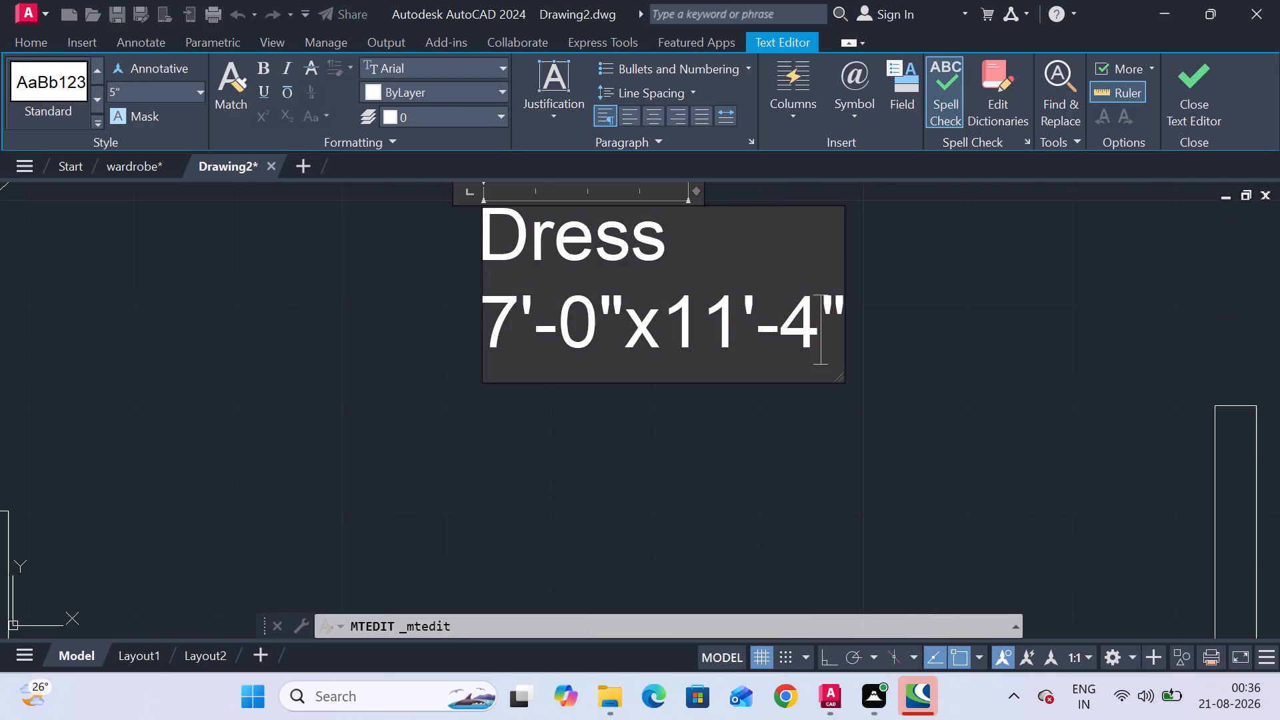
{"action": "key", "text": "Right"}
{"action": "key", "text": "BackSpace"}
{"action": "key", "text": "BackSpace"}
{"action": "key", "text": "BackSpace"}
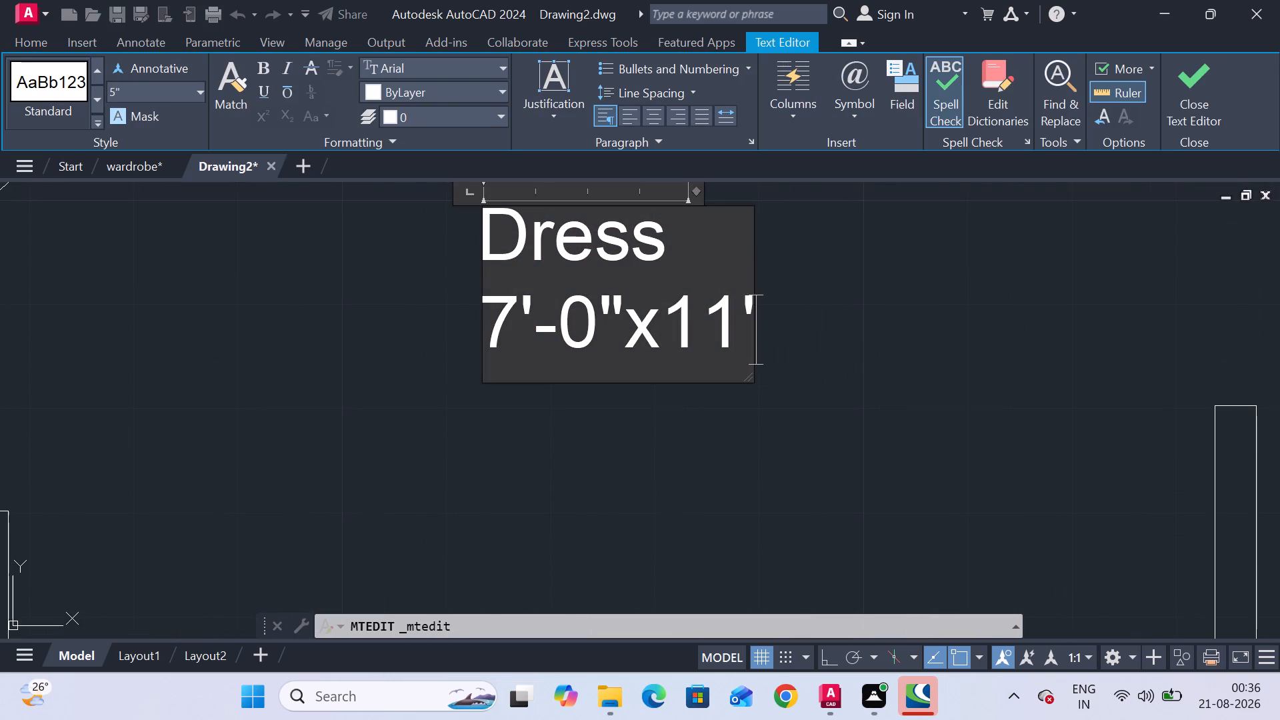
{"action": "key", "text": "BackSpace"}
{"action": "key", "text": "BackSpace"}
{"action": "key", "text": "BackSpace"}
{"action": "key", "text": "BackSpace"}
{"action": "key", "text": "BackSpace"}
{"action": "key", "text": "BackSpace"}
{"action": "key", "text": "BackSpace"}
{"action": "key", "text": "BackSpace"}
{"action": "key", "text": "BackSpace"}
{"action": "key", "text": "BackSpace"}
{"action": "key", "text": "BackSpace"}
{"action": "key", "text": "BackSpace"}
{"action": "key", "text": "BackSpace"}
{"action": "key", "text": "BackSpace"}
{"action": "key", "text": "BackSpace"}
{"action": "key", "text": "BackSpace"}
{"action": "key", "text": "BackSpace"}
{"action": "key", "text": "BackSpace"}
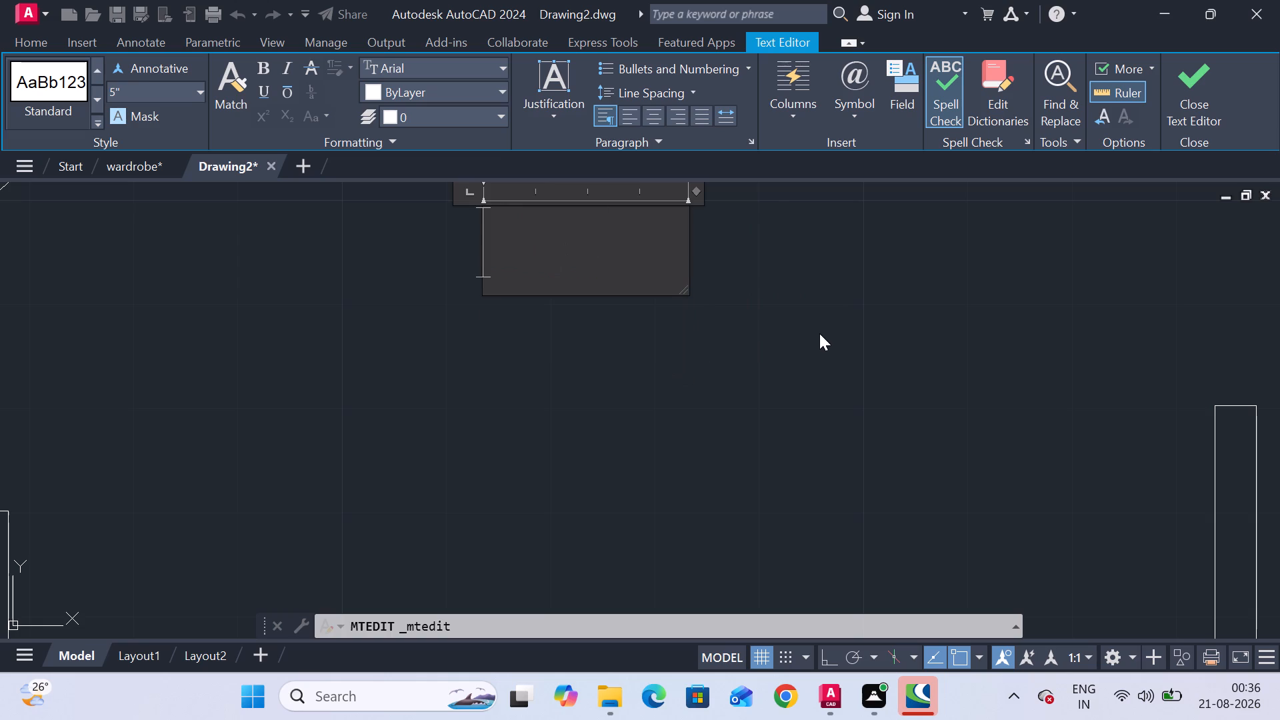
{"action": "type", "text": "bed"}
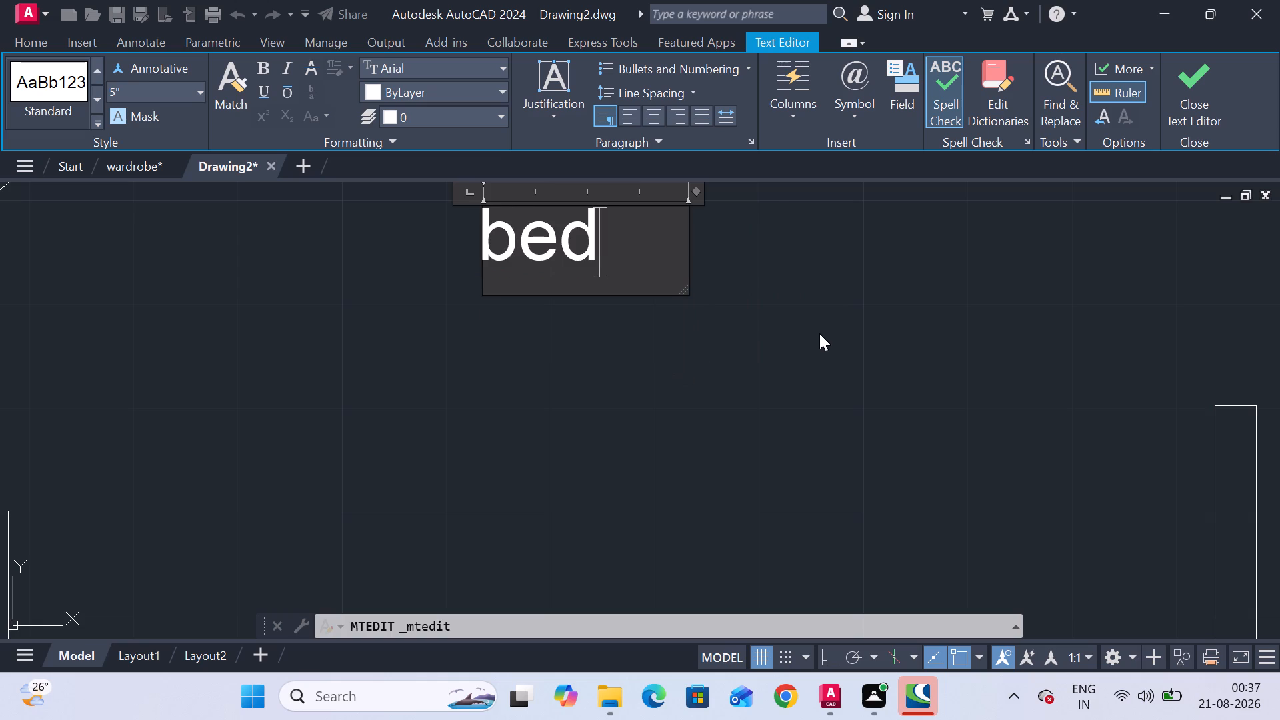
{"action": "type", "text": "room"}
{"action": "key", "text": "Return"}
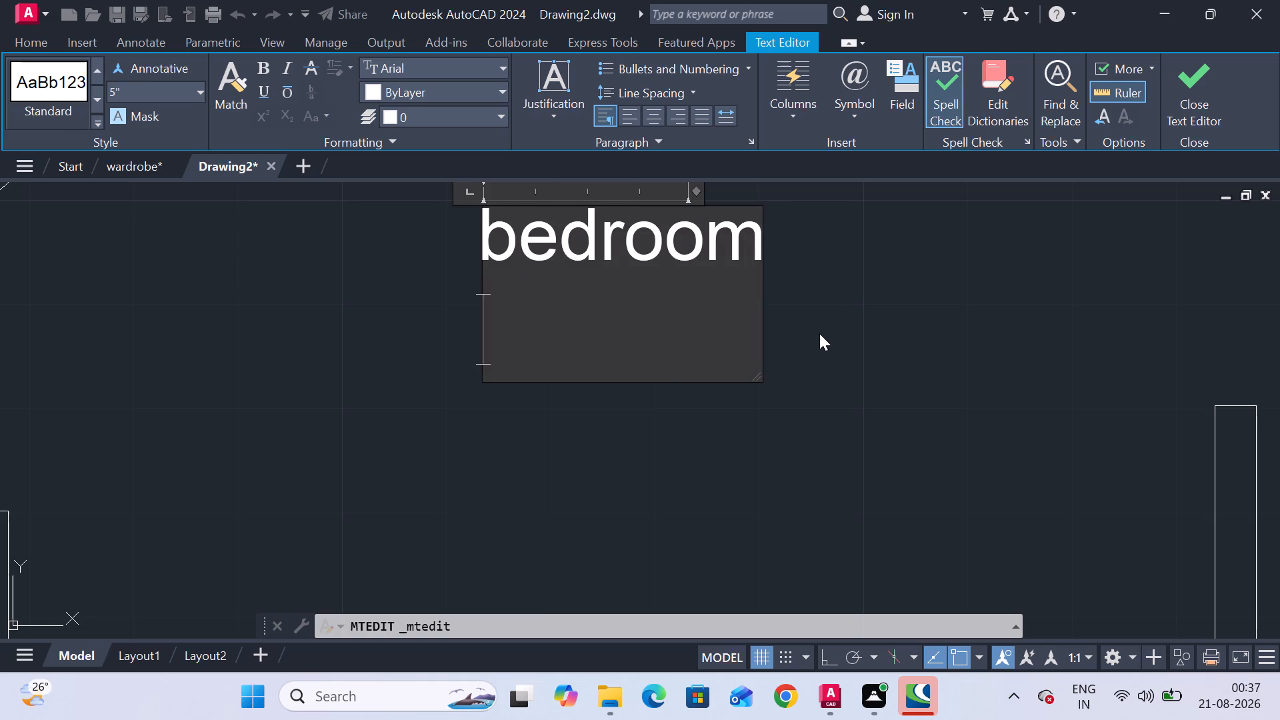
{"action": "type", "text": "12"}
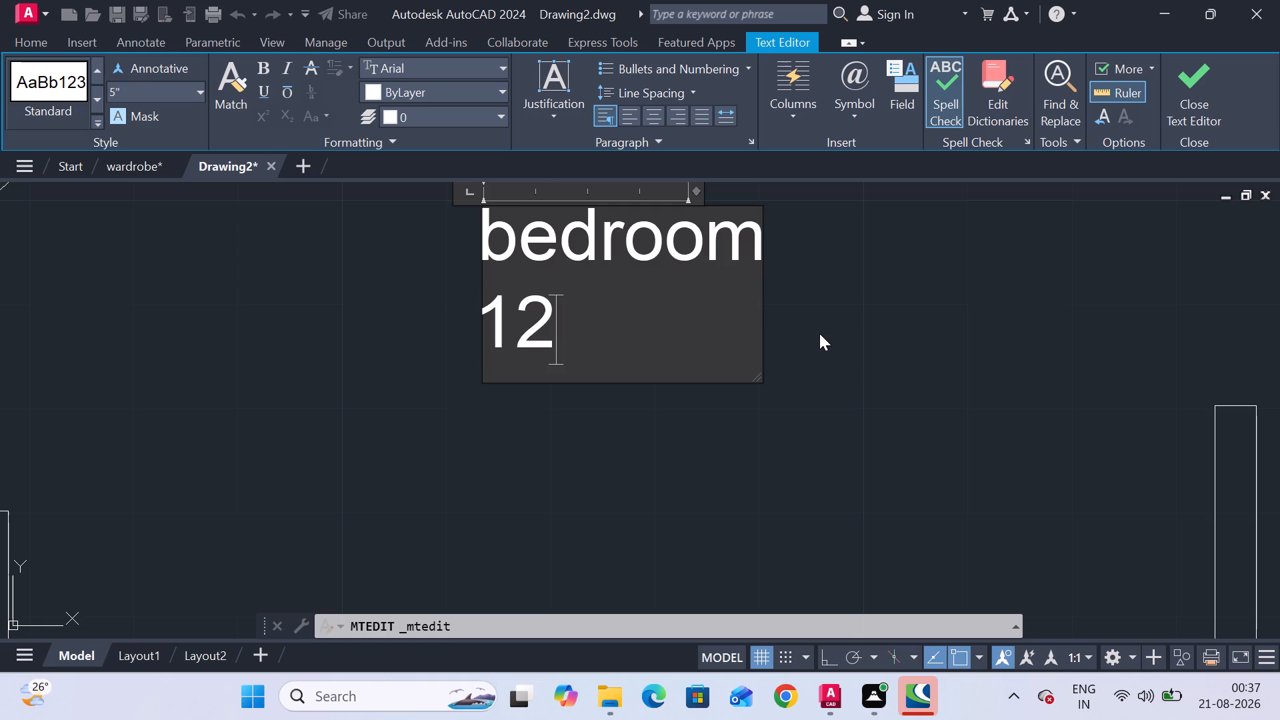
{"action": "key", "text": "apostrophe"}
{"action": "key", "text": "9"}
{"action": "key", "text": "shift+quotedbl"}
{"action": "key", "text": "x"}
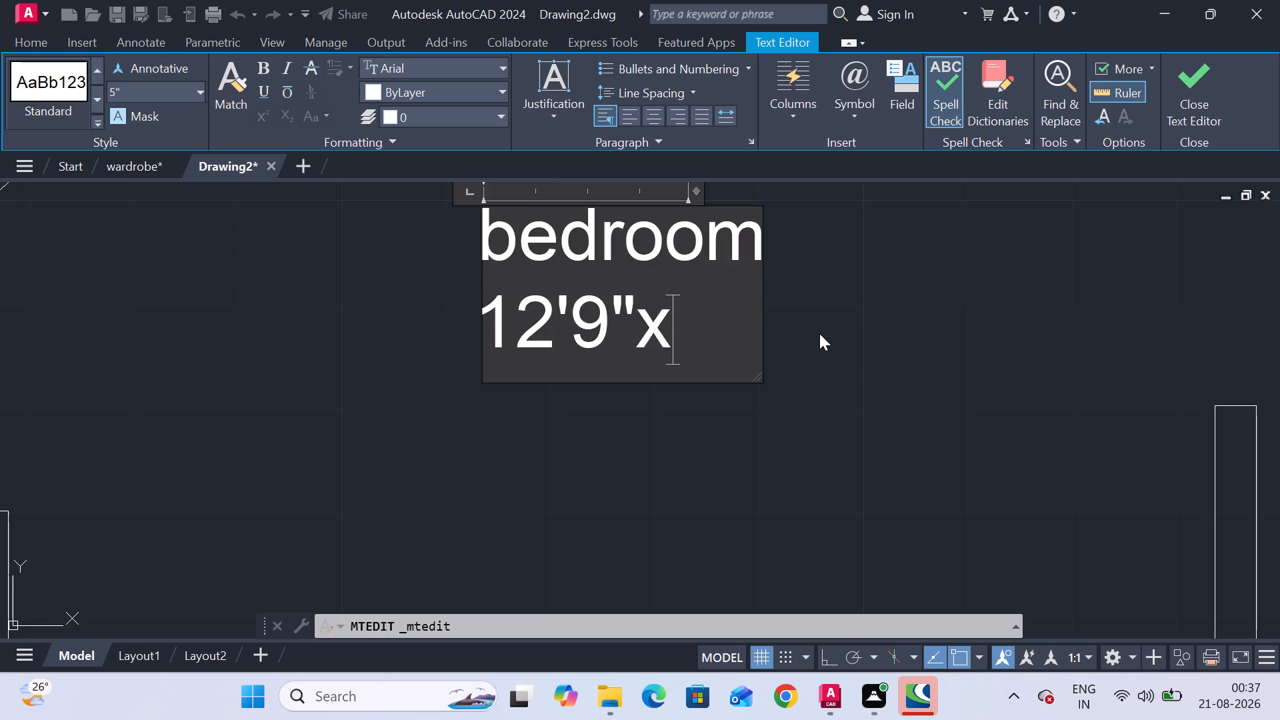
{"action": "type", "text": "15"}
{"action": "key", "text": "apostrophe"}
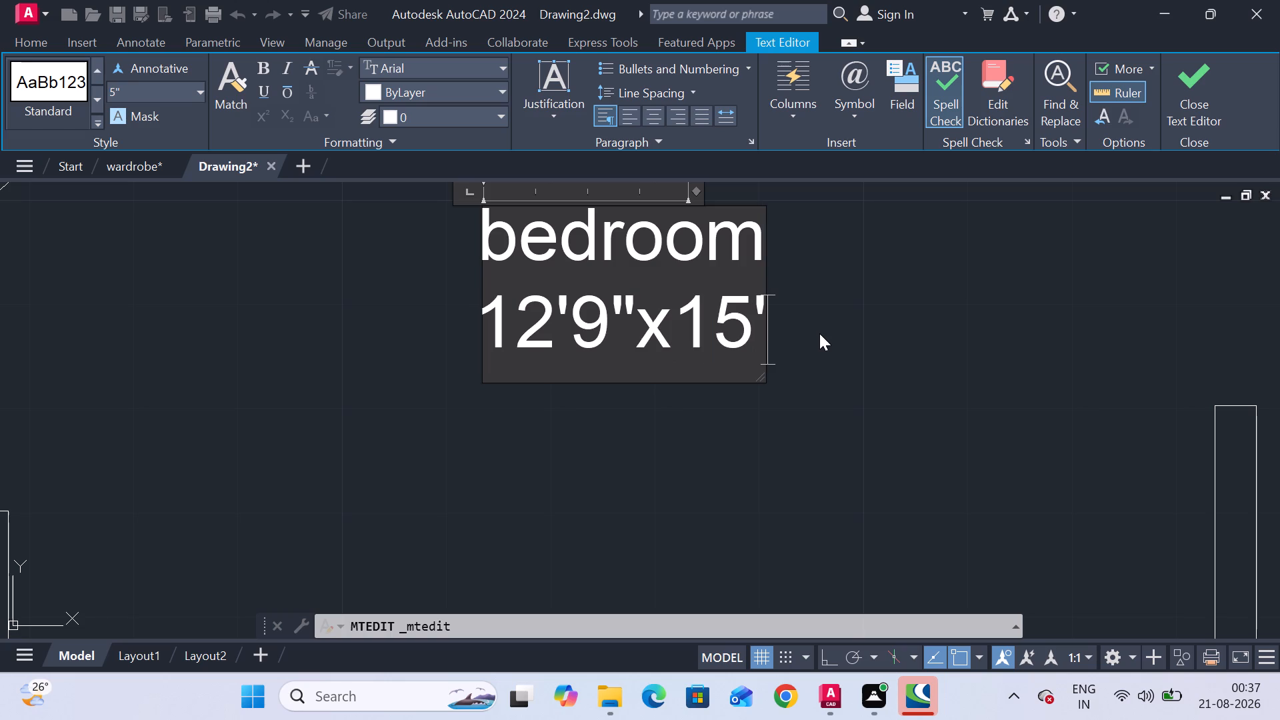
{"action": "key", "text": "0"}
{"action": "key", "text": "shift+quotedbl"}
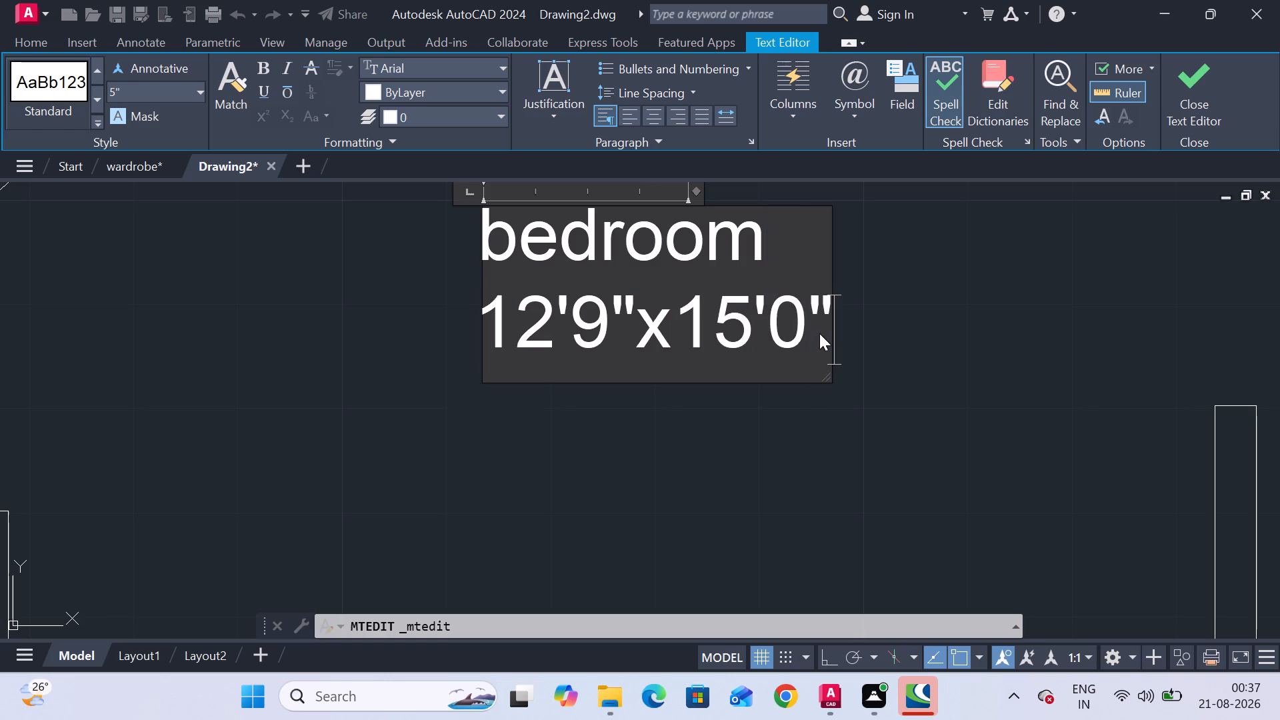
{"action": "key", "text": "Escape"}
Replace the Dress label in the small room below the wardrobe with "toilet" and 6'9"x11'0" on a second line.
{"action": "scroll", "coordinate": [837, 314], "scroll_direction": "down", "scroll_amount": 3}
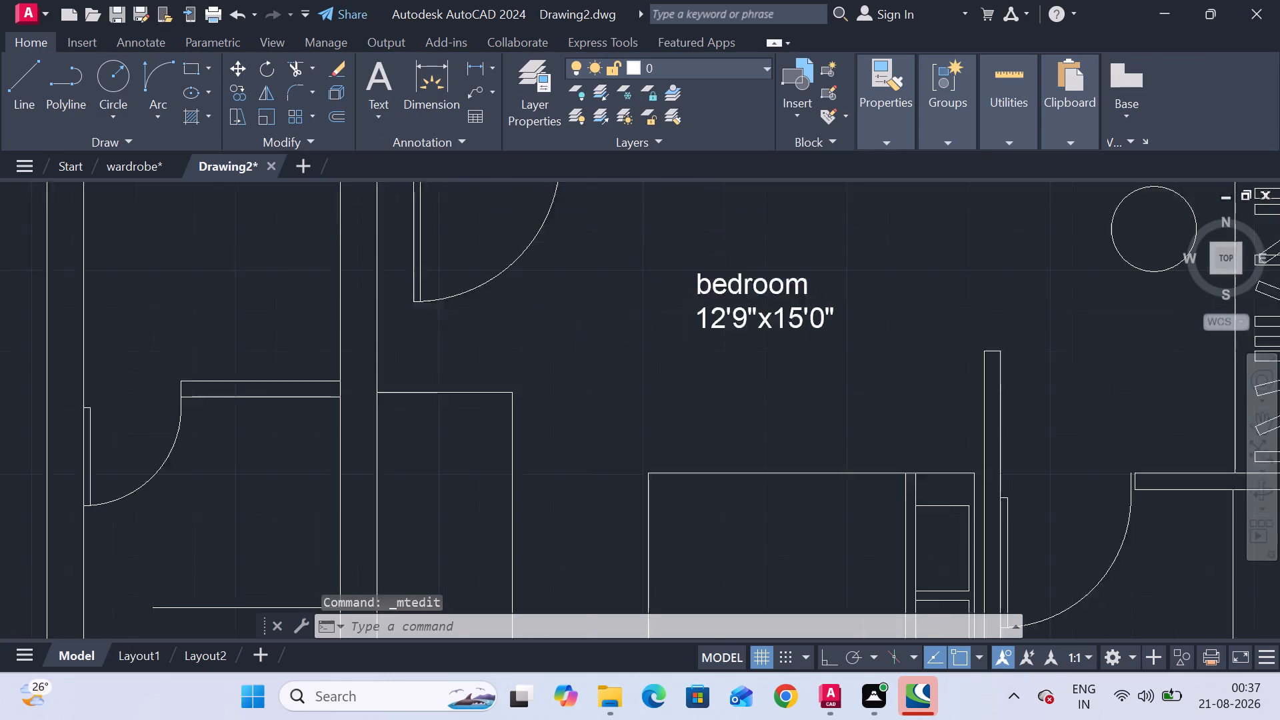
{"action": "middle_click_drag", "start_coordinate": [993, 435], "coordinate": [899, 324]}
{"action": "middle_click_drag", "start_coordinate": [912, 519], "coordinate": [883, 420]}
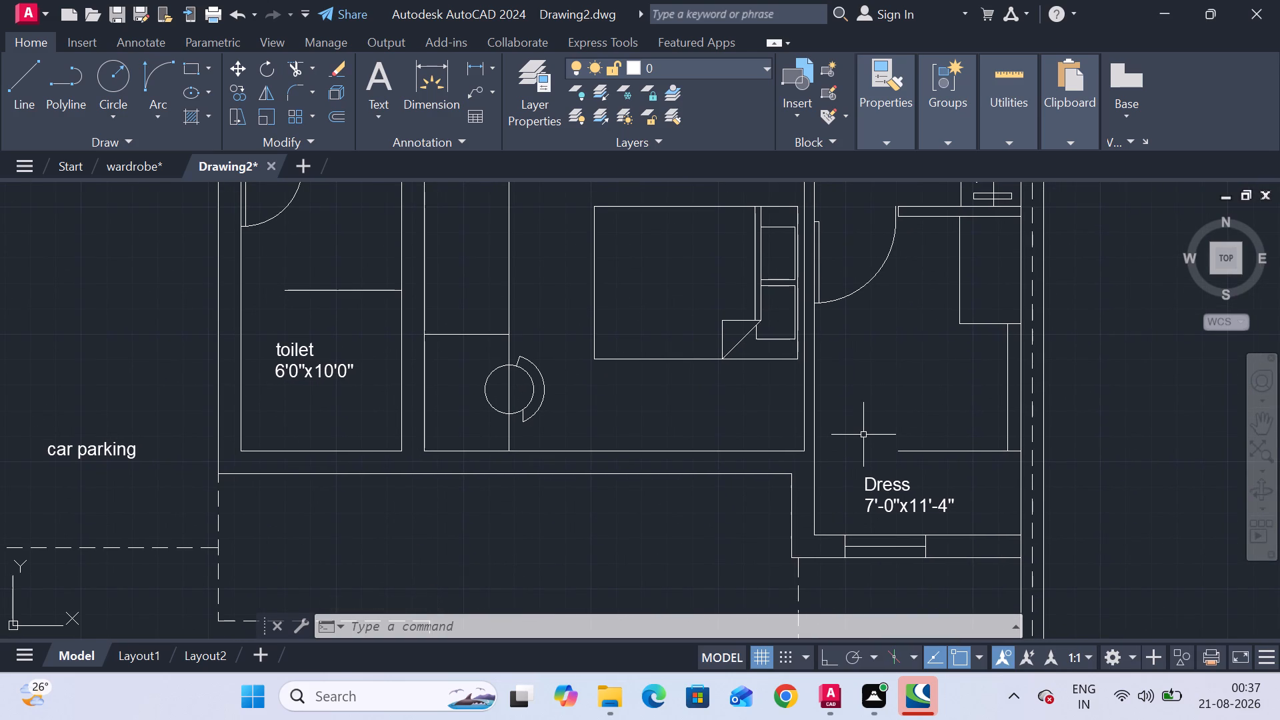
{"action": "scroll", "coordinate": [887, 481], "scroll_direction": "up", "scroll_amount": 2}
{"action": "middle_click_drag", "start_coordinate": [884, 477], "coordinate": [853, 417]}
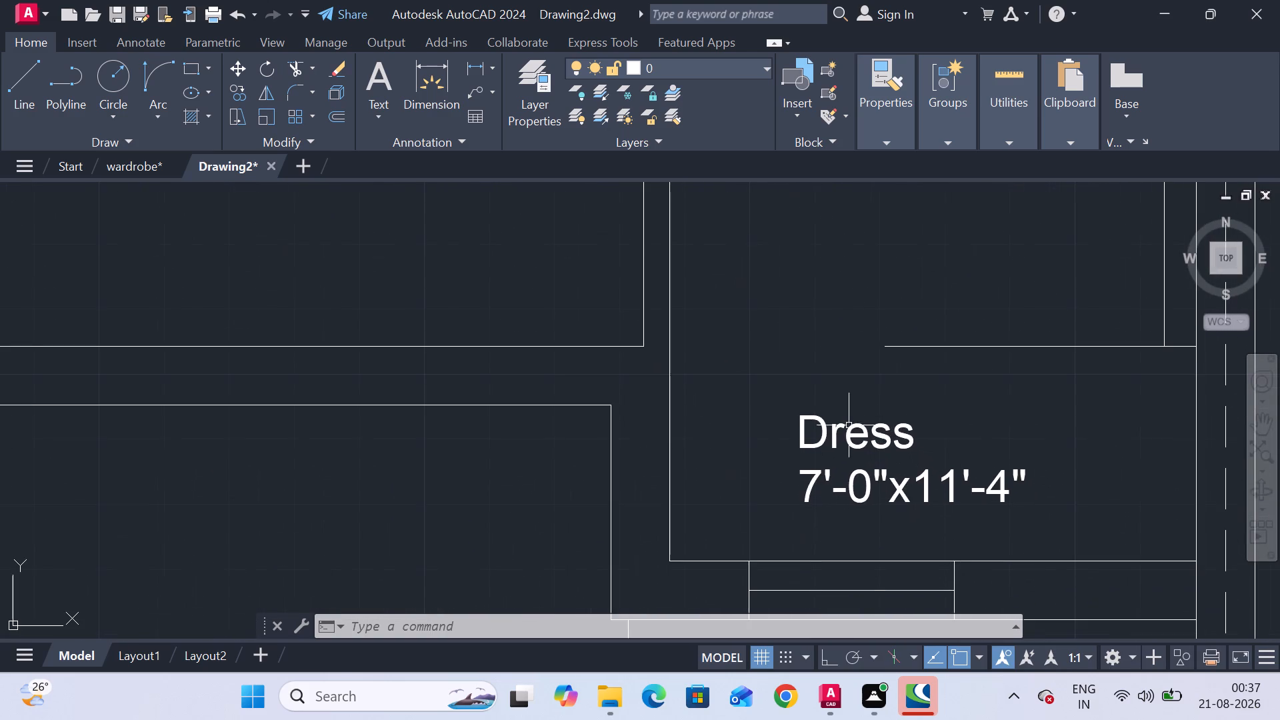
{"action": "double_click", "coordinate": [849, 433]}
{"action": "double_click", "coordinate": [849, 435]}
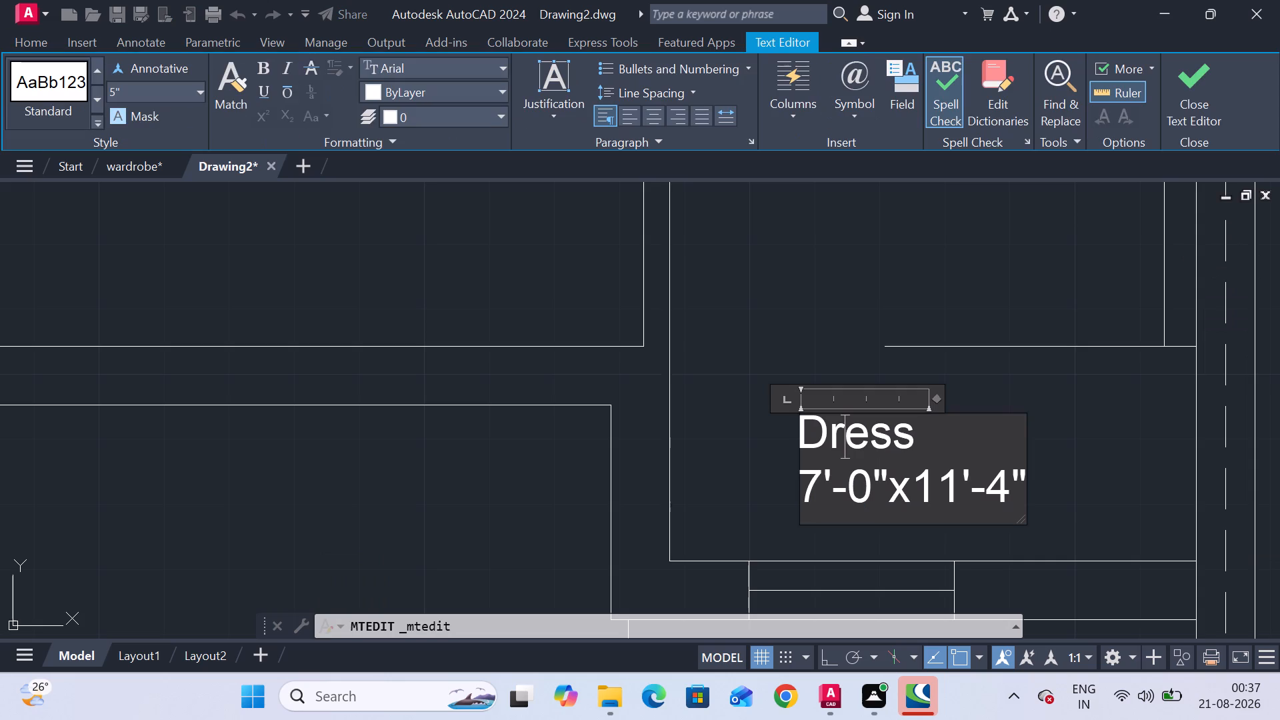
{"action": "left_click", "coordinate": [1013, 491]}
{"action": "key", "text": "Right"}
{"action": "key", "text": "BackSpace"}
{"action": "key", "text": "BackSpace"}
{"action": "key", "text": "BackSpace"}
{"action": "key", "text": "BackSpace"}
{"action": "key", "text": "BackSpace"}
{"action": "key", "text": "BackSpace"}
{"action": "key", "text": "BackSpace"}
{"action": "key", "text": "BackSpace"}
{"action": "key", "text": "BackSpace"}
{"action": "key", "text": "BackSpace"}
{"action": "key", "text": "BackSpace"}
{"action": "key", "text": "BackSpace"}
{"action": "key", "text": "BackSpace"}
{"action": "key", "text": "BackSpace"}
{"action": "key", "text": "BackSpace"}
{"action": "key", "text": "BackSpace"}
{"action": "key", "text": "BackSpace"}
{"action": "key", "text": "BackSpace"}
{"action": "key", "text": "BackSpace"}
{"action": "key", "text": "BackSpace"}
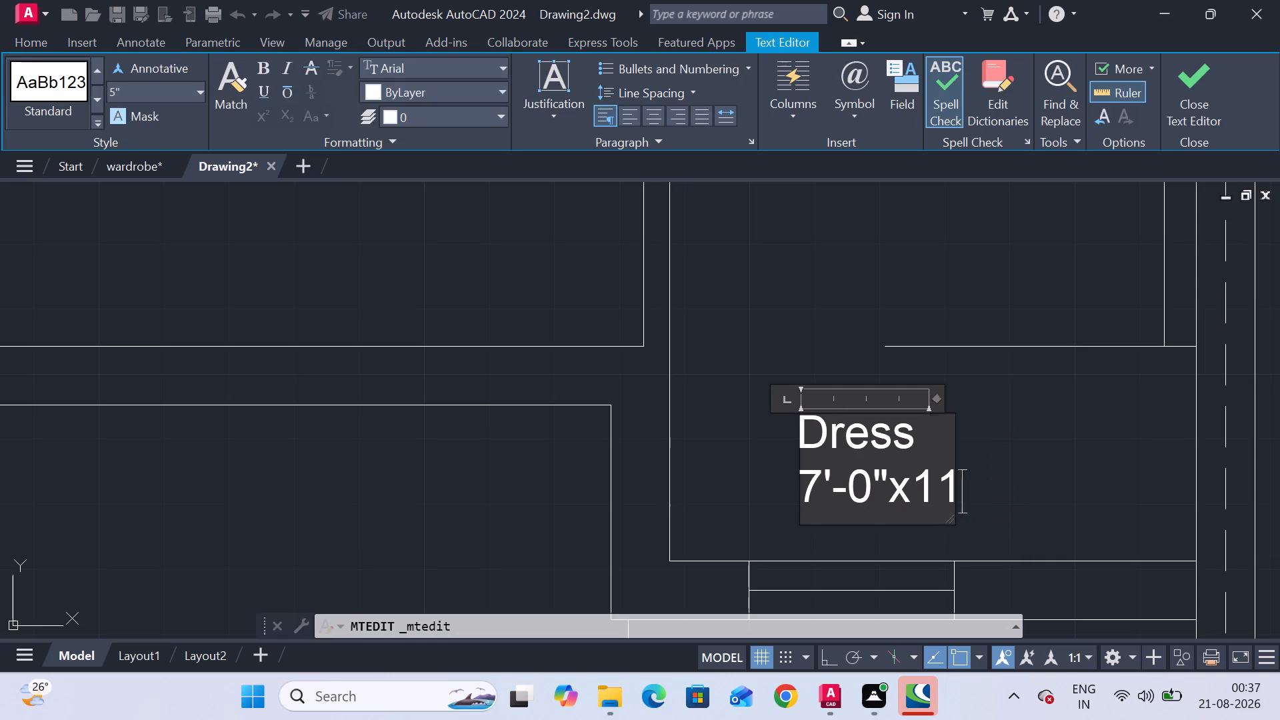
{"action": "type", "text": "to"}
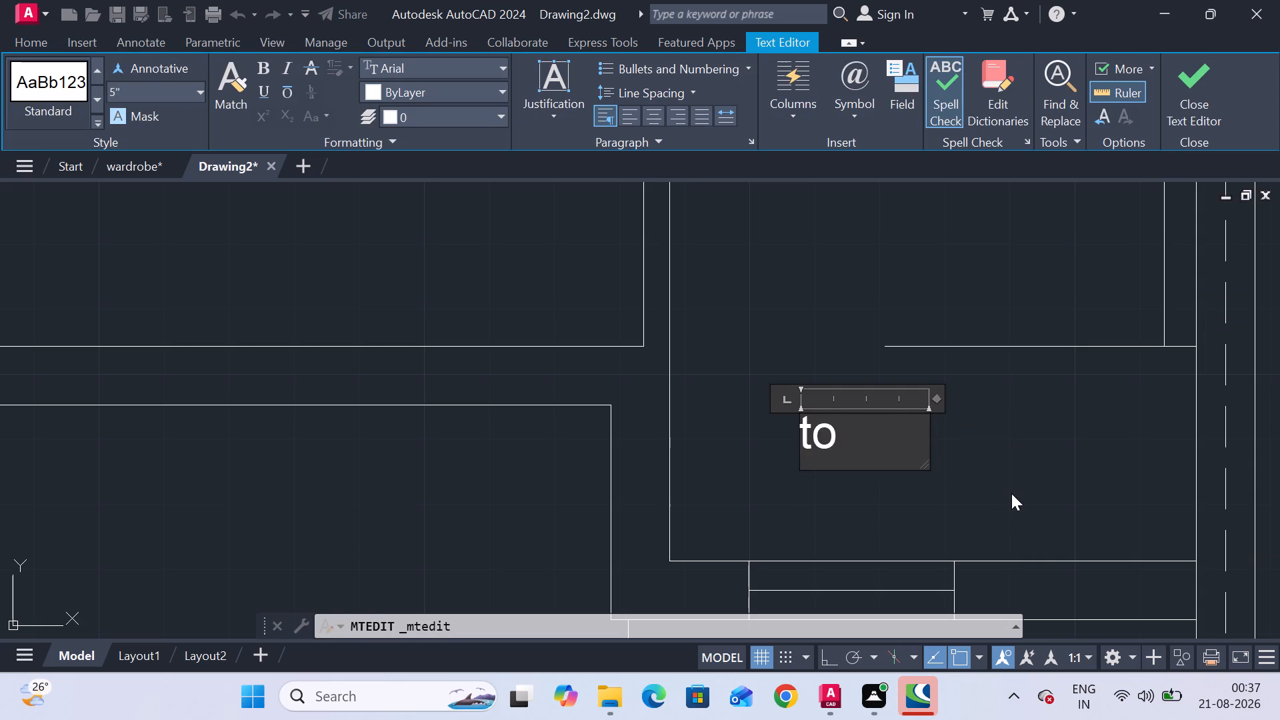
{"action": "type", "text": "ilet"}
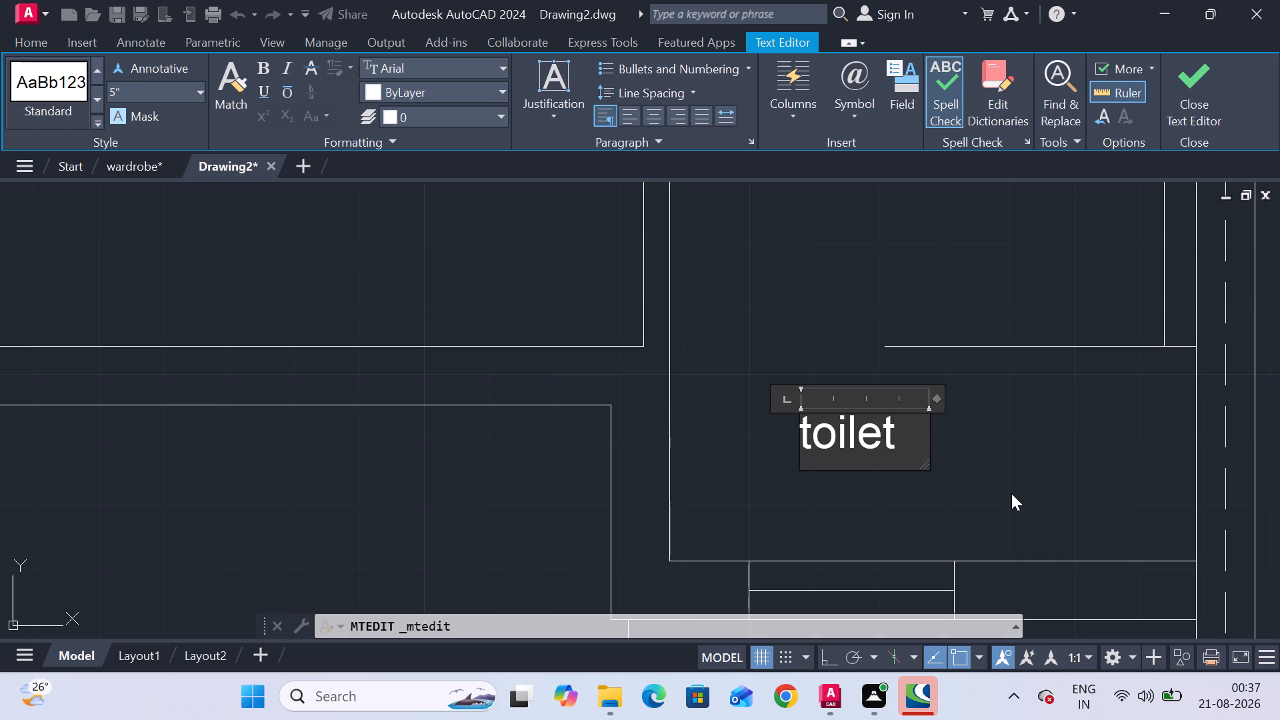
{"action": "key", "text": "Return"}
{"action": "type", "text": "6'"}
{"action": "key", "text": "9"}
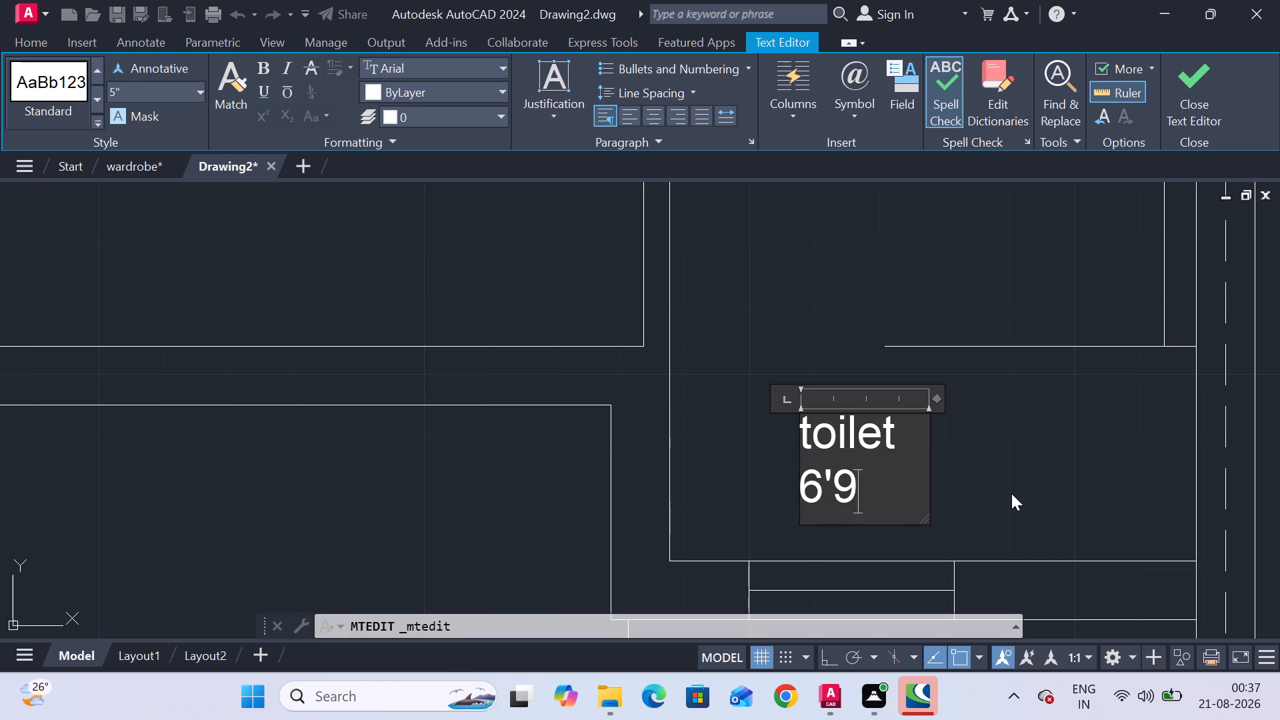
{"action": "key", "text": "shift+quotedbl"}
{"action": "key", "text": "x"}
{"action": "type", "text": "11"}
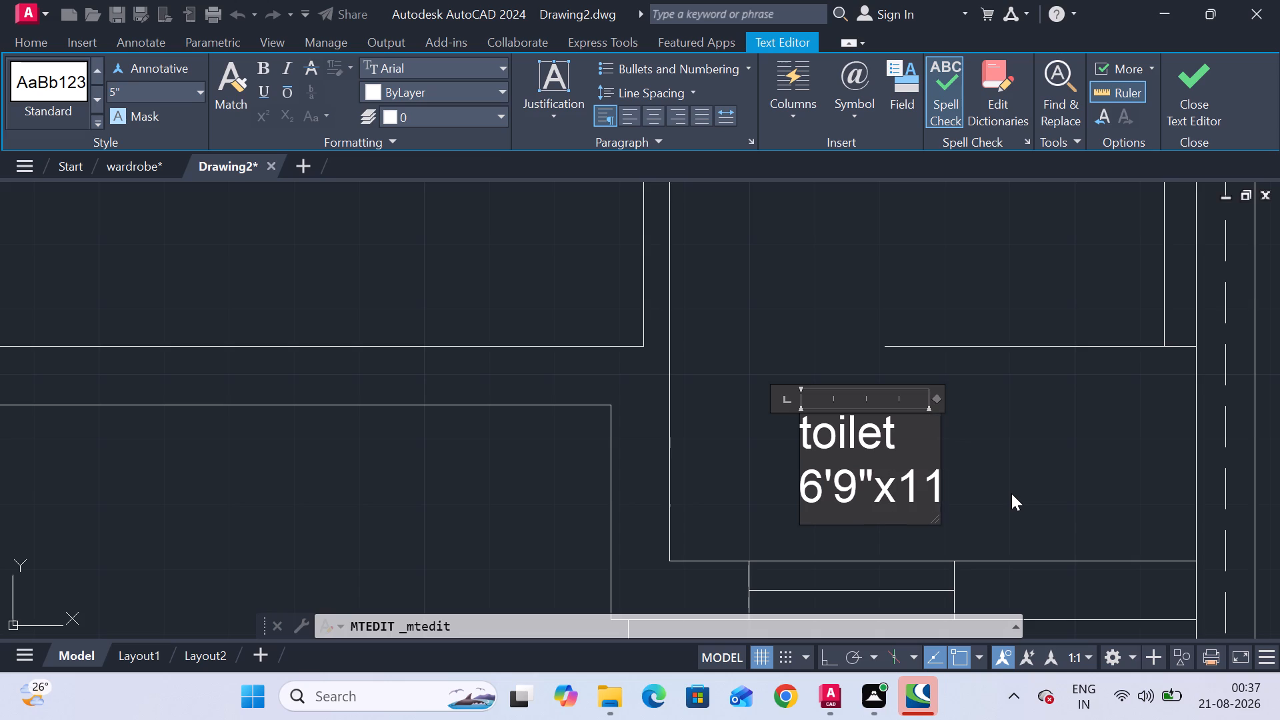
{"action": "key", "text": "apostrophe"}
{"action": "key", "text": "0"}
{"action": "key", "text": "shift+quotedbl"}
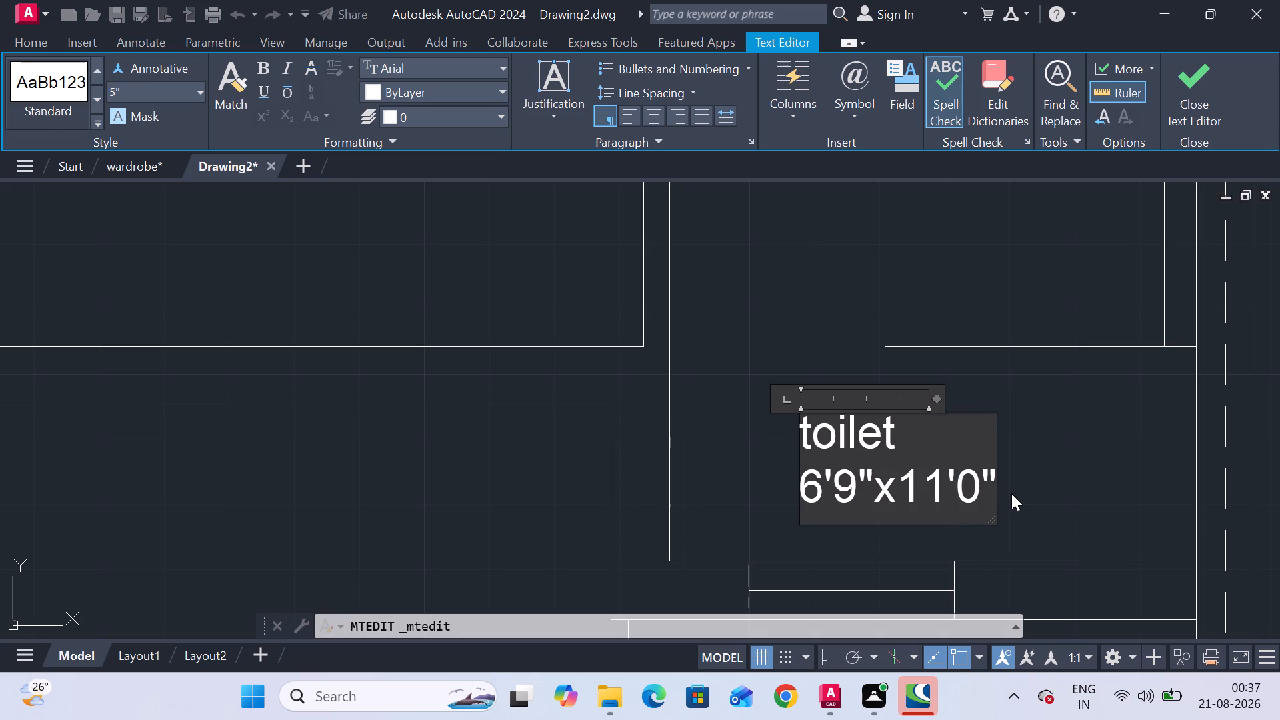
{"action": "key", "text": "Escape"}
Copy the 6'9"x11'0" toilet label into the area between the bedroom label and the wardrobe, just below the circle.
{"action": "scroll", "coordinate": [970, 461], "scroll_direction": "down", "scroll_amount": 3}
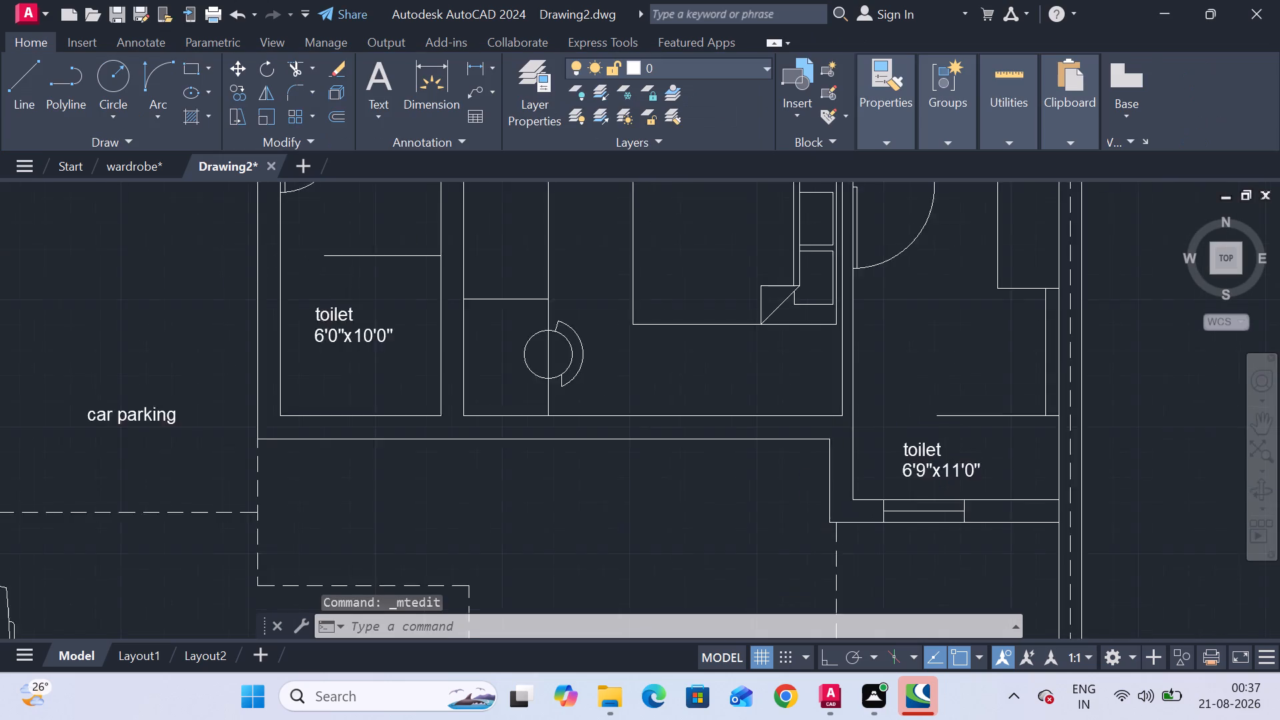
{"action": "middle_click_drag", "start_coordinate": [936, 365], "coordinate": [787, 510]}
{"action": "middle_click_drag", "start_coordinate": [787, 522], "coordinate": [787, 514]}
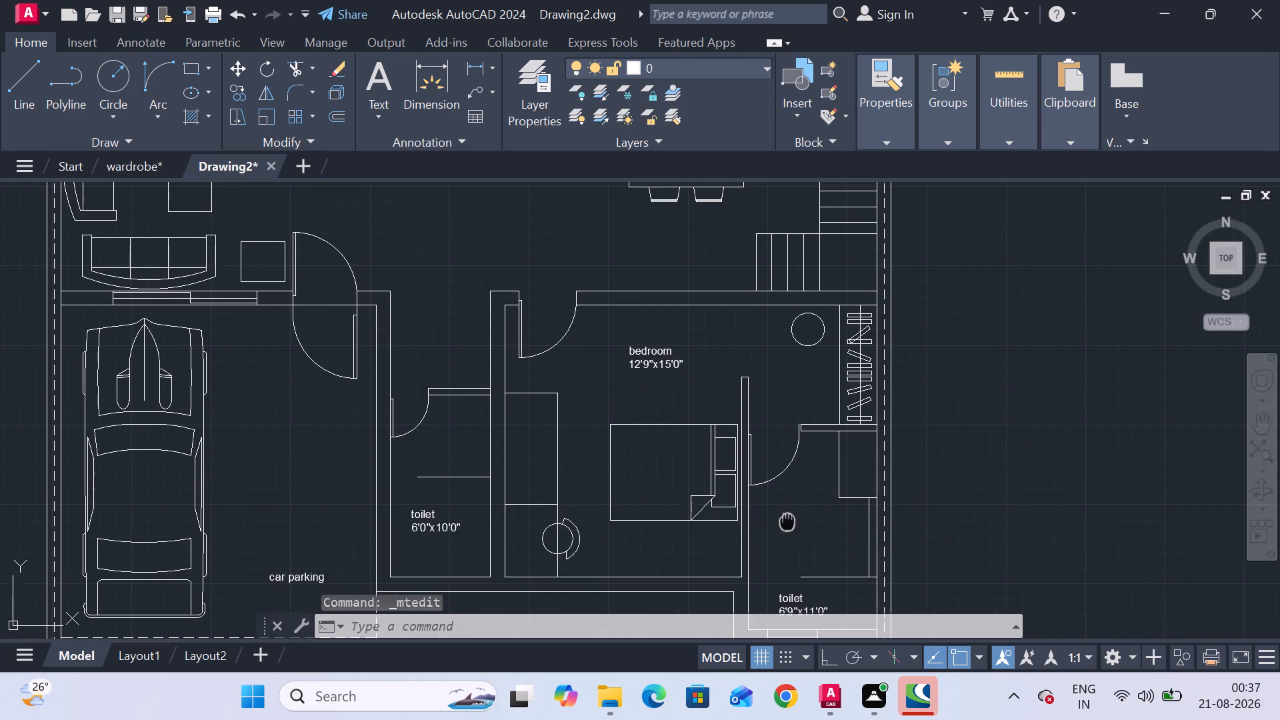
{"action": "middle_click_drag", "start_coordinate": [787, 514], "coordinate": [779, 469]}
{"action": "middle_click_drag", "start_coordinate": [779, 469], "coordinate": [774, 548]}
{"action": "middle_click_drag", "start_coordinate": [751, 483], "coordinate": [713, 369]}
{"action": "left_click", "coordinate": [732, 509]}
{"action": "right_click", "coordinate": [732, 509]}
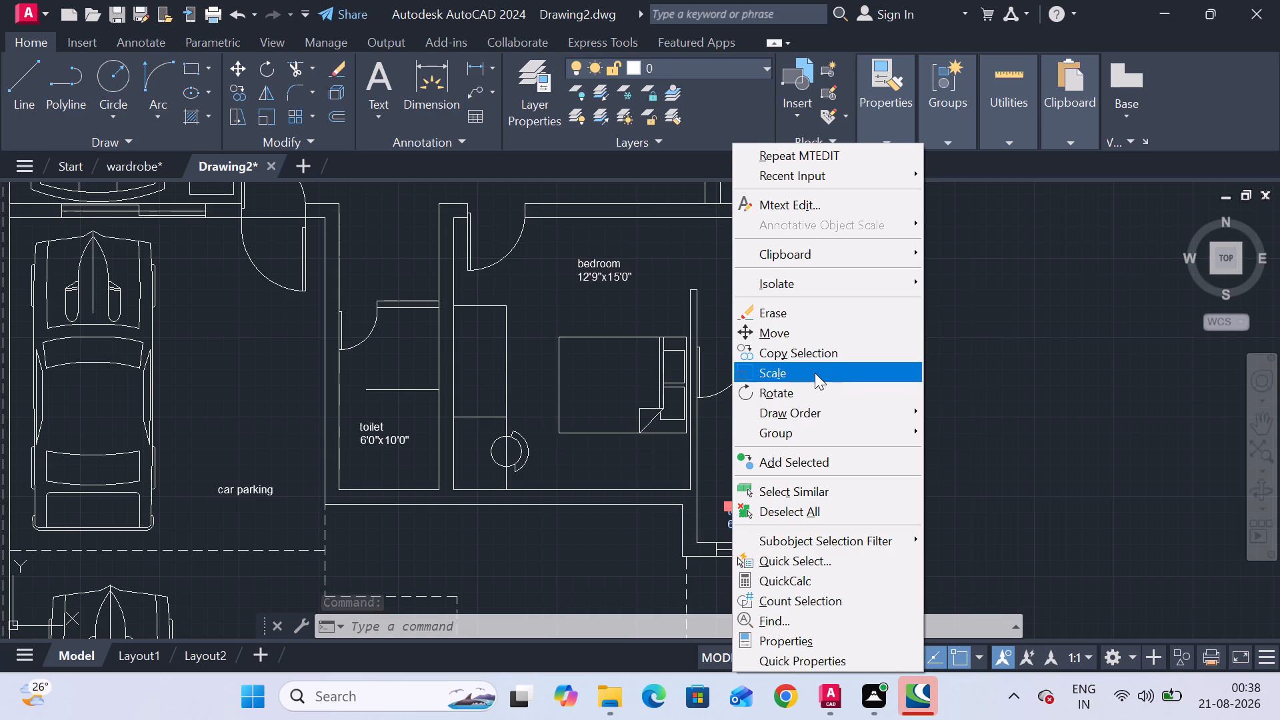
{"action": "left_click", "coordinate": [825, 353]}
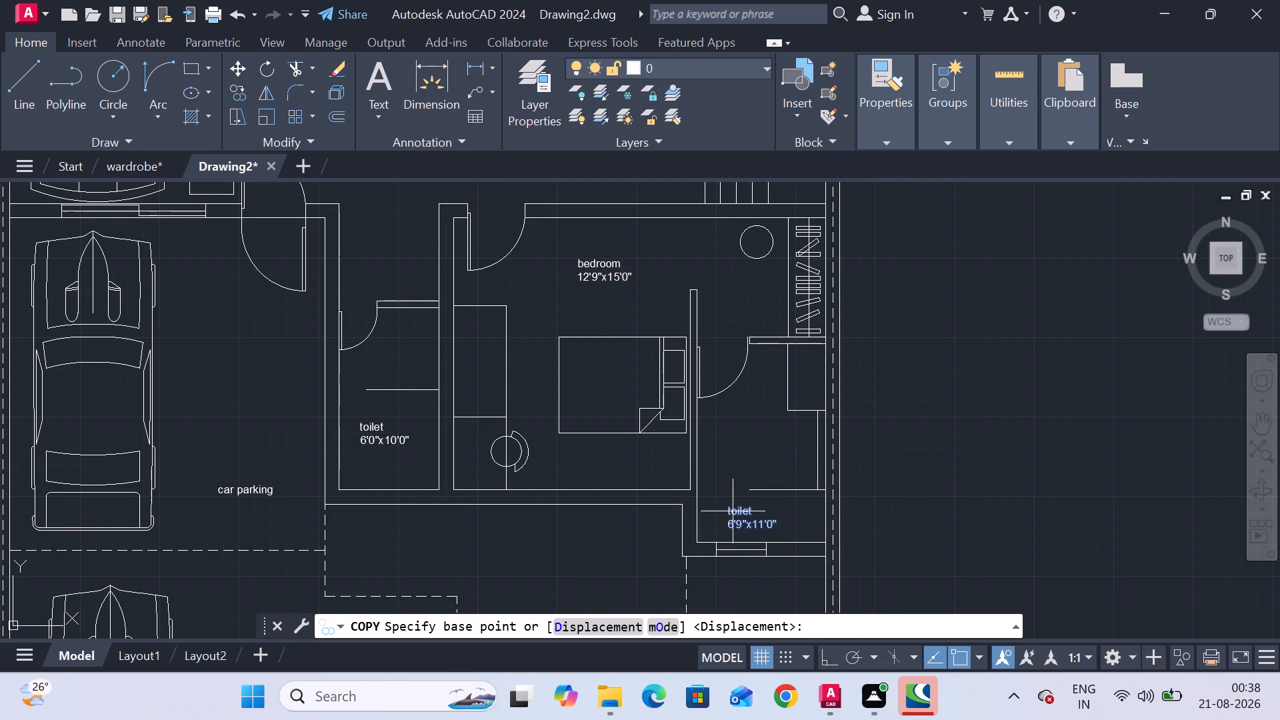
{"action": "left_click_drag", "start_coordinate": [735, 515], "coordinate": [740, 505]}
{"action": "middle_click_drag", "start_coordinate": [762, 235], "coordinate": [762, 341]}
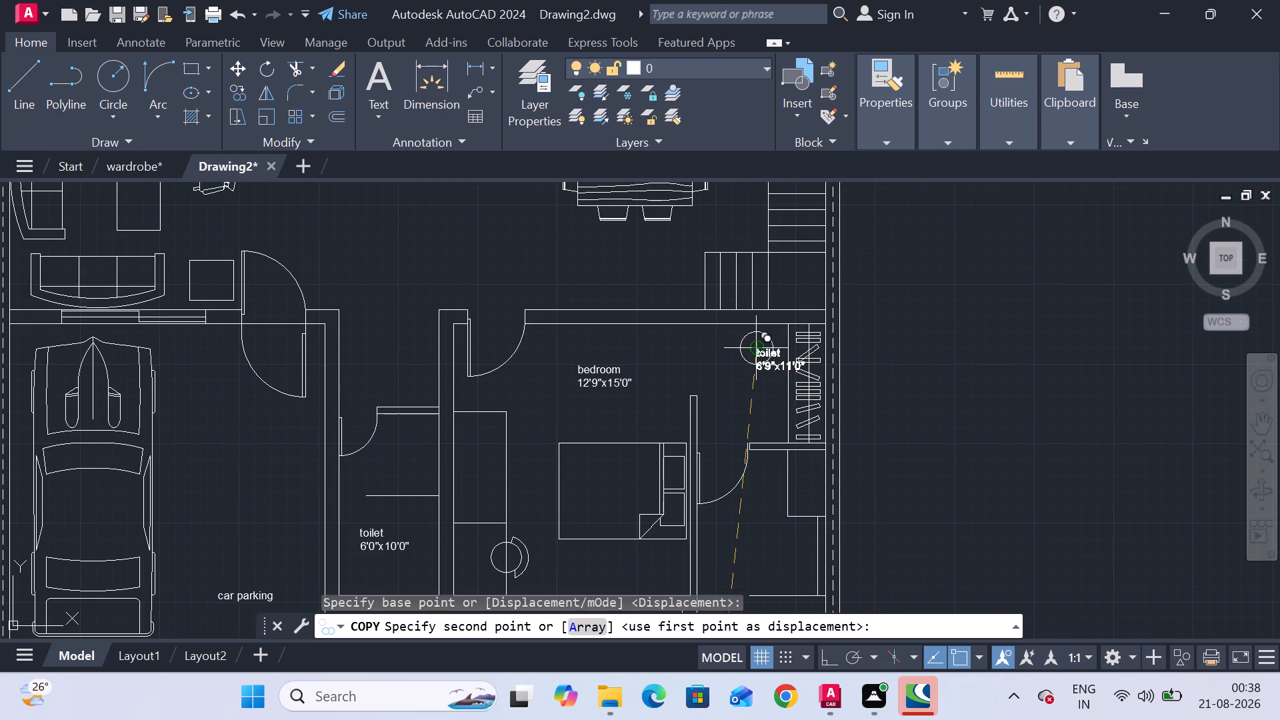
{"action": "scroll", "coordinate": [721, 385], "scroll_direction": "up", "scroll_amount": 3}
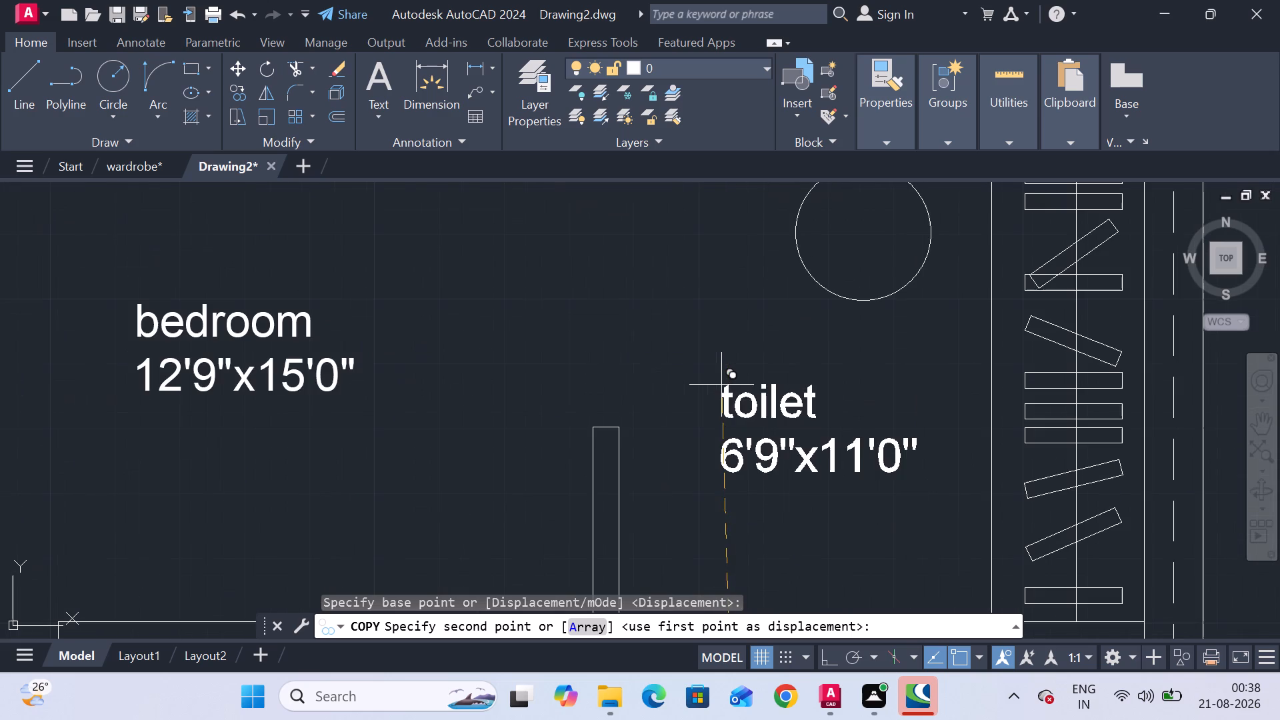
{"action": "left_click", "coordinate": [721, 371]}
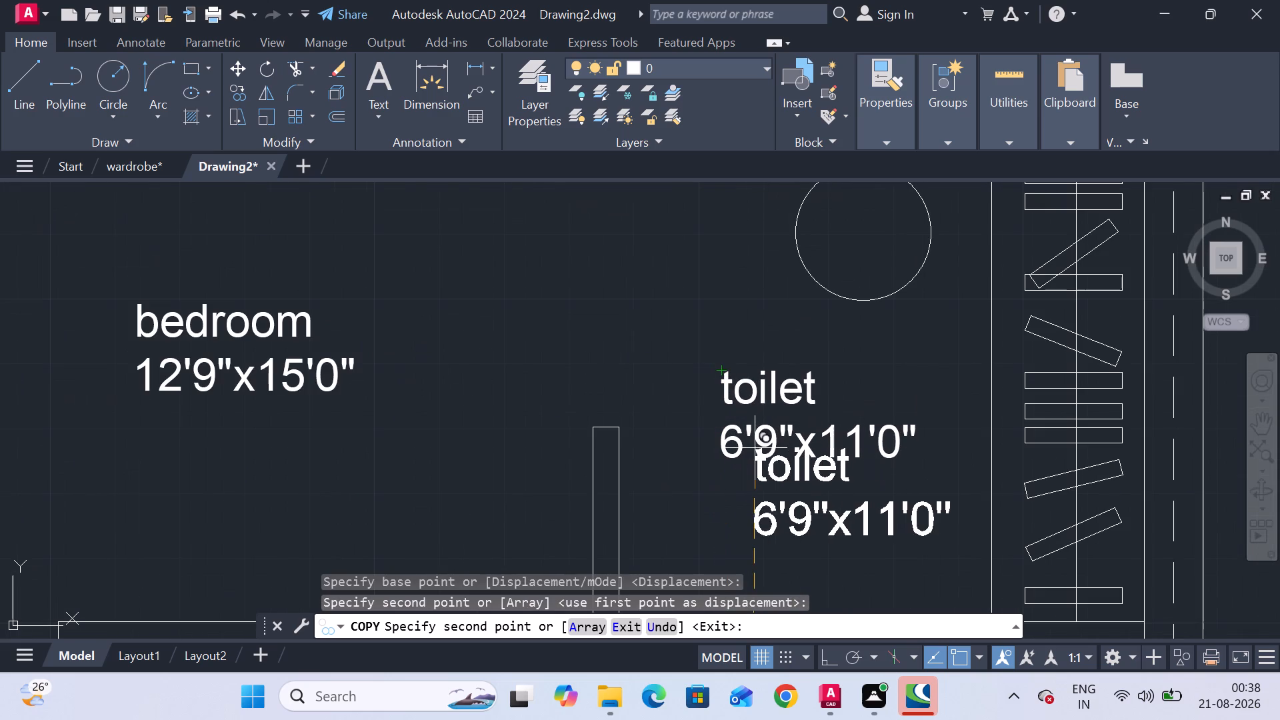
{"action": "key", "text": "Escape"}
Replace the copied toilet label between the bedroom label and the wardrobe with "dress" and 6'9"x7'1" on a second line.
{"action": "double_click", "coordinate": [767, 453]}
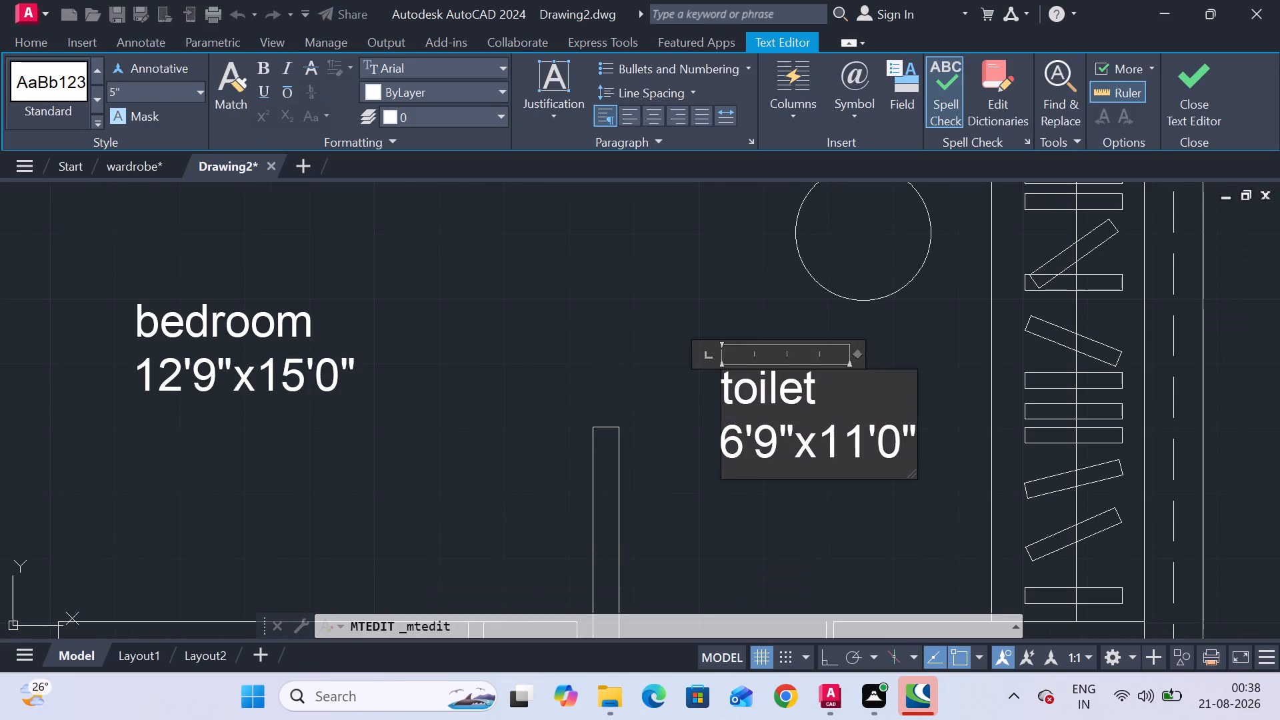
{"action": "left_click", "coordinate": [905, 448]}
{"action": "key", "text": "Right"}
{"action": "key", "text": "BackSpace"}
{"action": "key", "text": "BackSpace"}
{"action": "key", "text": "BackSpace"}
{"action": "key", "text": "BackSpace"}
{"action": "key", "text": "BackSpace"}
{"action": "key", "text": "BackSpace"}
{"action": "key", "text": "BackSpace"}
{"action": "key", "text": "BackSpace"}
{"action": "key", "text": "BackSpace"}
{"action": "key", "text": "BackSpace"}
{"action": "key", "text": "BackSpace"}
{"action": "key", "text": "BackSpace"}
{"action": "key", "text": "BackSpace"}
{"action": "key", "text": "BackSpace"}
{"action": "key", "text": "BackSpace"}
{"action": "key", "text": "BackSpace"}
{"action": "key", "text": "BackSpace"}
{"action": "key", "text": "BackSpace"}
{"action": "key", "text": "BackSpace"}
{"action": "key", "text": "BackSpace"}
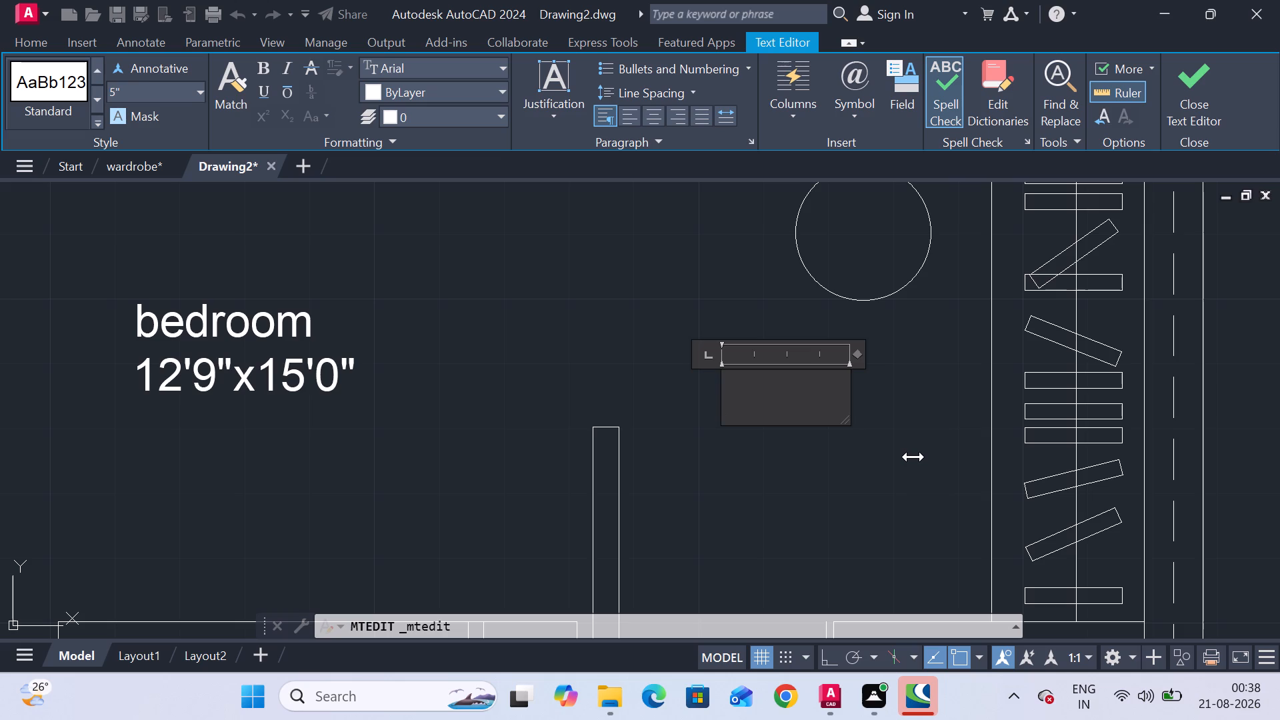
{"action": "type", "text": "dress"}
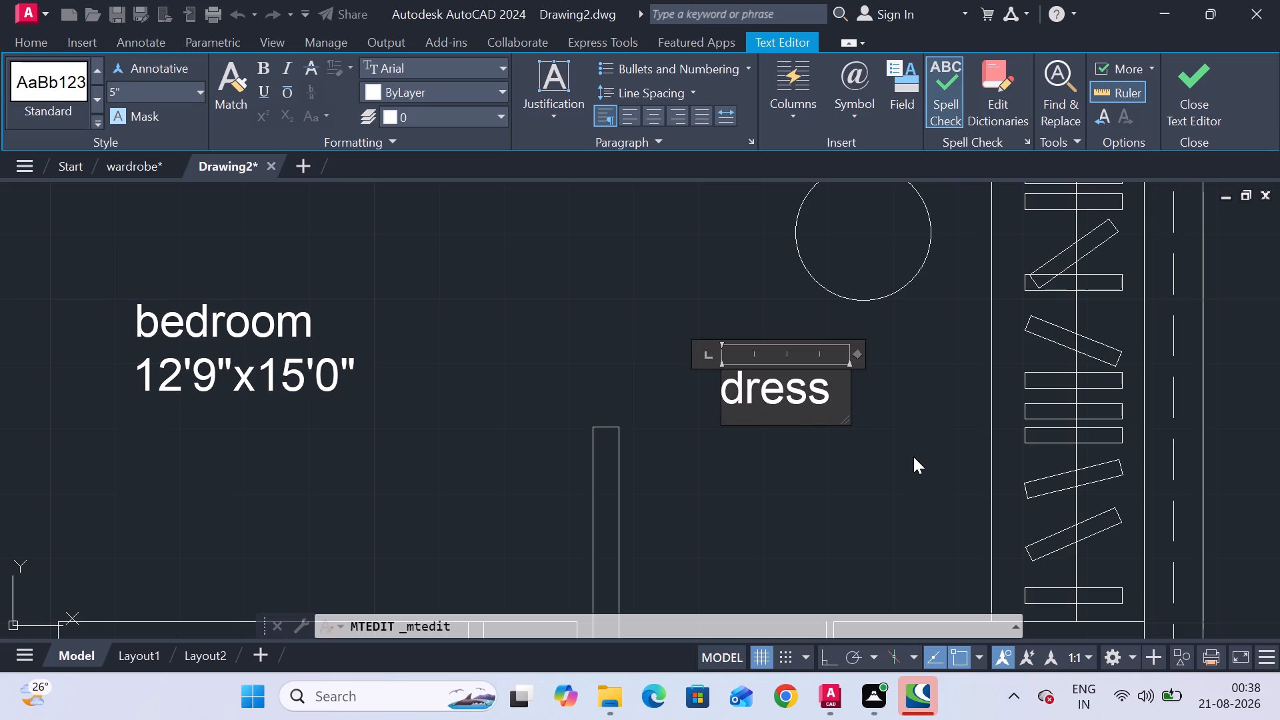
{"action": "key", "text": "Return"}
{"action": "type", "text": "6'"}
{"action": "key", "text": "9"}
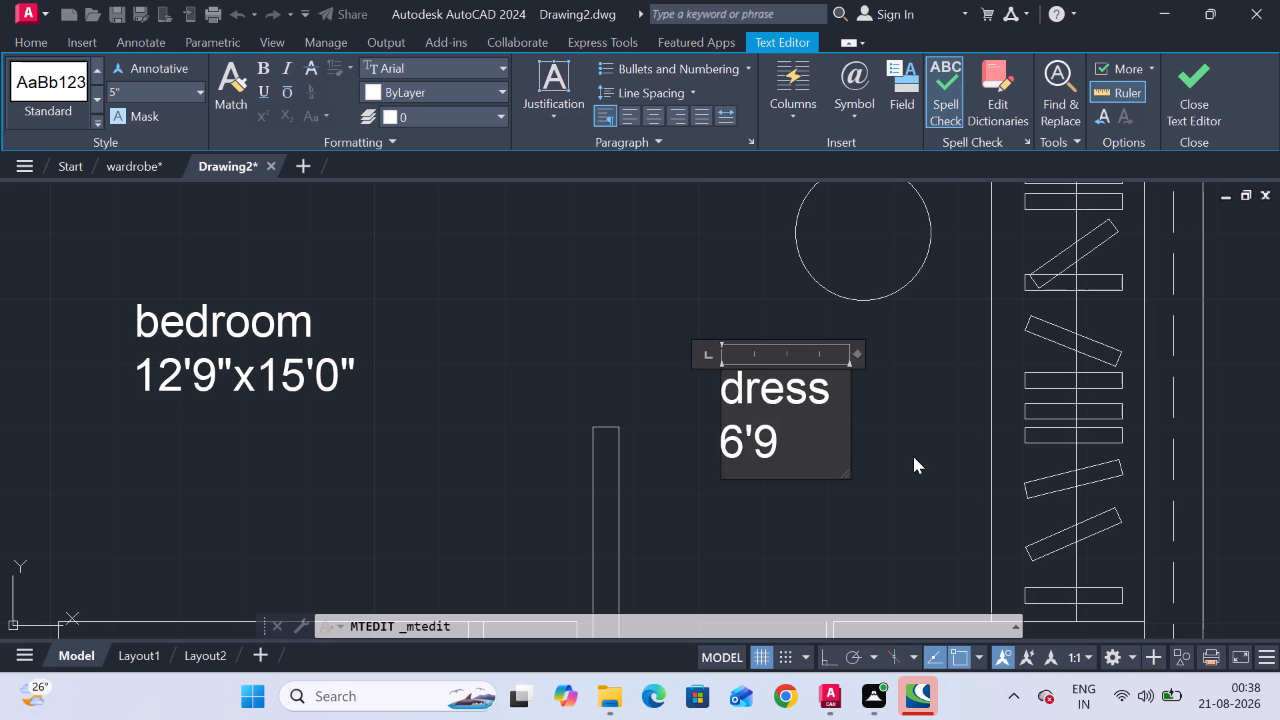
{"action": "key", "text": "shift+quotedbl"}
{"action": "key", "text": "x"}
{"action": "key", "text": "7"}
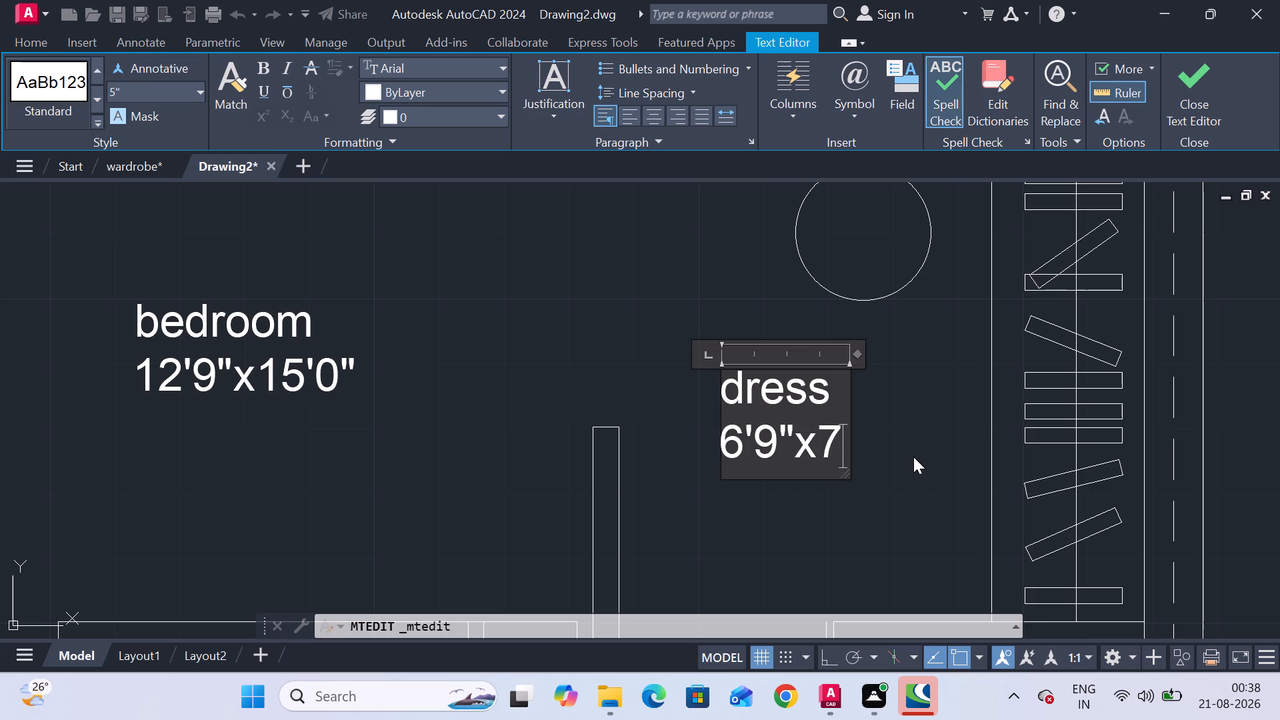
{"action": "key", "text": "apostrophe"}
{"action": "key", "text": "1"}
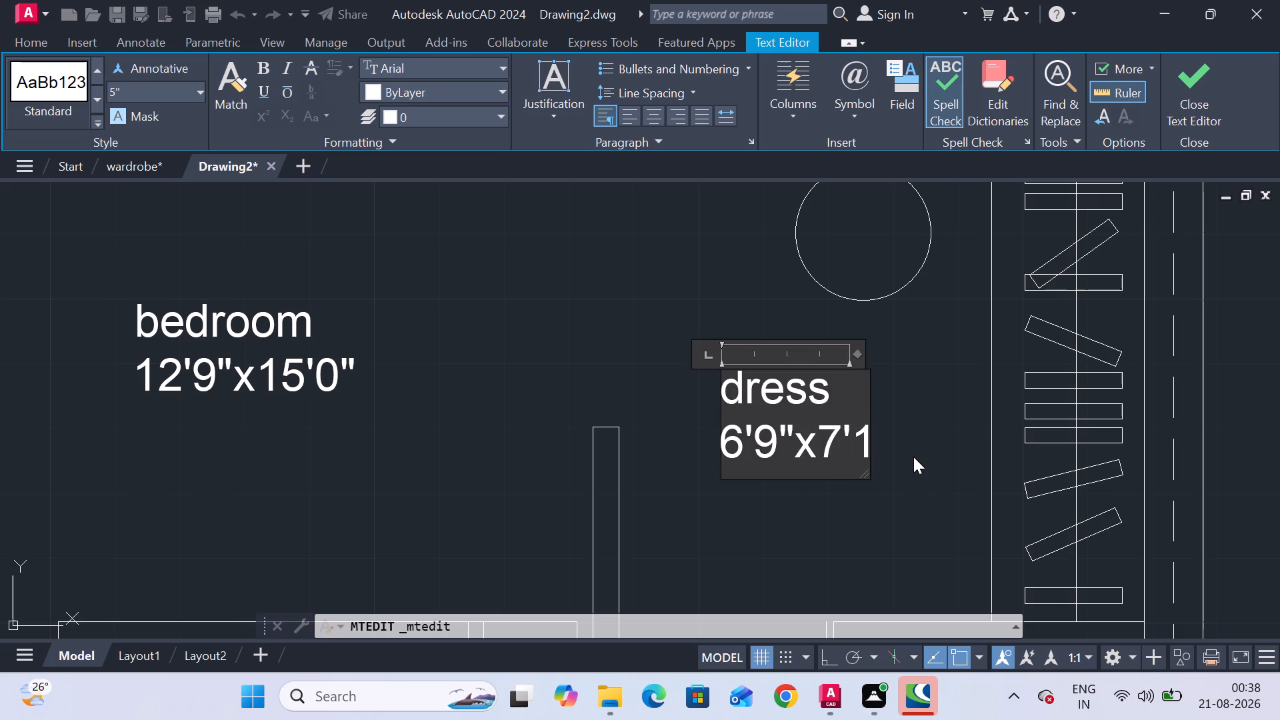
{"action": "key", "text": "shift+quotedbl"}
{"action": "key", "text": "Escape"}
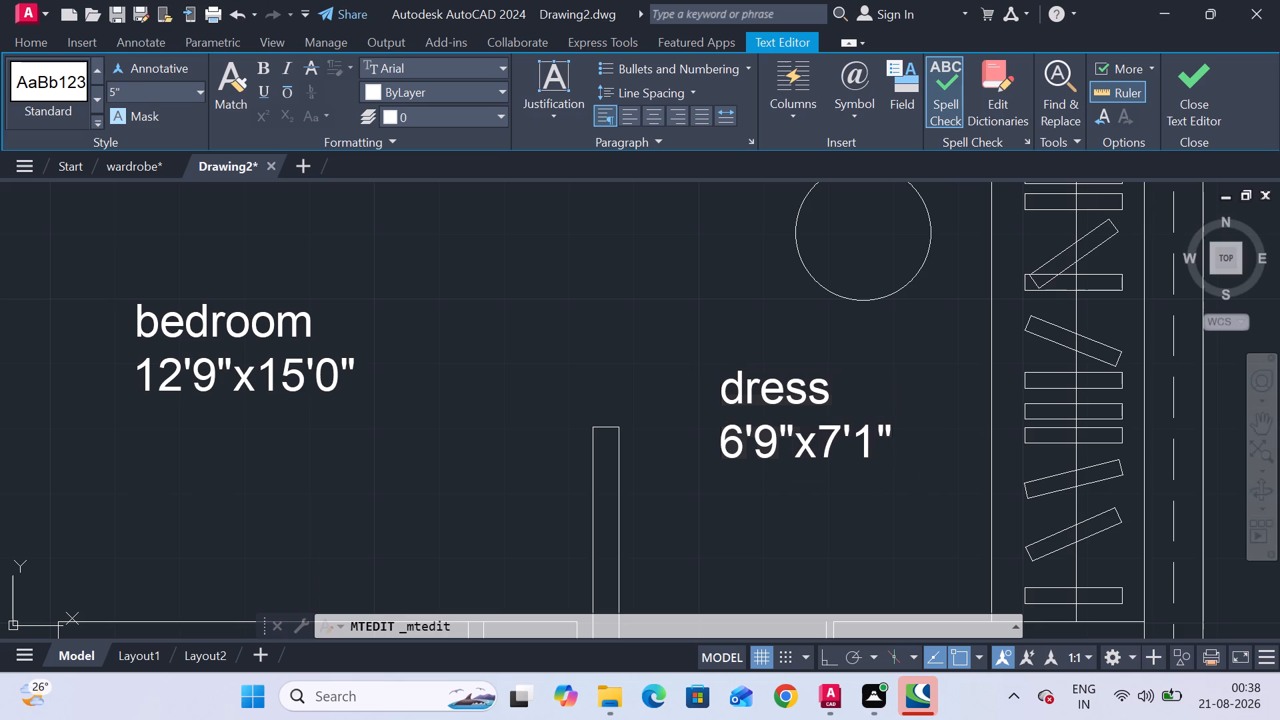
Review the labelled floor plan and the unlabelled plan beside it as a whole.
{"action": "scroll", "coordinate": [892, 450], "scroll_direction": "down", "scroll_amount": 4}
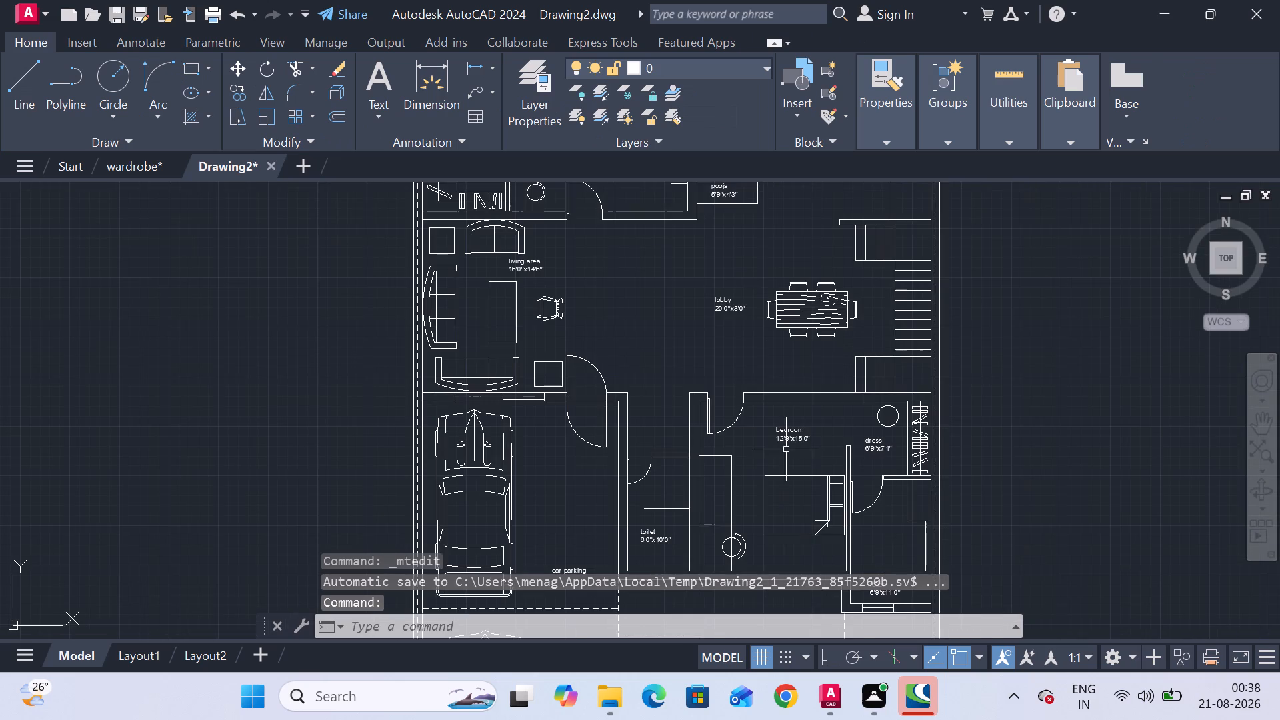
{"action": "middle_click_drag", "start_coordinate": [786, 449], "coordinate": [849, 407]}
{"action": "scroll", "coordinate": [849, 403], "scroll_direction": "down", "scroll_amount": 2}
{"action": "middle_click_drag", "start_coordinate": [1027, 435], "coordinate": [622, 420]}
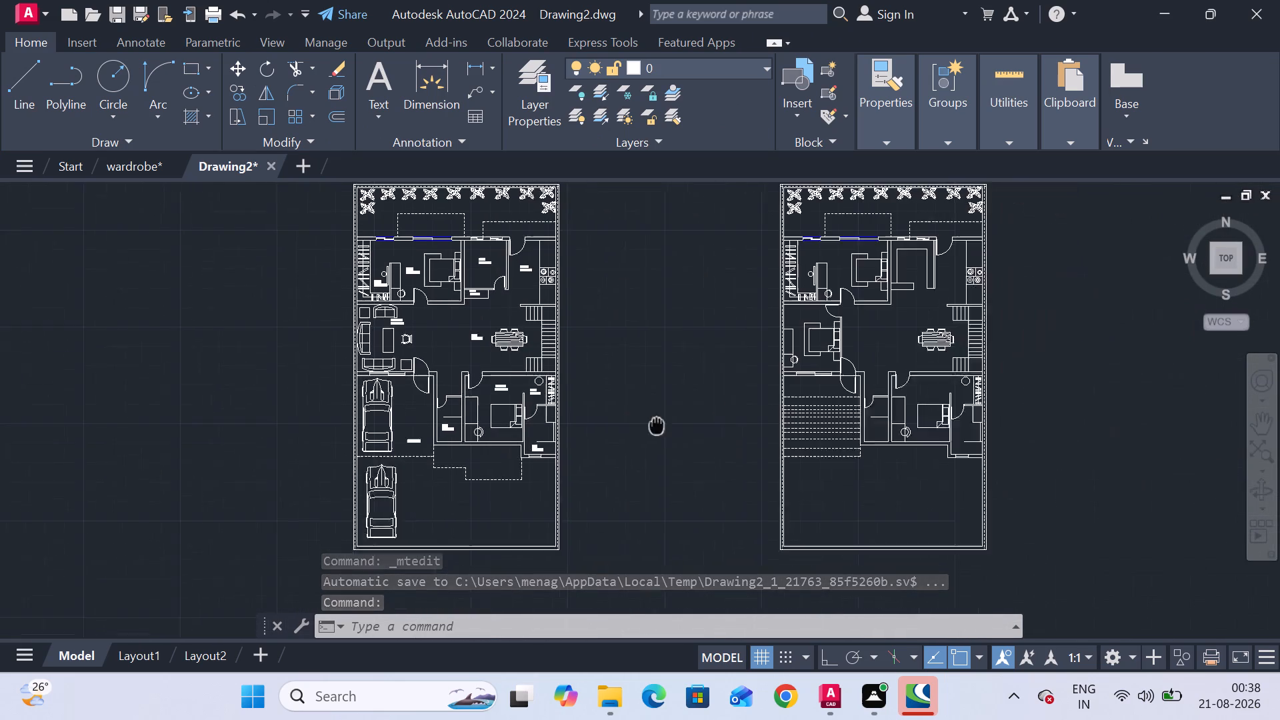
{"action": "middle_click_drag", "start_coordinate": [622, 420], "coordinate": [607, 418]}
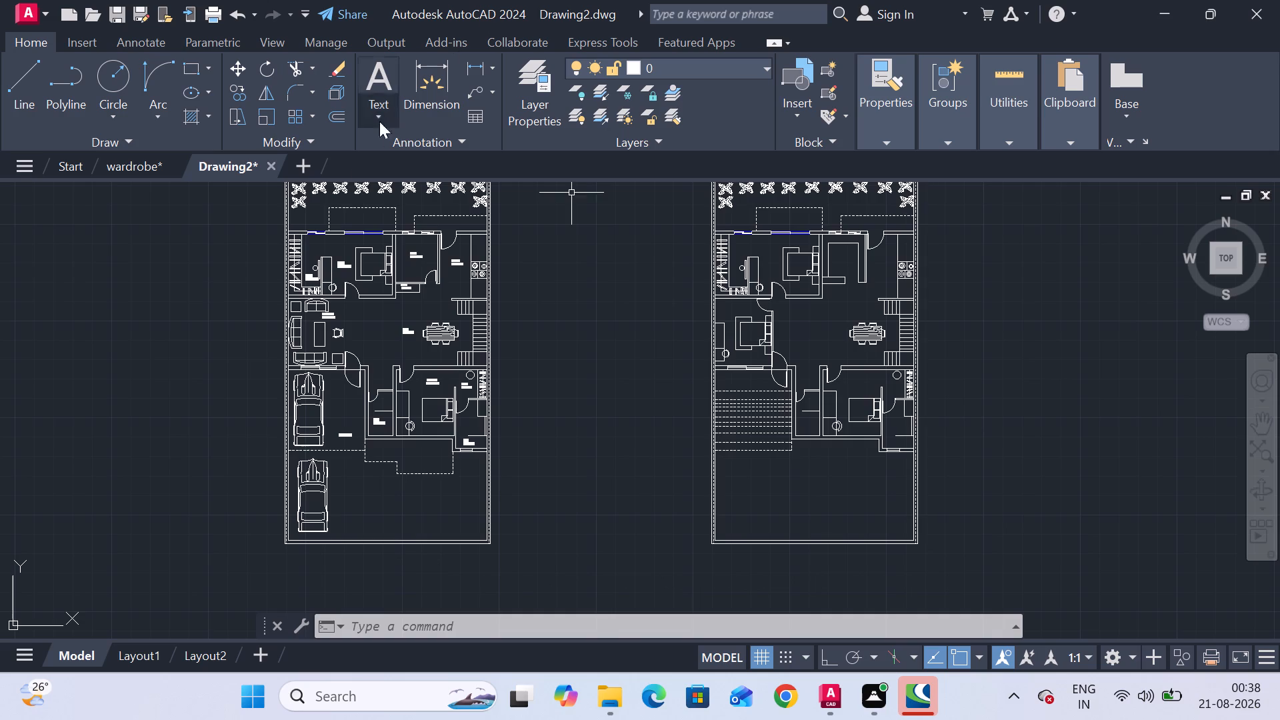
{"action": "middle_click_drag", "start_coordinate": [343, 190], "coordinate": [420, 235]}
{"action": "scroll", "coordinate": [654, 366], "scroll_direction": "down", "scroll_amount": 2}
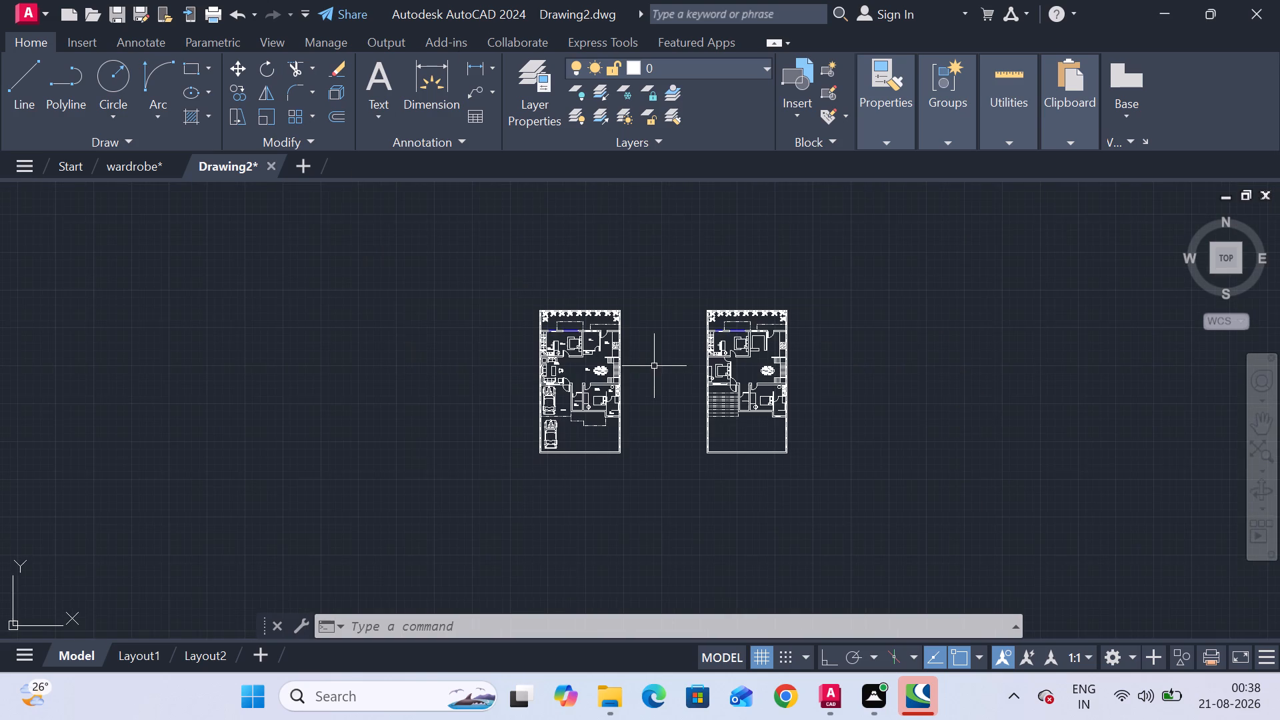
{"action": "middle_click_drag", "start_coordinate": [654, 366], "coordinate": [663, 323]}
{"action": "scroll", "coordinate": [685, 352], "scroll_direction": "up", "scroll_amount": 2}
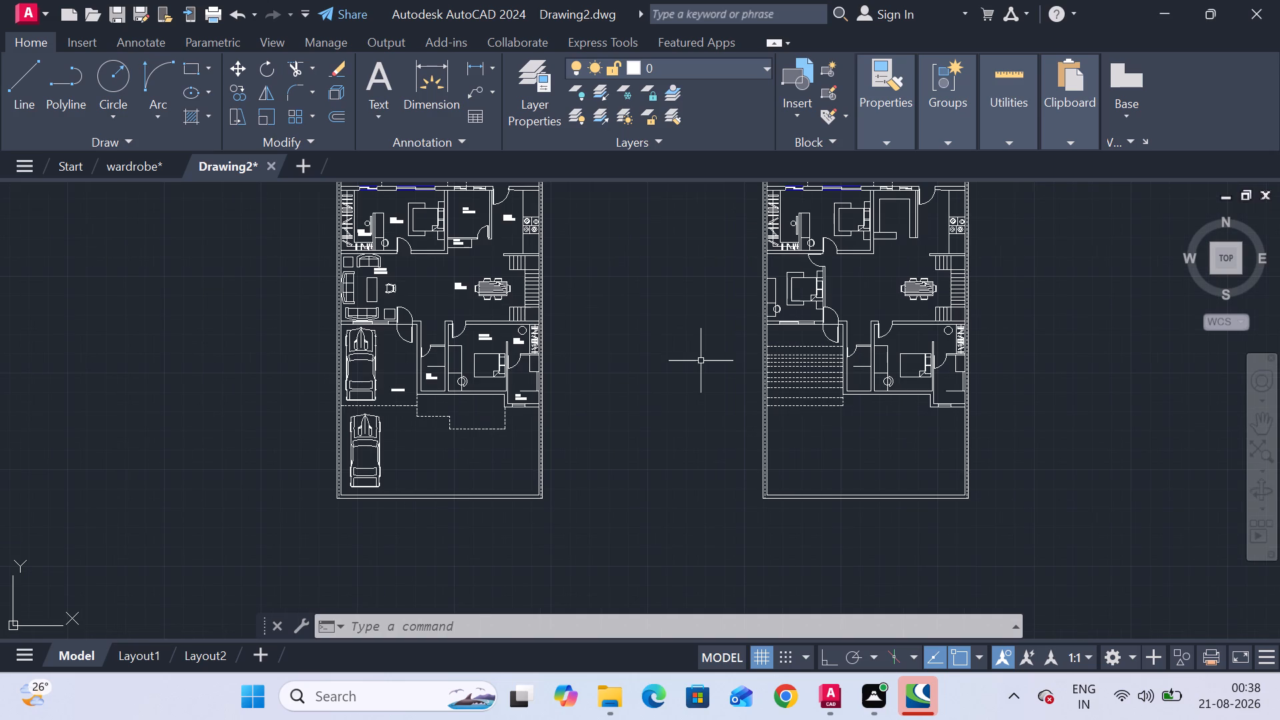
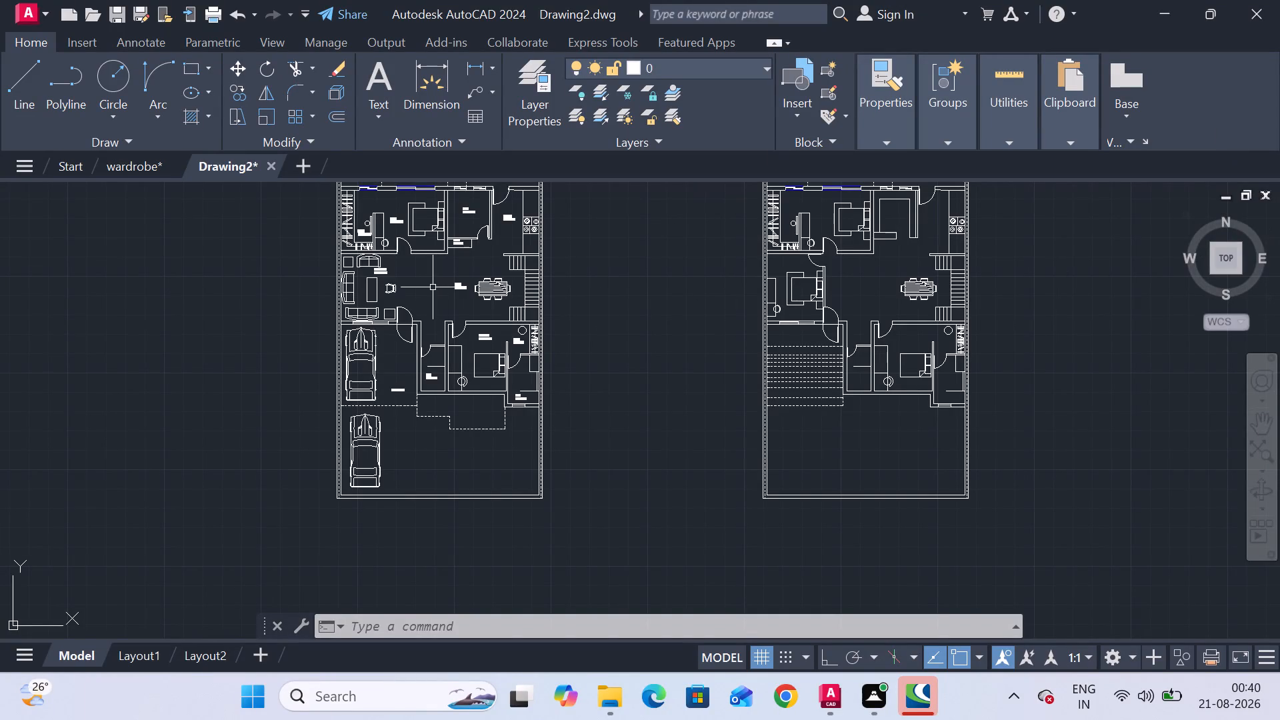
Replace the Dress label beside the bed in the upper bedroom with "bedroom" and 15'4"x13'0" on a second line.
{"action": "middle_click_drag", "start_coordinate": [415, 263], "coordinate": [419, 336]}
{"action": "scroll", "coordinate": [412, 292], "scroll_direction": "up", "scroll_amount": 4}
{"action": "scroll", "coordinate": [350, 305], "scroll_direction": "down", "scroll_amount": 2}
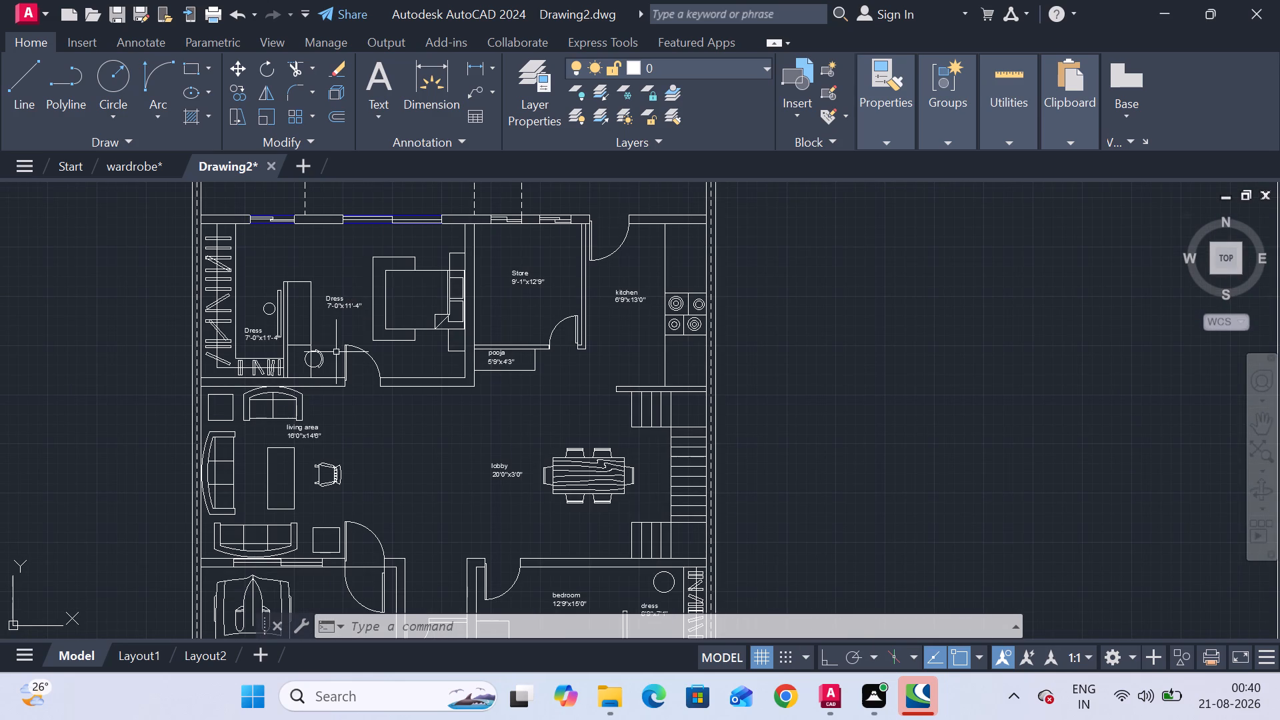
{"action": "middle_click_drag", "start_coordinate": [315, 358], "coordinate": [434, 360]}
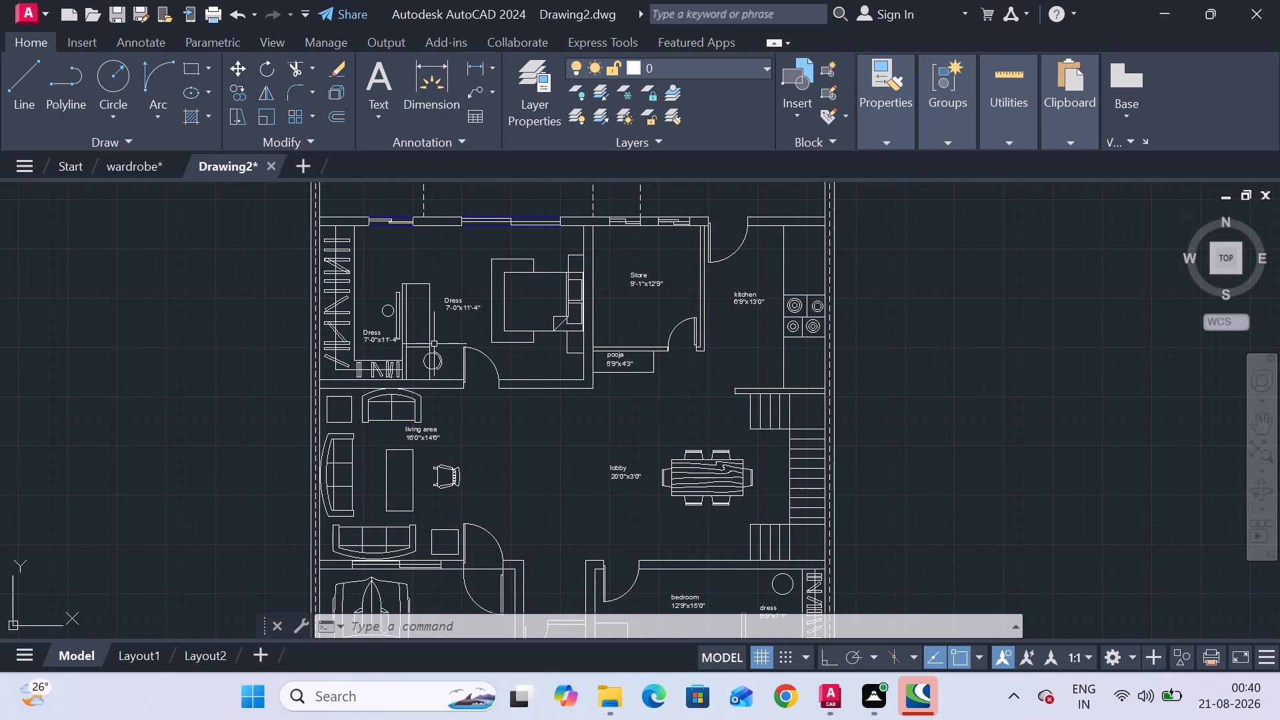
{"action": "double_click", "coordinate": [457, 310]}
{"action": "scroll", "coordinate": [457, 310], "scroll_direction": "up", "scroll_amount": 5}
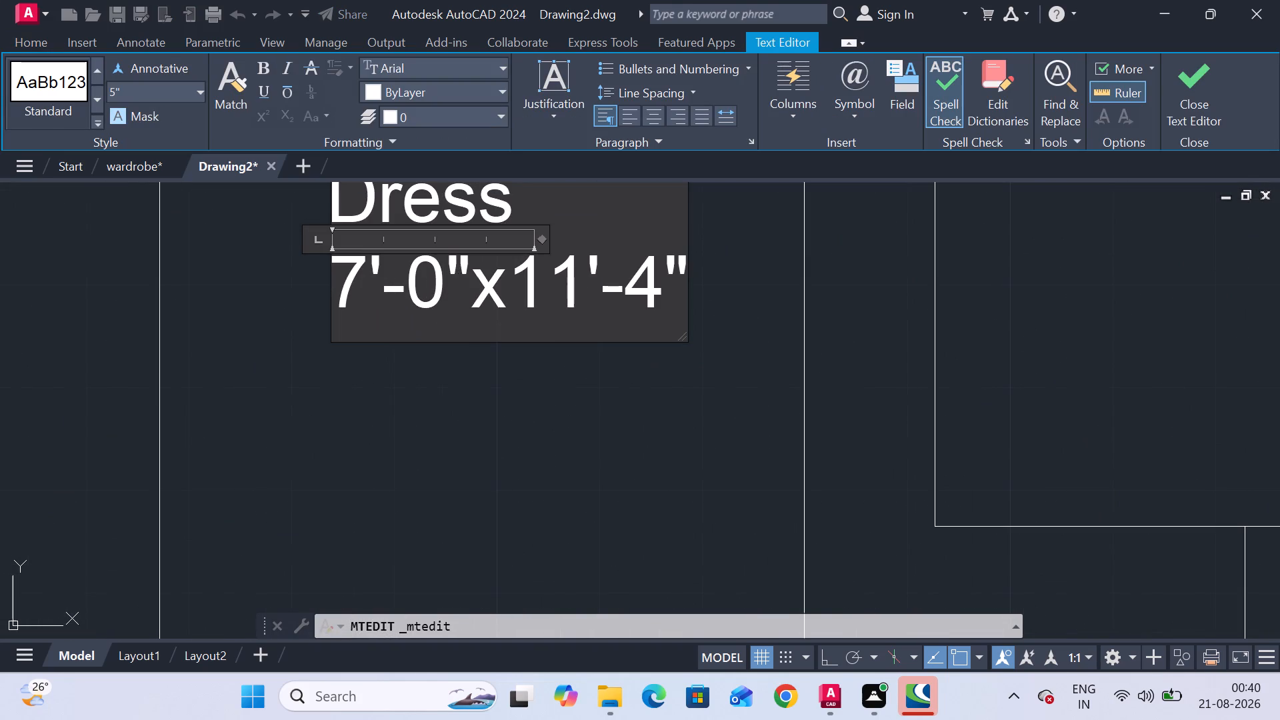
{"action": "left_click", "coordinate": [665, 289]}
{"action": "key", "text": "Right"}
{"action": "key", "text": "Right"}
{"action": "key", "text": "BackSpace"}
{"action": "key", "text": "BackSpace"}
{"action": "key", "text": "BackSpace"}
{"action": "key", "text": "BackSpace"}
{"action": "key", "text": "BackSpace"}
{"action": "key", "text": "BackSpace"}
{"action": "key", "text": "BackSpace"}
{"action": "key", "text": "BackSpace"}
{"action": "key", "text": "BackSpace"}
{"action": "key", "text": "BackSpace"}
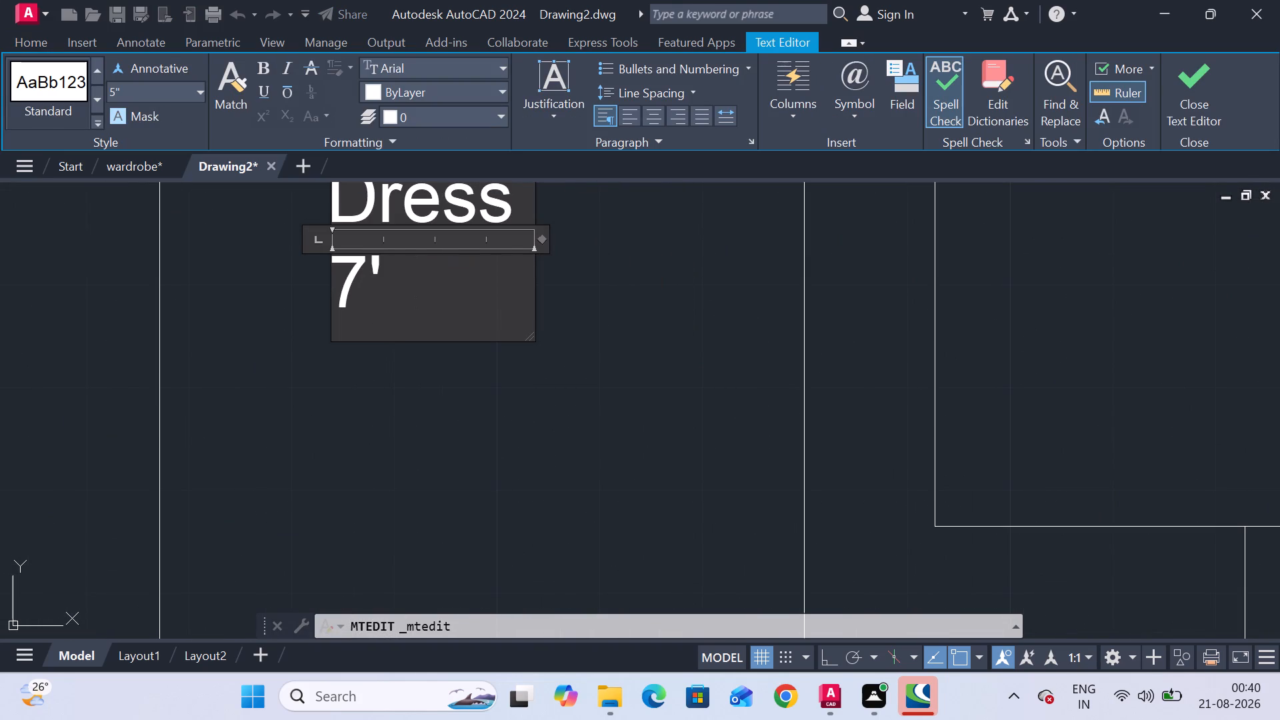
{"action": "key", "text": "BackSpace"}
{"action": "key", "text": "BackSpace"}
{"action": "key", "text": "BackSpace"}
{"action": "key", "text": "BackSpace"}
{"action": "key", "text": "BackSpace"}
{"action": "key", "text": "BackSpace"}
{"action": "key", "text": "BackSpace"}
{"action": "key", "text": "BackSpace"}
{"action": "key", "text": "BackSpace"}
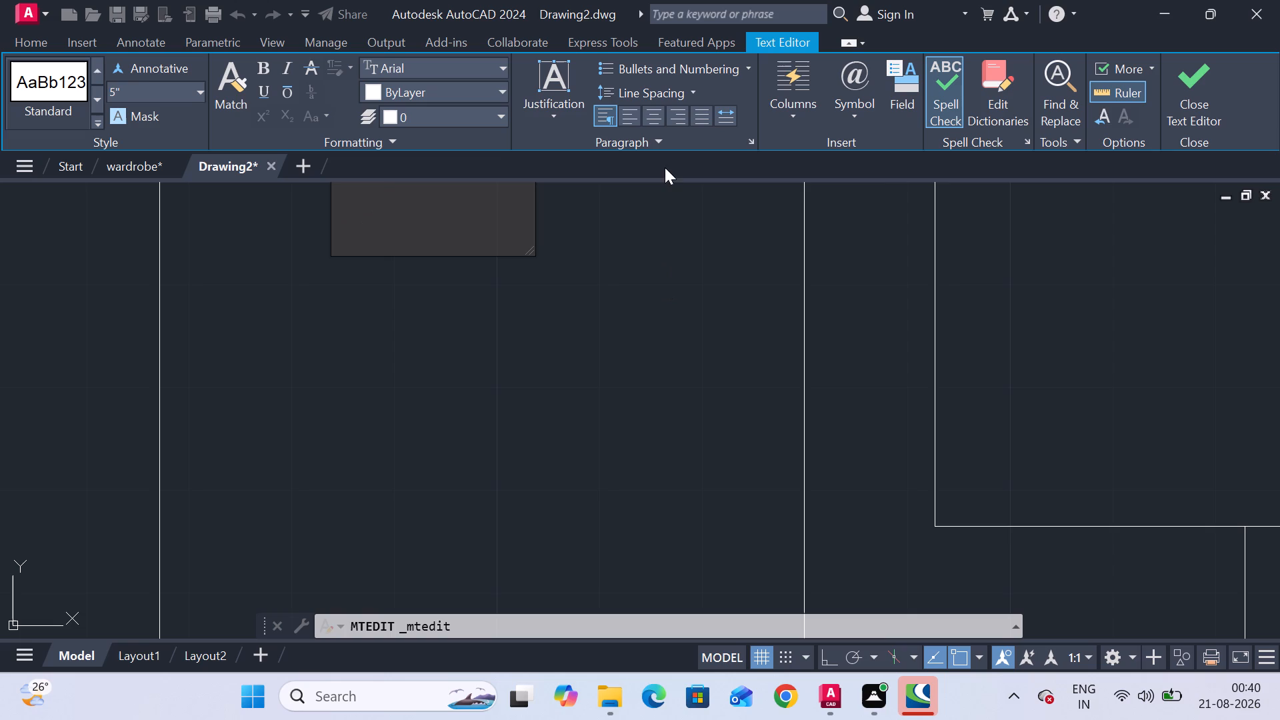
{"action": "scroll", "coordinate": [671, 257], "scroll_direction": "up", "scroll_amount": 2}
{"action": "scroll", "coordinate": [669, 254], "scroll_direction": "down", "scroll_amount": 4}
{"action": "middle_click_drag", "start_coordinate": [661, 217], "coordinate": [651, 259]}
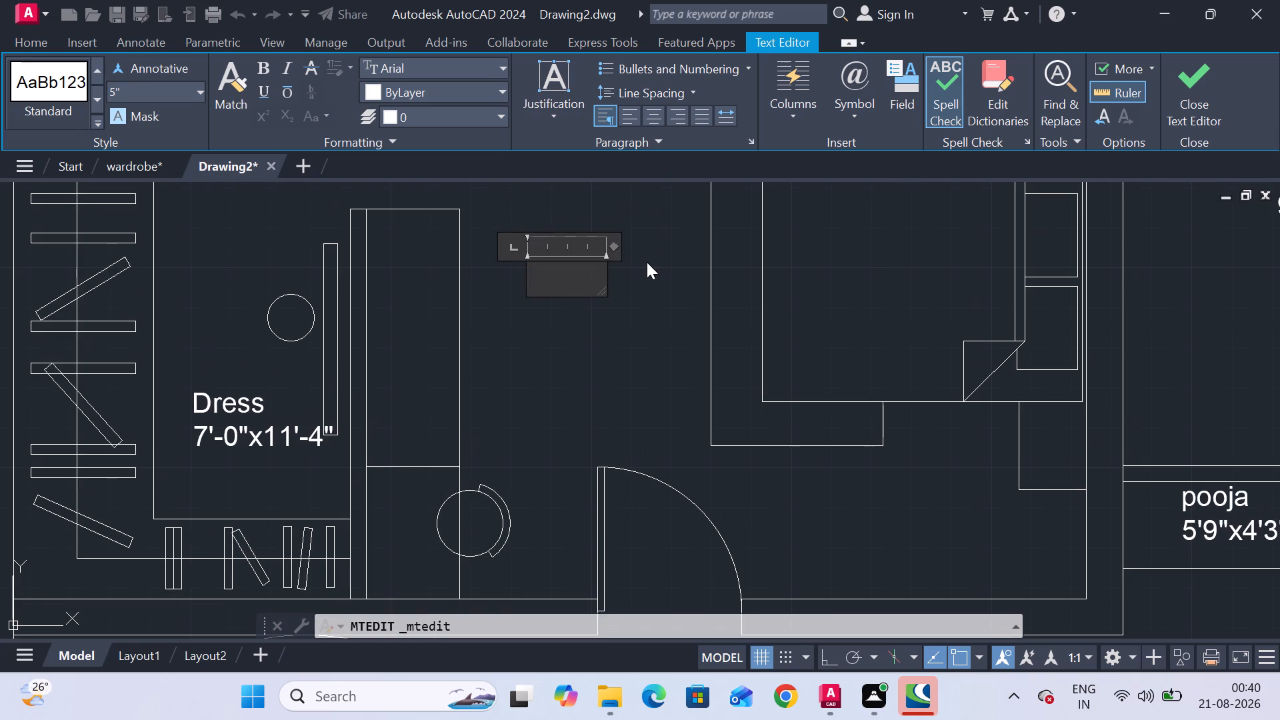
{"action": "type", "text": "bedroom"}
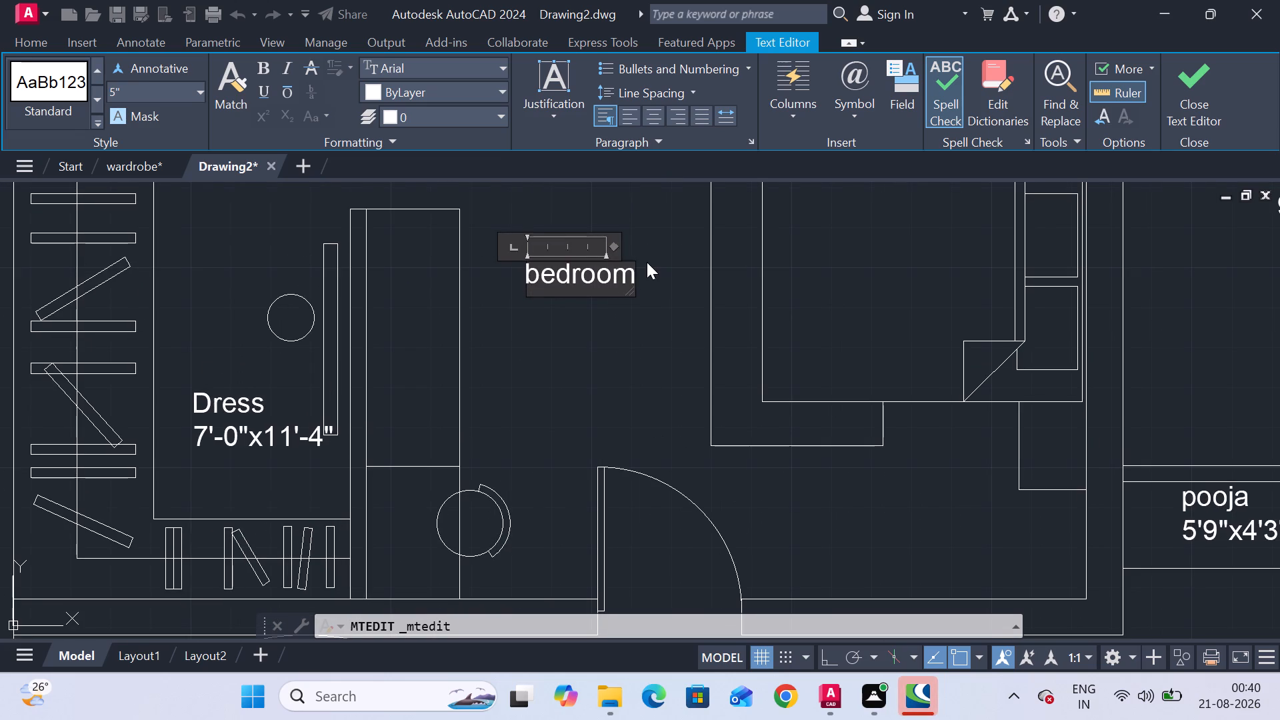
{"action": "key", "text": "Return"}
{"action": "type", "text": "15"}
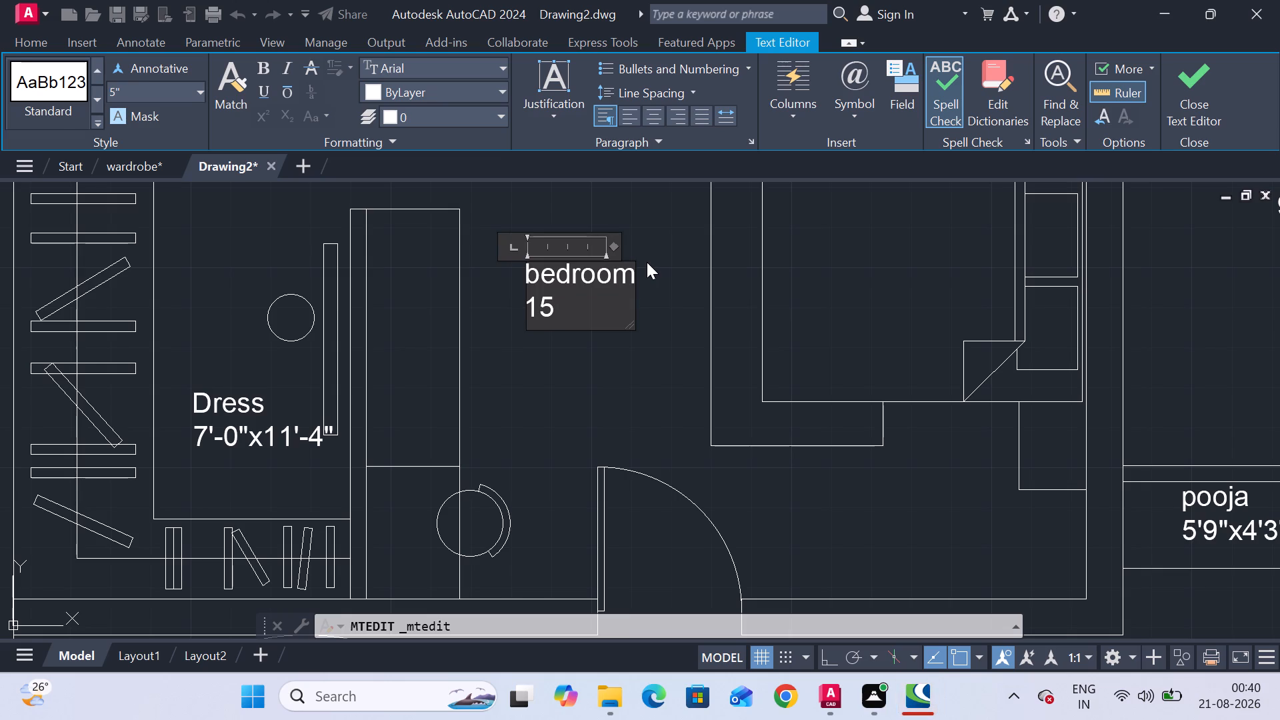
{"action": "key", "text": "apostrophe"}
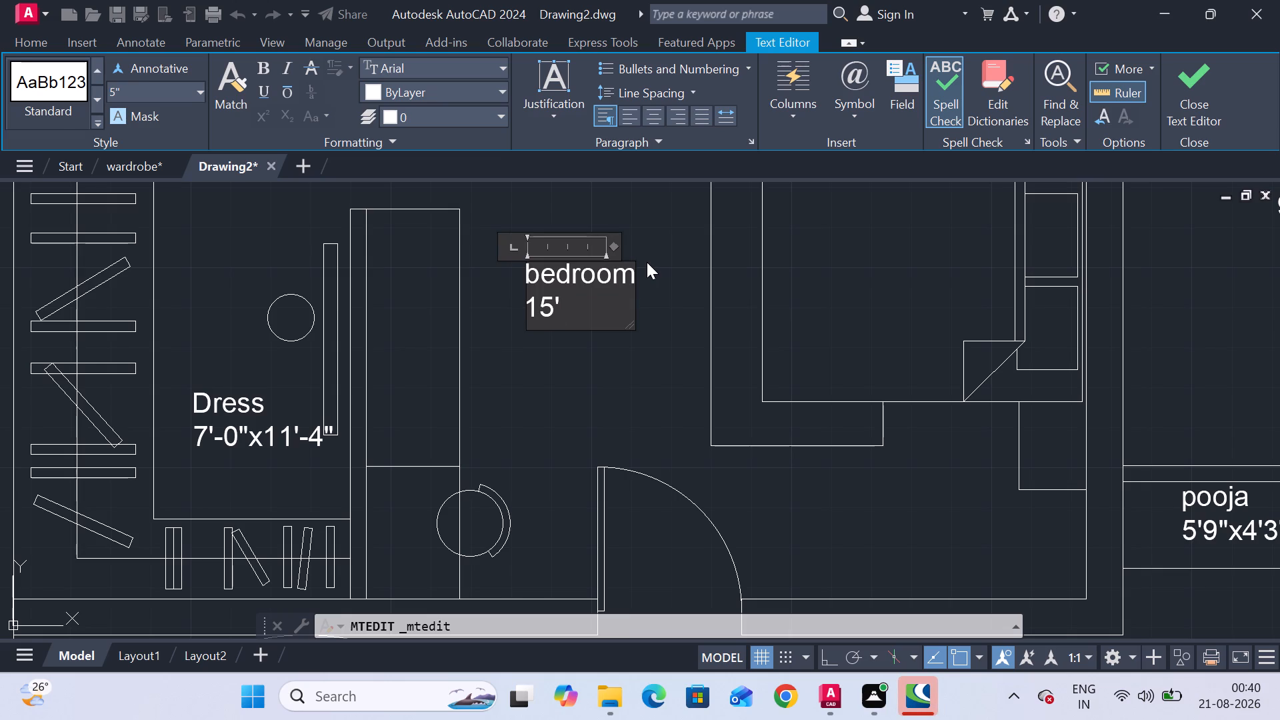
{"action": "key", "text": "4"}
{"action": "key", "text": "shift+quotedbl"}
{"action": "type", "text": "x13"}
{"action": "key", "text": "apostrophe"}
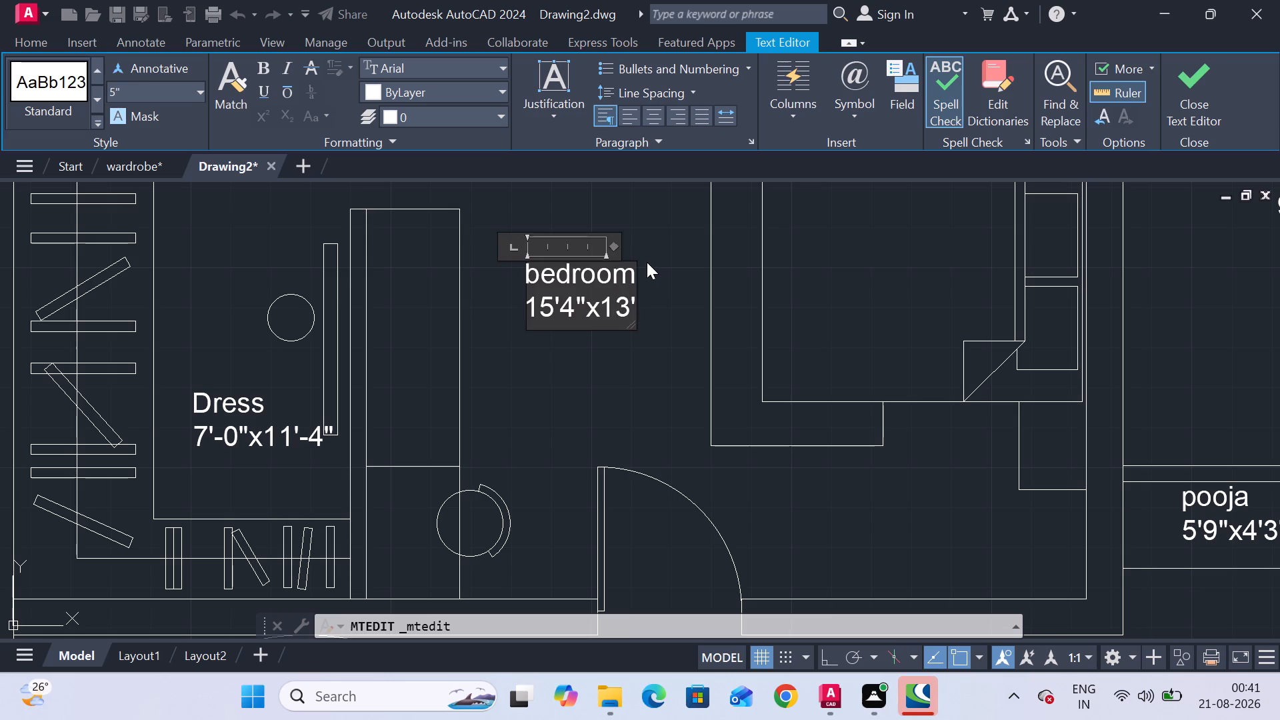
{"action": "key", "text": "0"}
{"action": "key", "text": "shift+quotedbl"}
{"action": "key", "text": "Escape"}
Copy the 7'-0"x11'-4" Dress label into the matching dress area of the unlabelled second floor plan.
{"action": "scroll", "coordinate": [617, 363], "scroll_direction": "down", "scroll_amount": 2}
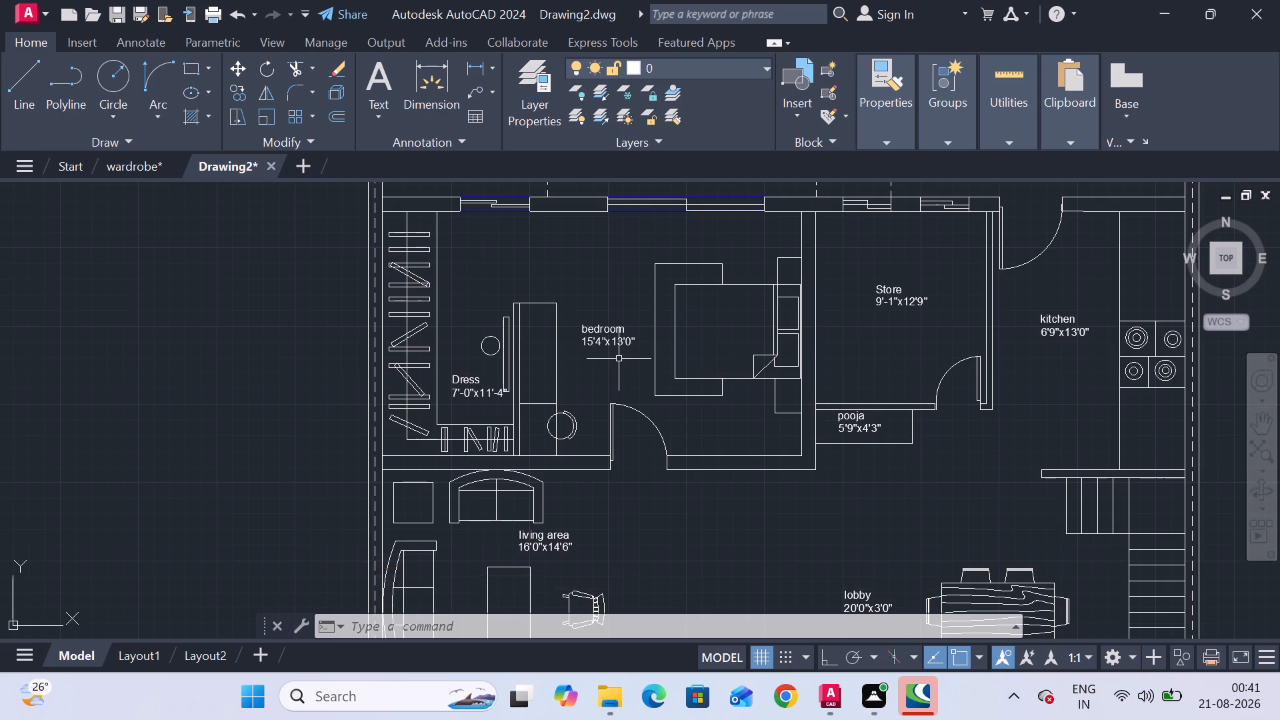
{"action": "left_click", "coordinate": [469, 380]}
{"action": "right_click", "coordinate": [467, 379]}
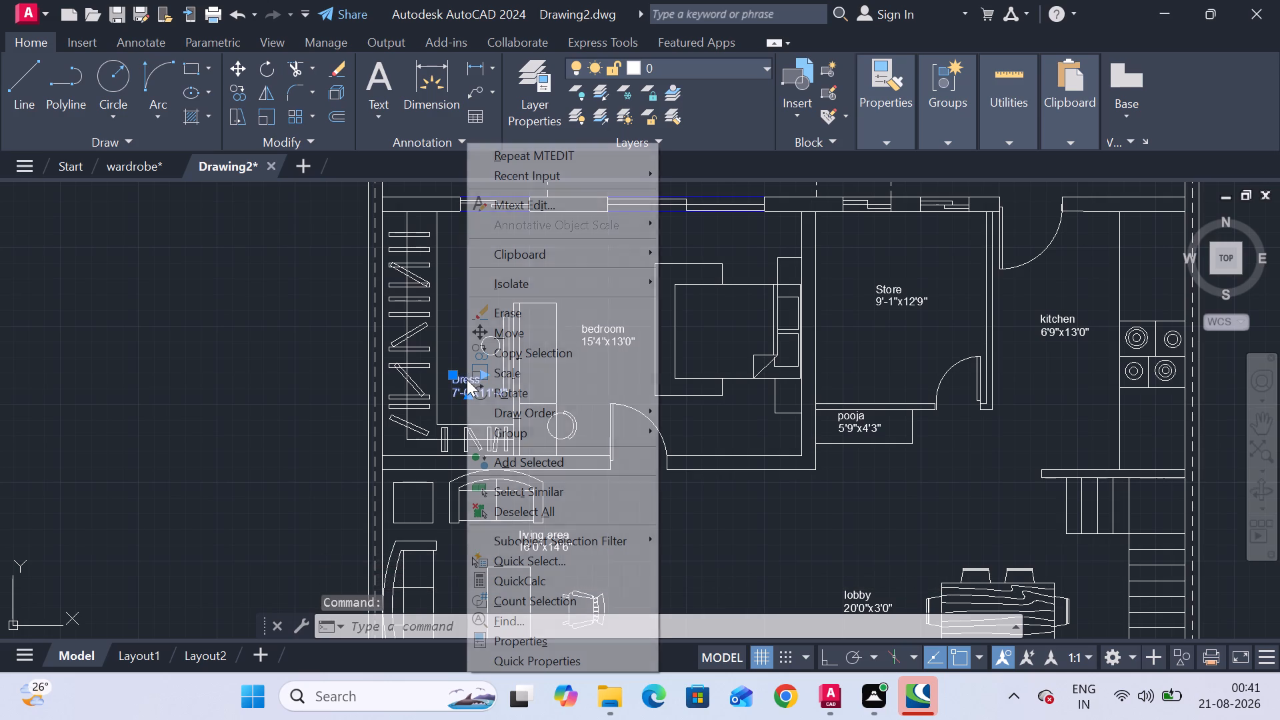
{"action": "left_click", "coordinate": [529, 353]}
{"action": "left_click", "coordinate": [478, 390]}
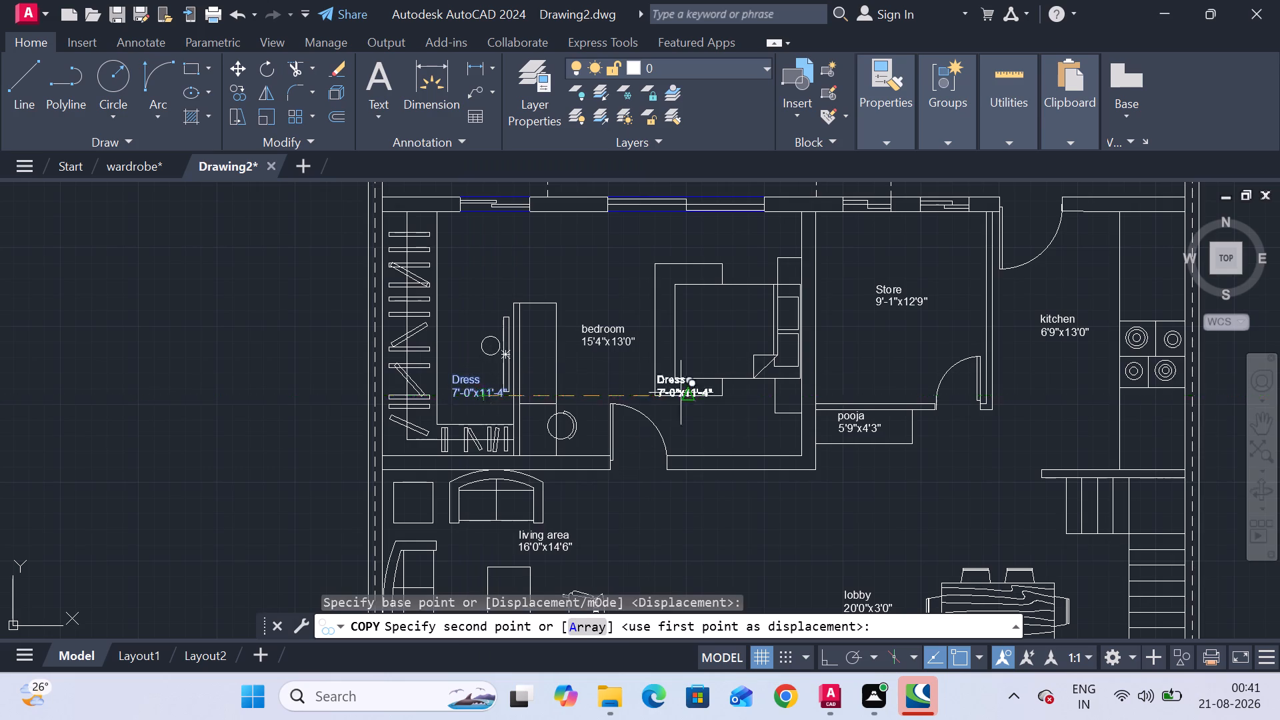
{"action": "scroll", "coordinate": [899, 390], "scroll_direction": "down", "scroll_amount": 3}
{"action": "middle_click_drag", "start_coordinate": [899, 390], "coordinate": [404, 391]}
{"action": "scroll", "coordinate": [777, 393], "scroll_direction": "up", "scroll_amount": 4}
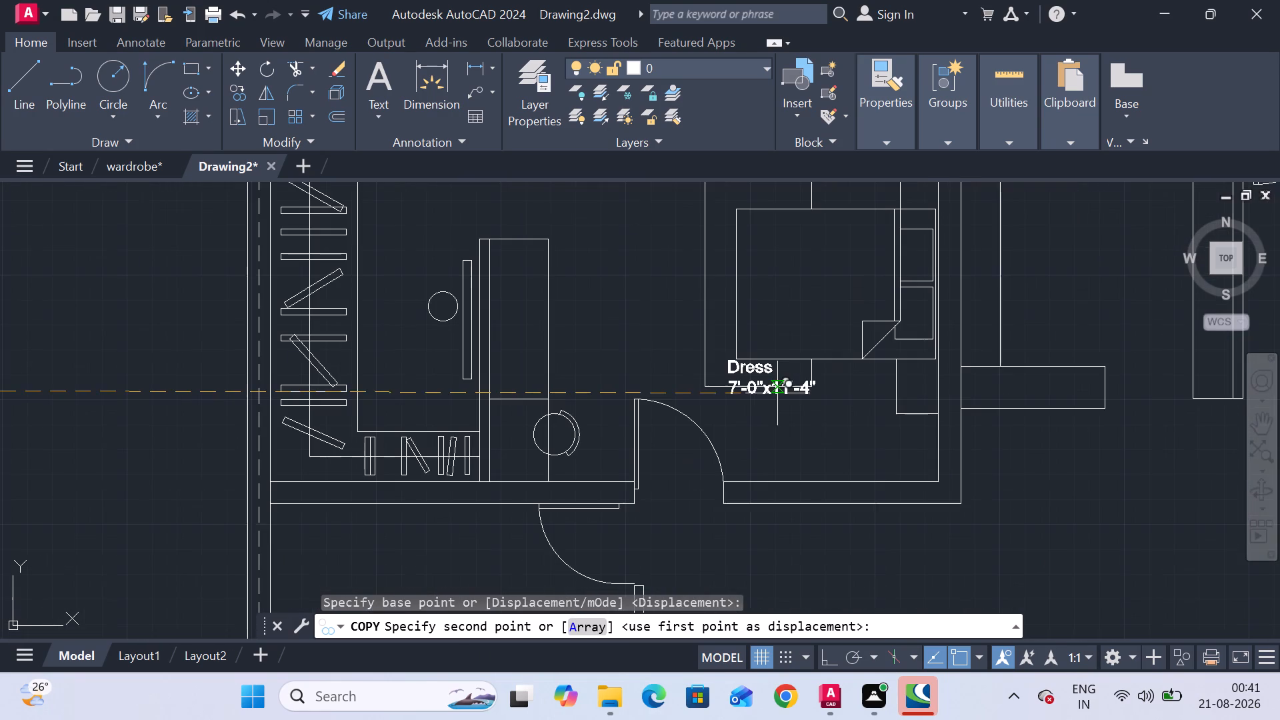
{"action": "left_click", "coordinate": [424, 394]}
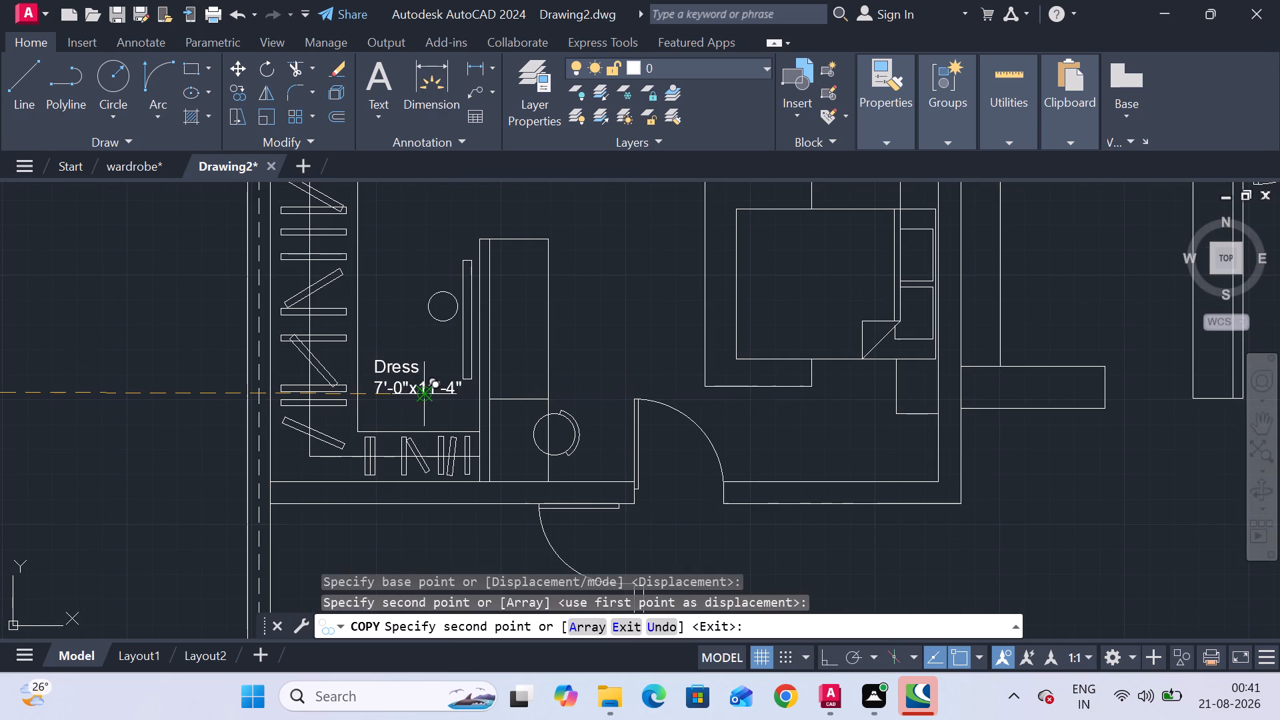
{"action": "key", "text": "Escape"}
Copy the 15'4"x13'0" bedroom label into the second plan's upper bedroom, between the desk and the bed.
{"action": "scroll", "coordinate": [451, 399], "scroll_direction": "down", "scroll_amount": 5}
{"action": "scroll", "coordinate": [209, 385], "scroll_direction": "up", "scroll_amount": 4}
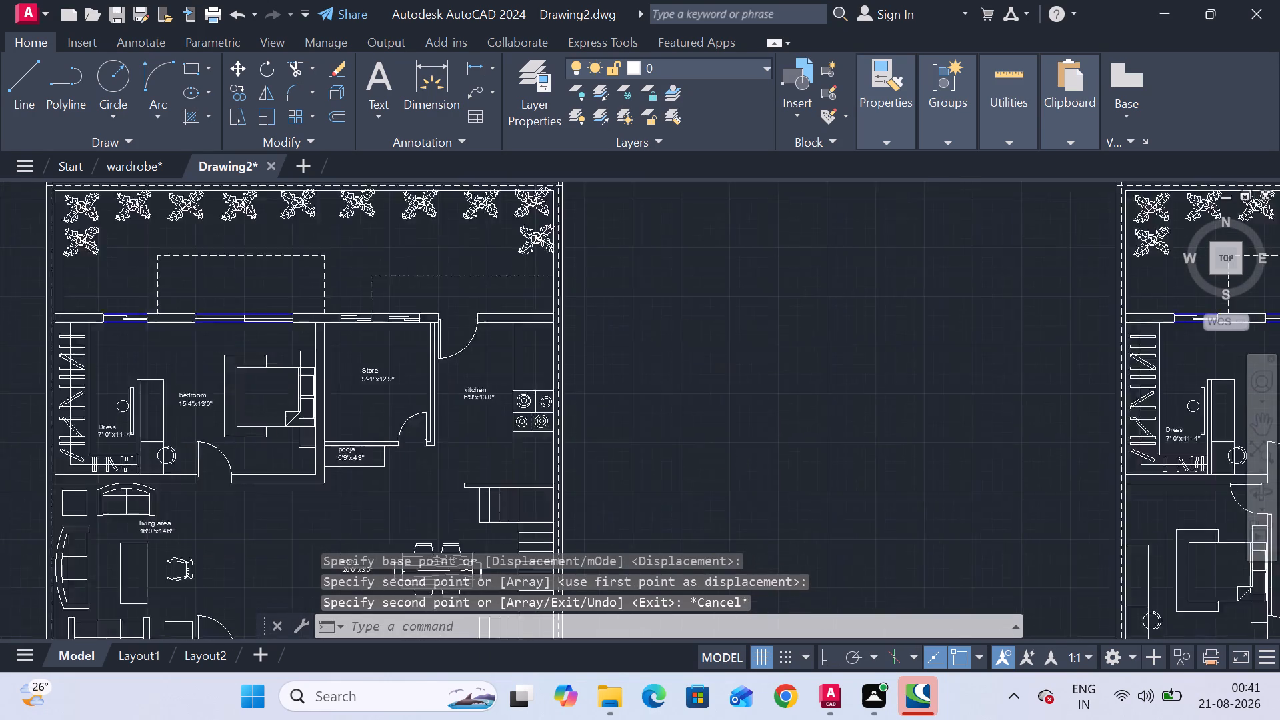
{"action": "left_click", "coordinate": [172, 406]}
{"action": "right_click", "coordinate": [172, 406]}
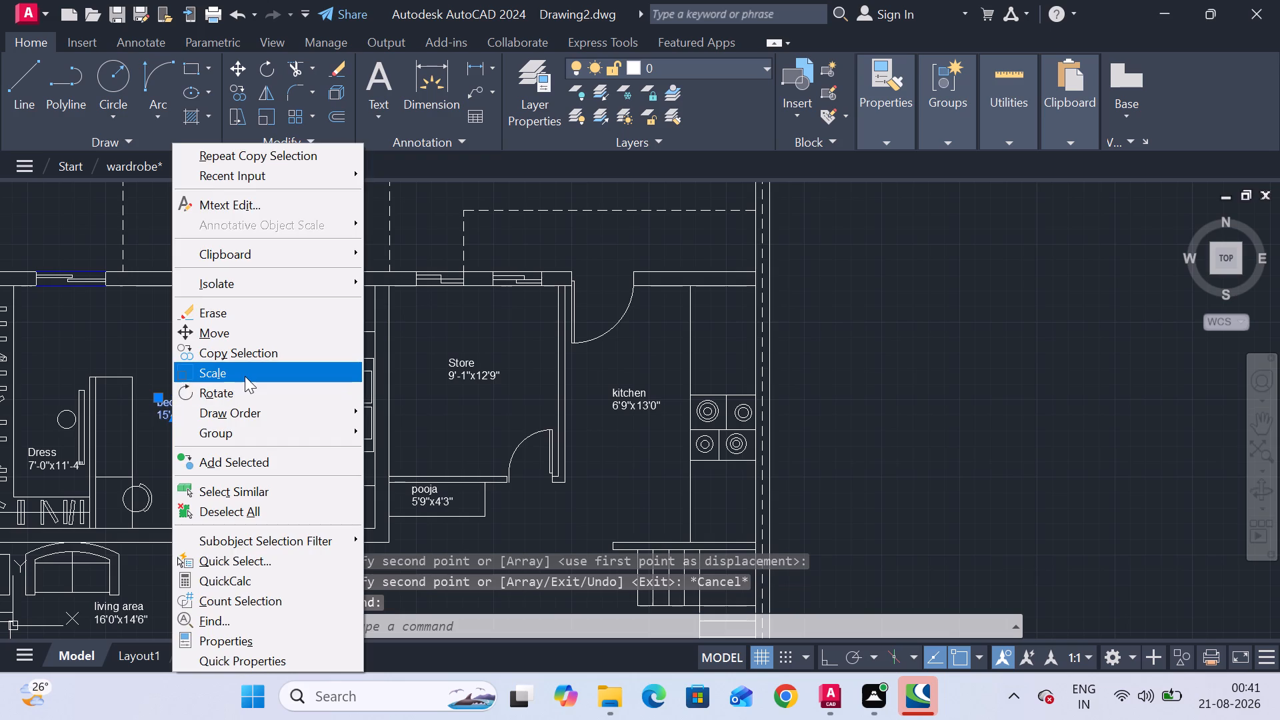
{"action": "left_click", "coordinate": [273, 357]}
{"action": "left_click_drag", "start_coordinate": [186, 403], "coordinate": [243, 404]}
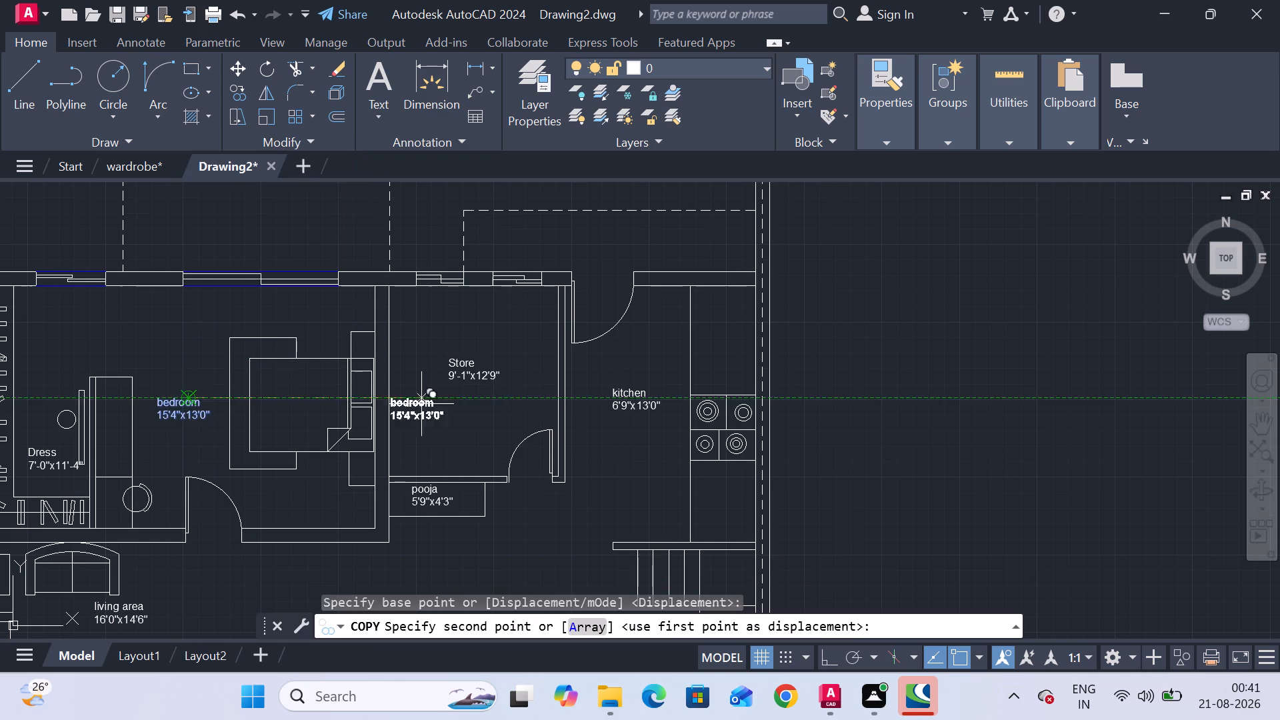
{"action": "scroll", "coordinate": [871, 415], "scroll_direction": "down", "scroll_amount": 3}
{"action": "middle_click_drag", "start_coordinate": [872, 415], "coordinate": [449, 415]}
{"action": "scroll", "coordinate": [739, 414], "scroll_direction": "up", "scroll_amount": 5}
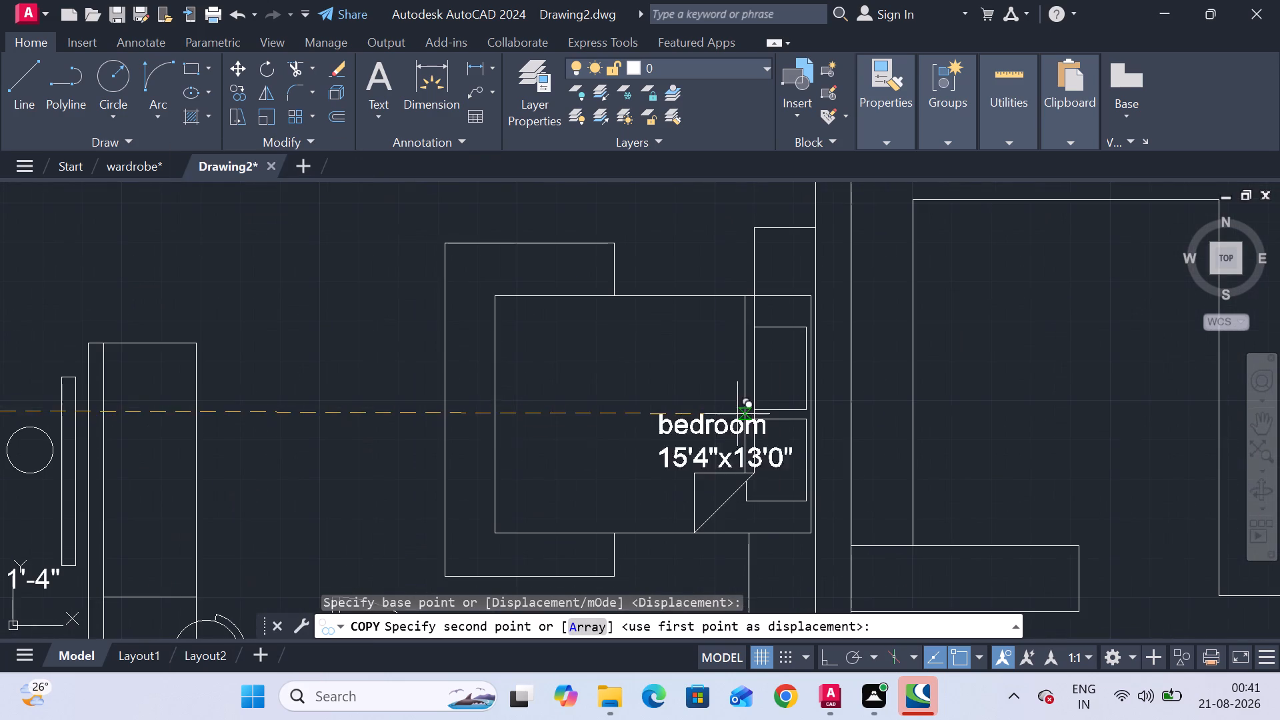
{"action": "left_click", "coordinate": [379, 385]}
{"action": "key", "text": "Escape"}
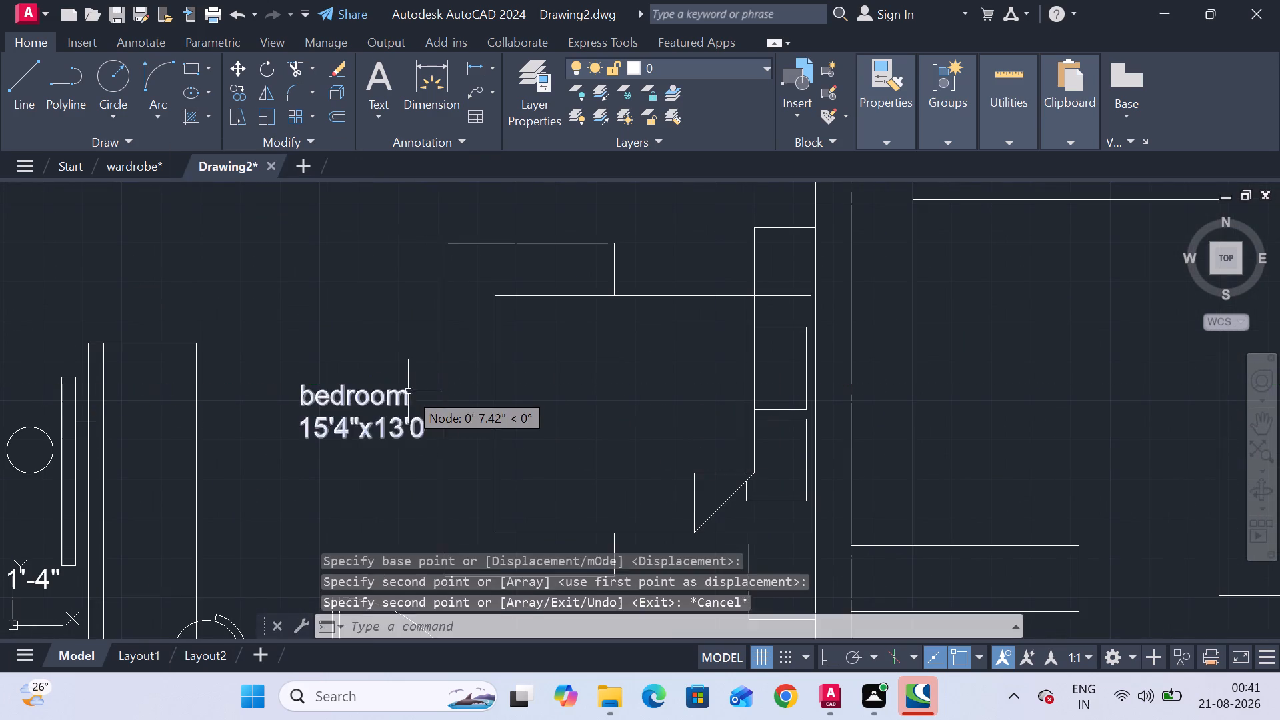
Copy the 6'9"x13'0" kitchen label into the second plan's kitchen, beside the stove counter.
{"action": "scroll", "coordinate": [408, 391], "scroll_direction": "down", "scroll_amount": 4}
{"action": "scroll", "coordinate": [265, 395], "scroll_direction": "down", "scroll_amount": 2}
{"action": "middle_click_drag", "start_coordinate": [275, 397], "coordinate": [535, 388]}
{"action": "scroll", "coordinate": [319, 388], "scroll_direction": "up", "scroll_amount": 2}
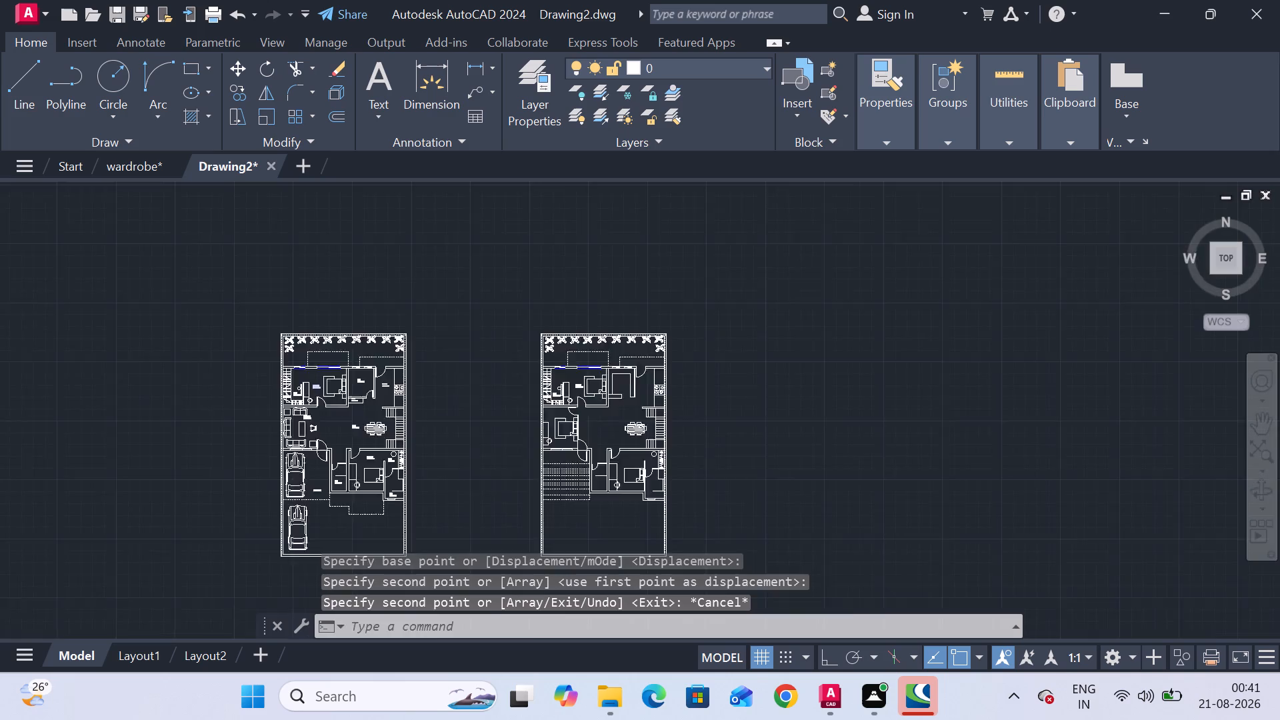
{"action": "scroll", "coordinate": [319, 388], "scroll_direction": "up", "scroll_amount": 3}
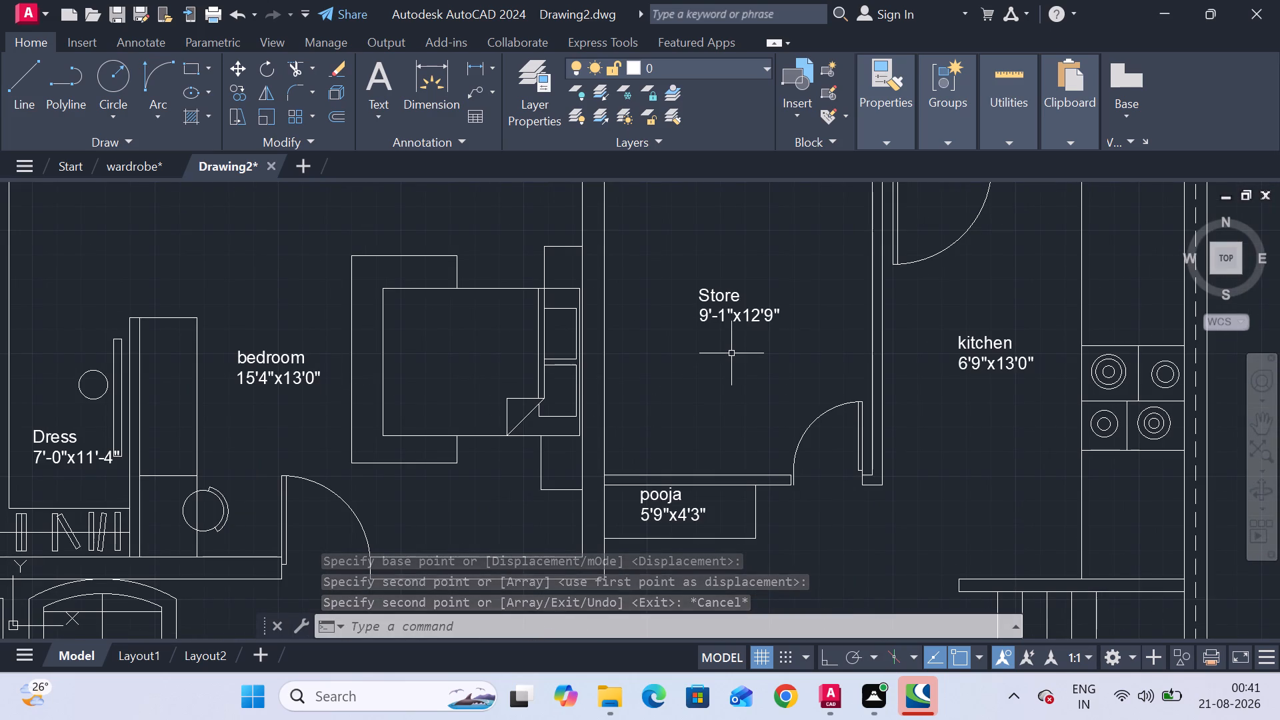
{"action": "left_click", "coordinate": [1007, 367]}
{"action": "right_click", "coordinate": [1007, 367]}
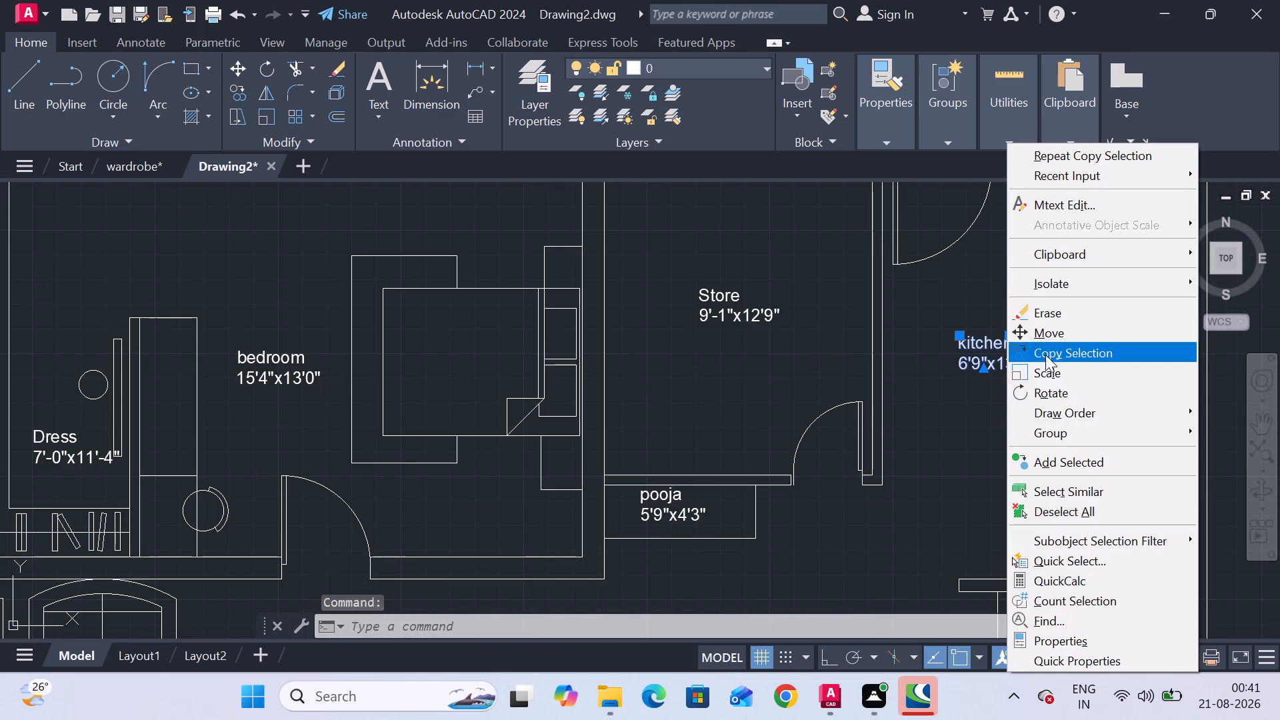
{"action": "left_click", "coordinate": [1045, 355]}
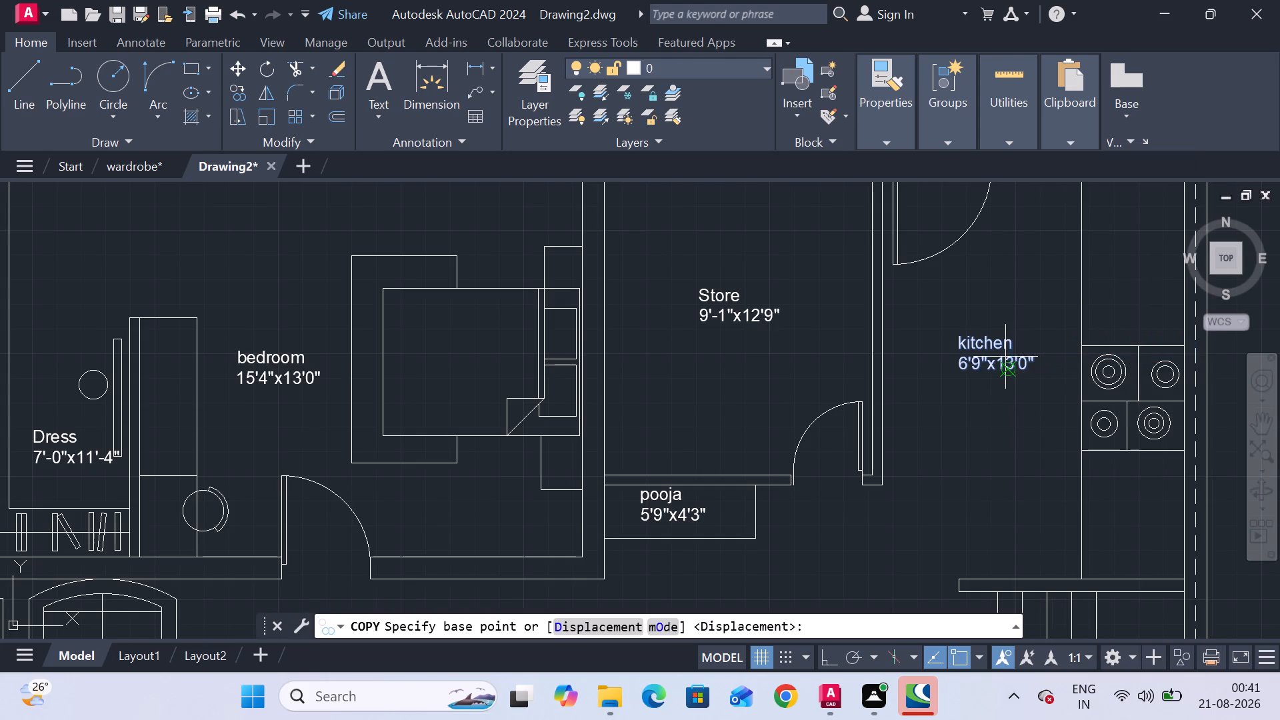
{"action": "left_click", "coordinate": [1005, 367]}
{"action": "scroll", "coordinate": [1049, 386], "scroll_direction": "down", "scroll_amount": 3}
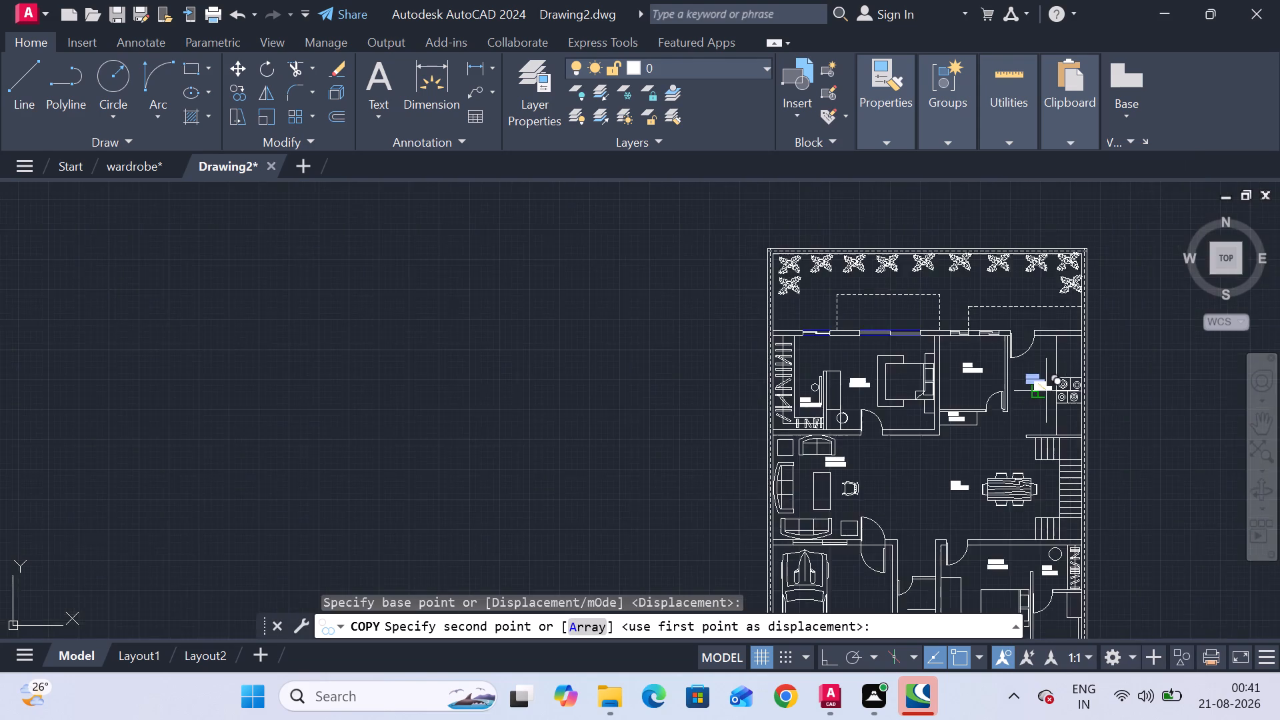
{"action": "middle_click_drag", "start_coordinate": [1046, 391], "coordinate": [478, 395]}
{"action": "scroll", "coordinate": [1067, 392], "scroll_direction": "up", "scroll_amount": 3}
{"action": "middle_click_drag", "start_coordinate": [1124, 392], "coordinate": [664, 400]}
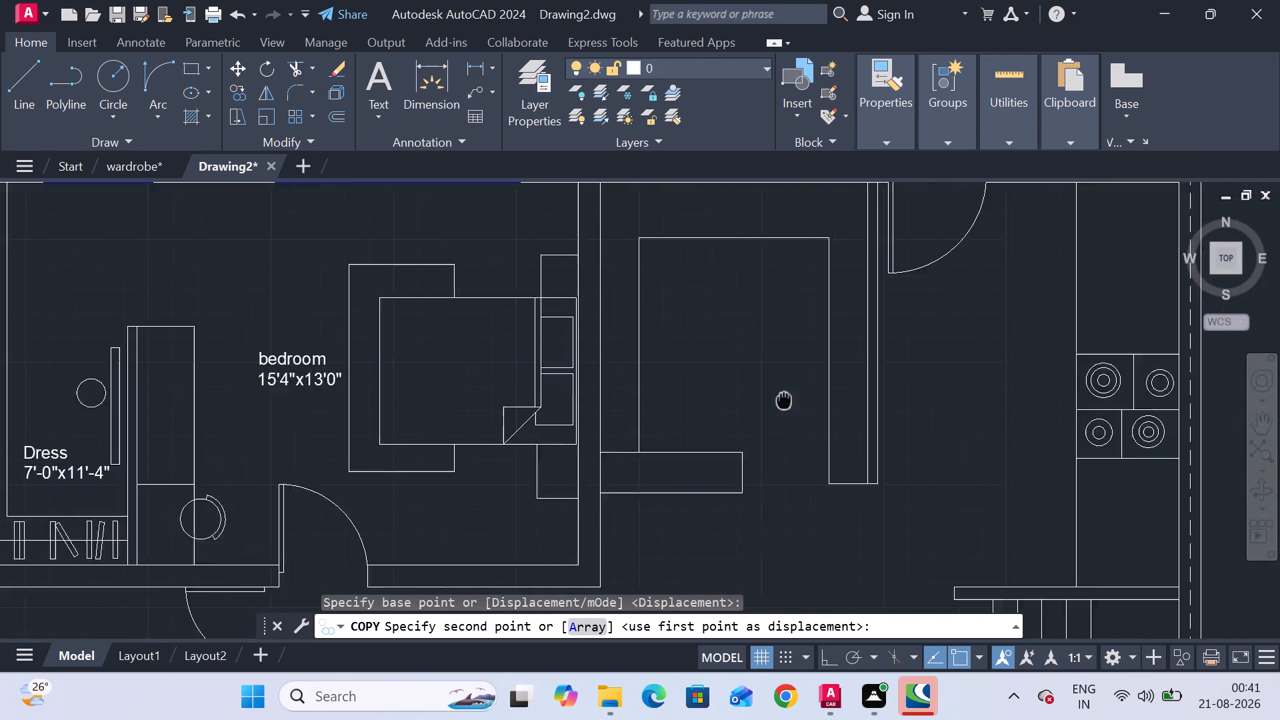
{"action": "middle_click_drag", "start_coordinate": [664, 400], "coordinate": [617, 403]}
{"action": "left_click", "coordinate": [809, 387]}
{"action": "key", "text": "Escape"}
Copy the 12'9"x15'0" bedroom label into the second plan's lower bedroom, above the bed.
{"action": "scroll", "coordinate": [684, 476], "scroll_direction": "down", "scroll_amount": 3}
{"action": "middle_click_drag", "start_coordinate": [683, 476], "coordinate": [1052, 326]}
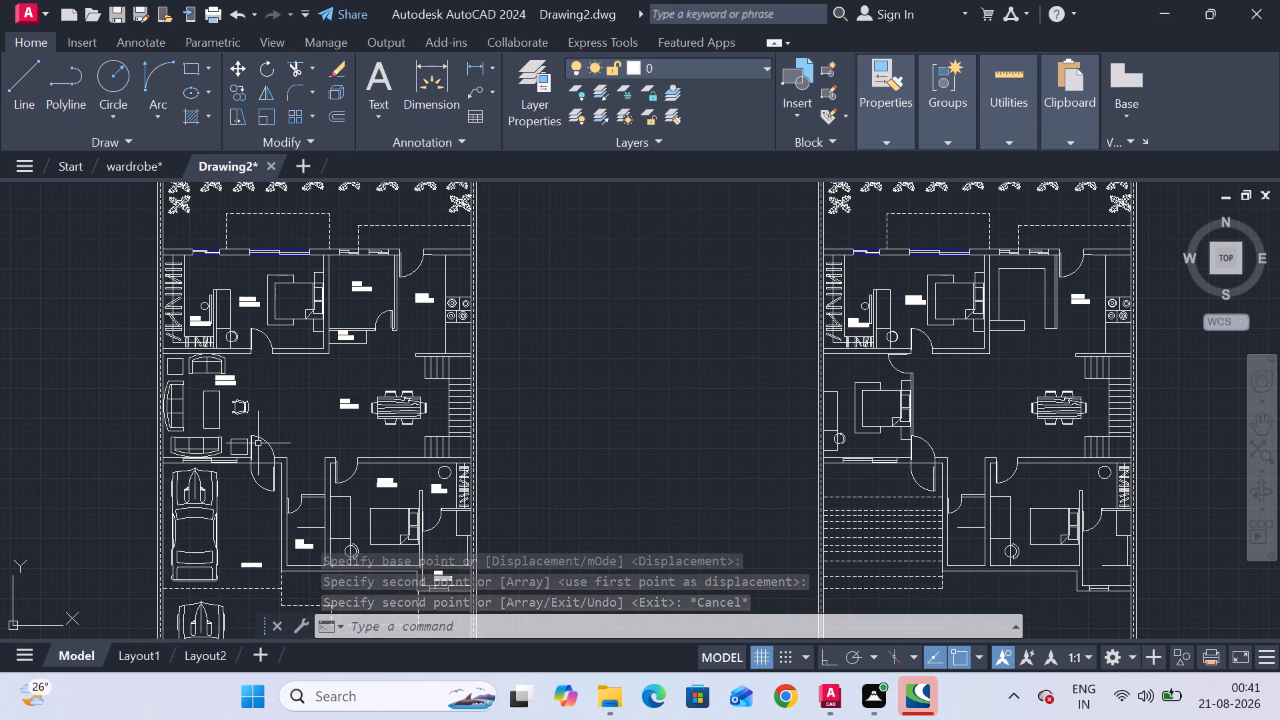
{"action": "scroll", "coordinate": [339, 448], "scroll_direction": "up", "scroll_amount": 4}
{"action": "middle_click_drag", "start_coordinate": [356, 425], "coordinate": [361, 463]}
{"action": "middle_click_drag", "start_coordinate": [412, 444], "coordinate": [415, 467]}
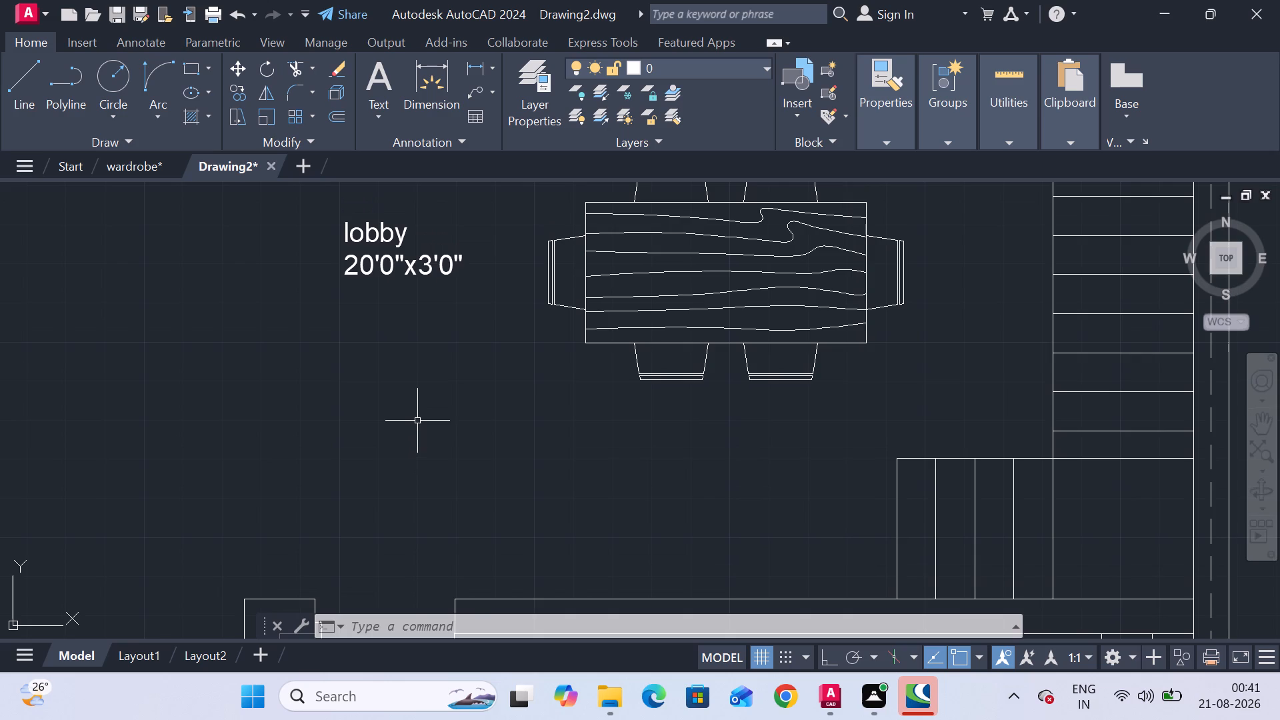
{"action": "scroll", "coordinate": [417, 420], "scroll_direction": "down", "scroll_amount": 3}
{"action": "middle_click_drag", "start_coordinate": [417, 420], "coordinate": [467, 365]}
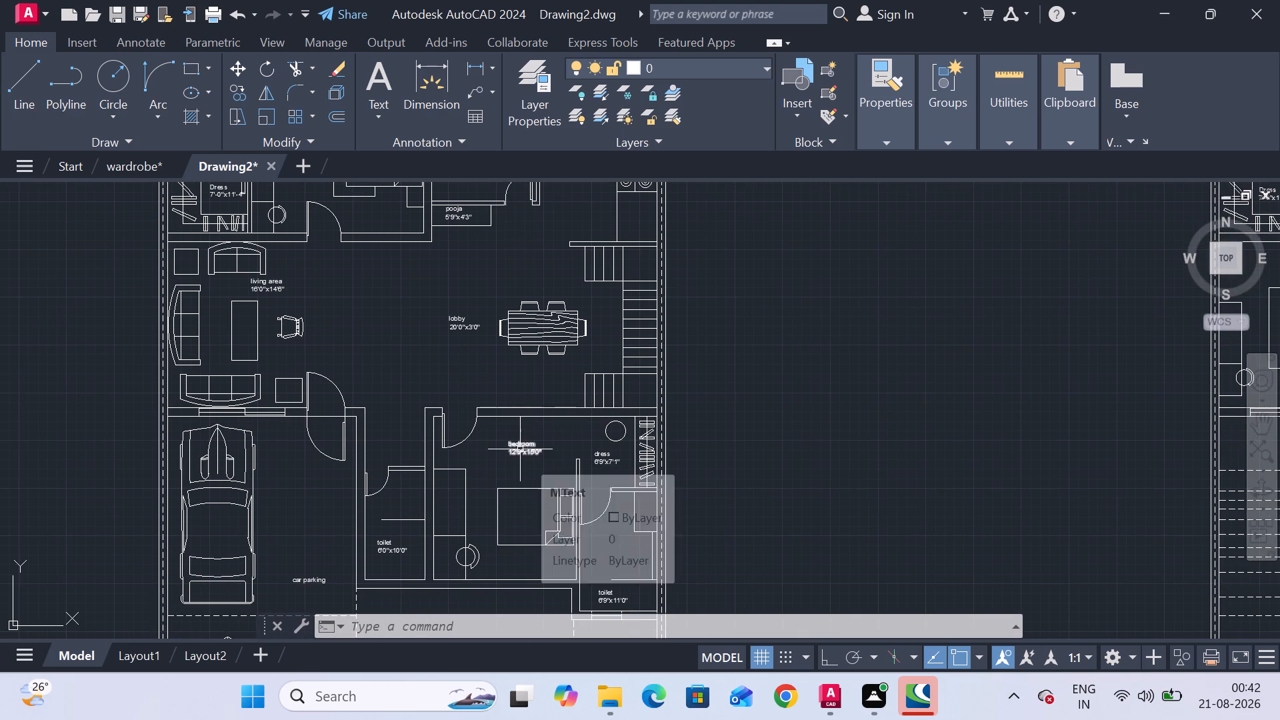
{"action": "scroll", "coordinate": [524, 491], "scroll_direction": "up", "scroll_amount": 2}
{"action": "left_click", "coordinate": [532, 399]}
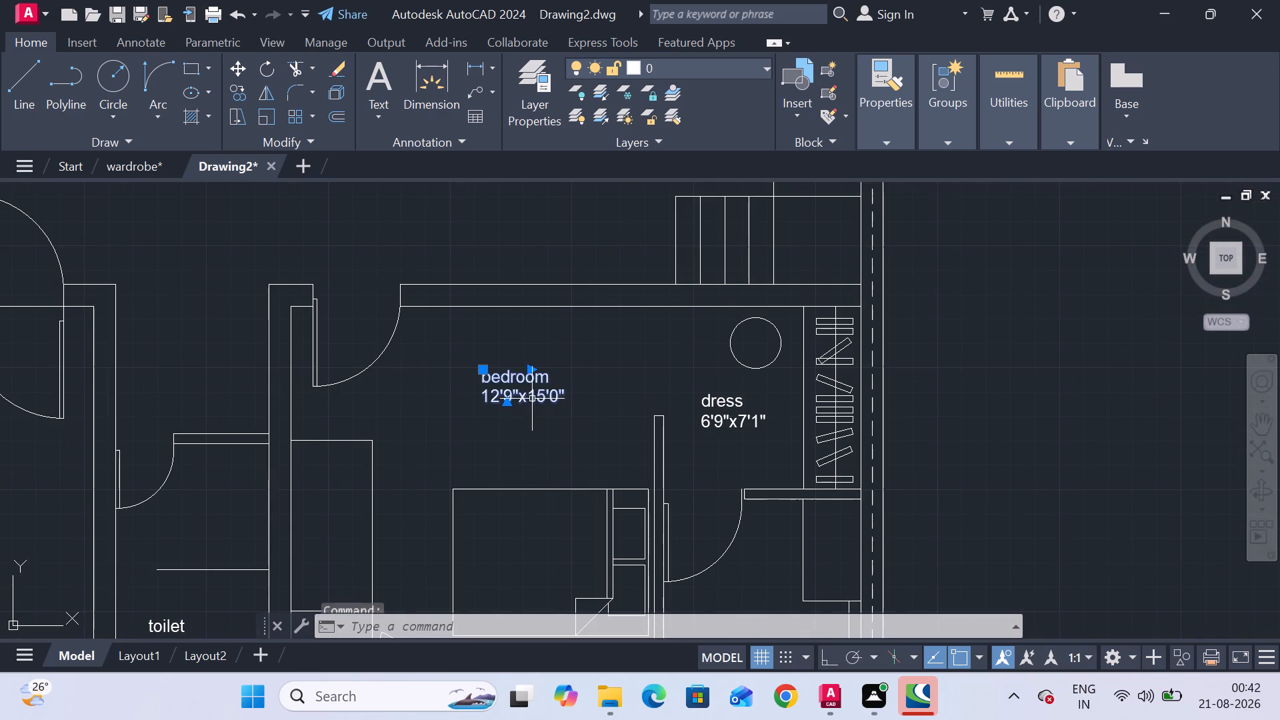
{"action": "right_click", "coordinate": [529, 399]}
{"action": "left_click", "coordinate": [618, 357]}
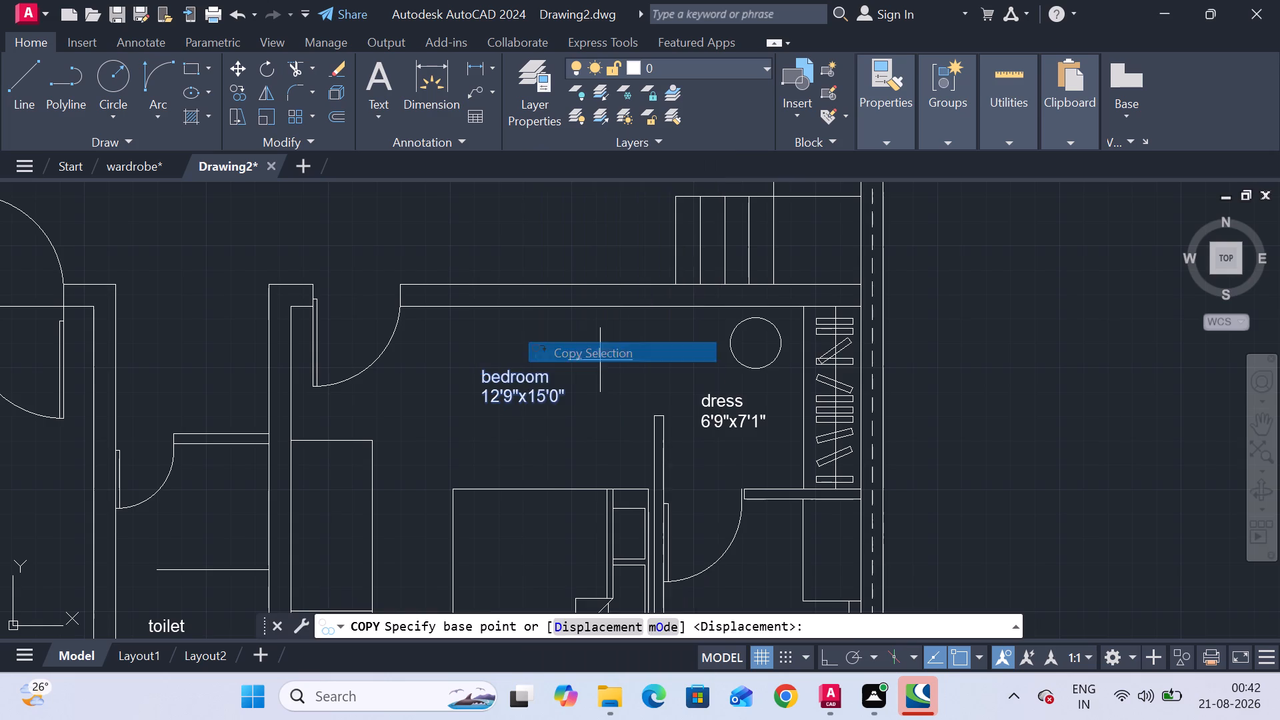
{"action": "left_click", "coordinate": [513, 387]}
{"action": "scroll", "coordinate": [781, 414], "scroll_direction": "down", "scroll_amount": 3}
{"action": "middle_click_drag", "start_coordinate": [787, 419], "coordinate": [309, 419]}
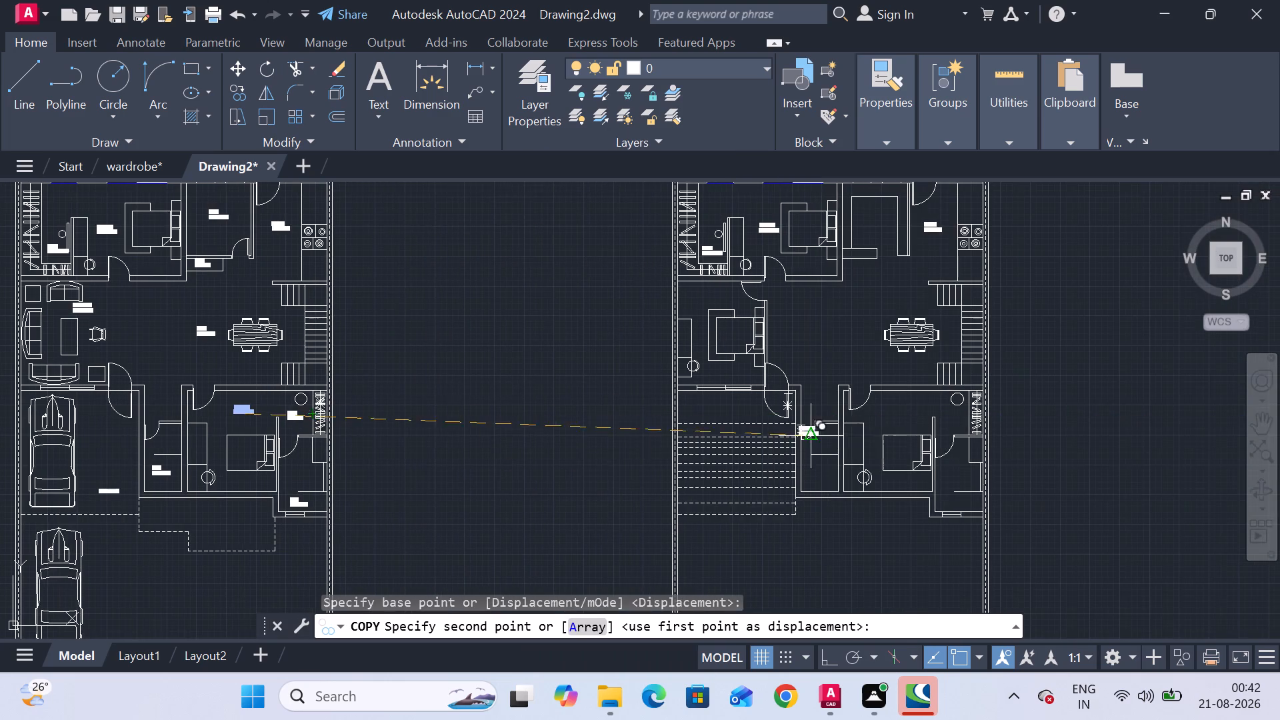
{"action": "scroll", "coordinate": [887, 423], "scroll_direction": "up", "scroll_amount": 3}
{"action": "left_click", "coordinate": [926, 402]}
{"action": "key", "text": "Escape"}
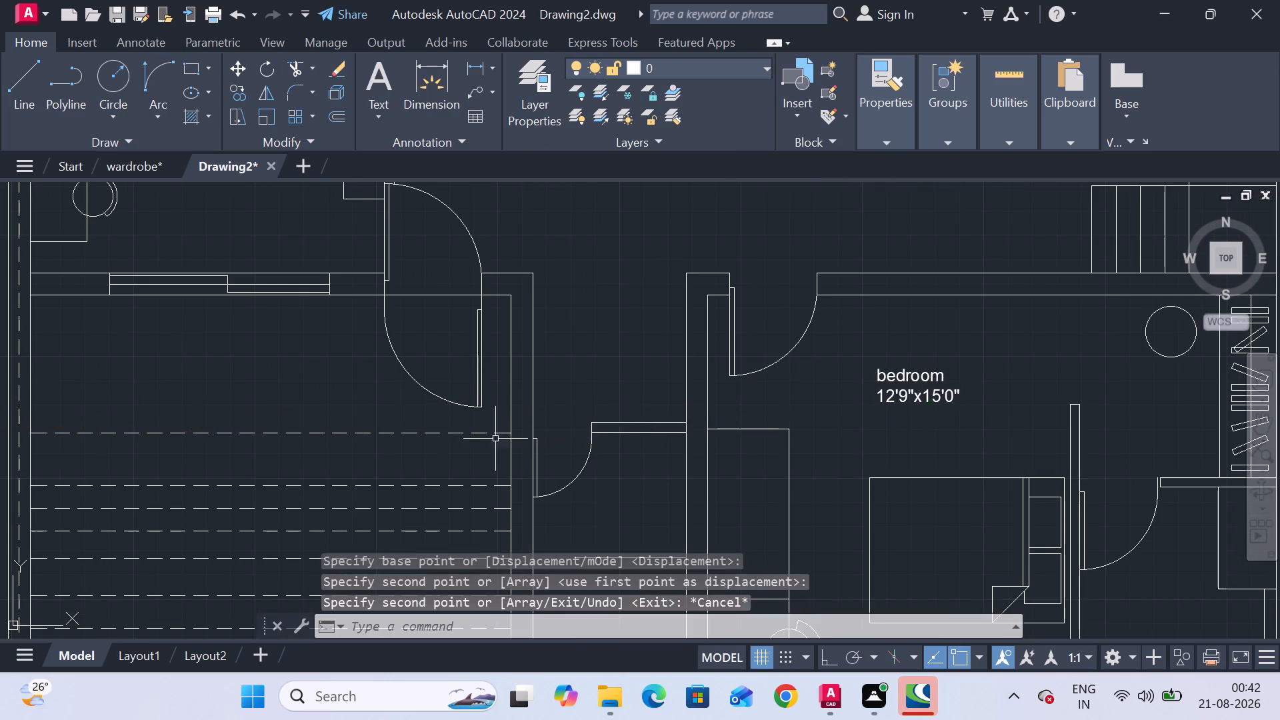
Copy the 6'9"x7'1" dress label into the second plan's lower dress area, beside the wardrobe.
{"action": "scroll", "coordinate": [404, 439], "scroll_direction": "down", "scroll_amount": 3}
{"action": "middle_click_drag", "start_coordinate": [403, 438], "coordinate": [938, 364]}
{"action": "scroll", "coordinate": [454, 365], "scroll_direction": "up", "scroll_amount": 4}
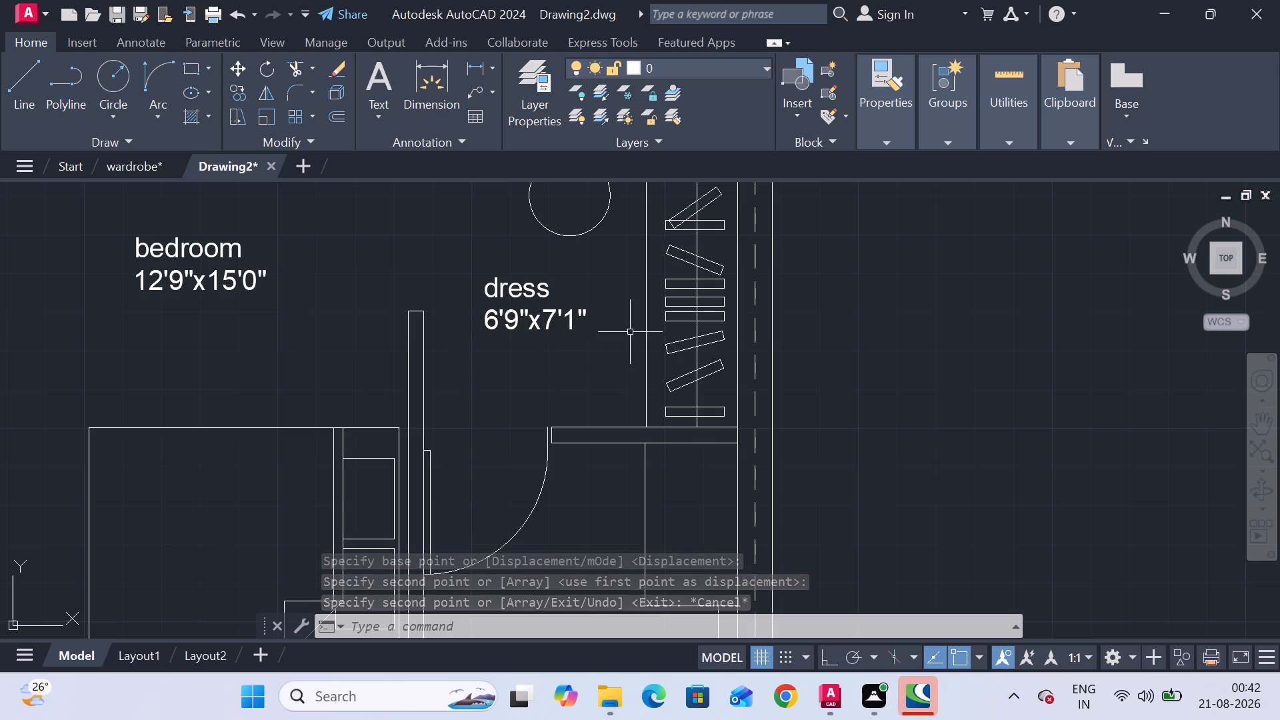
{"action": "left_click", "coordinate": [557, 323]}
{"action": "key", "text": "Escape"}
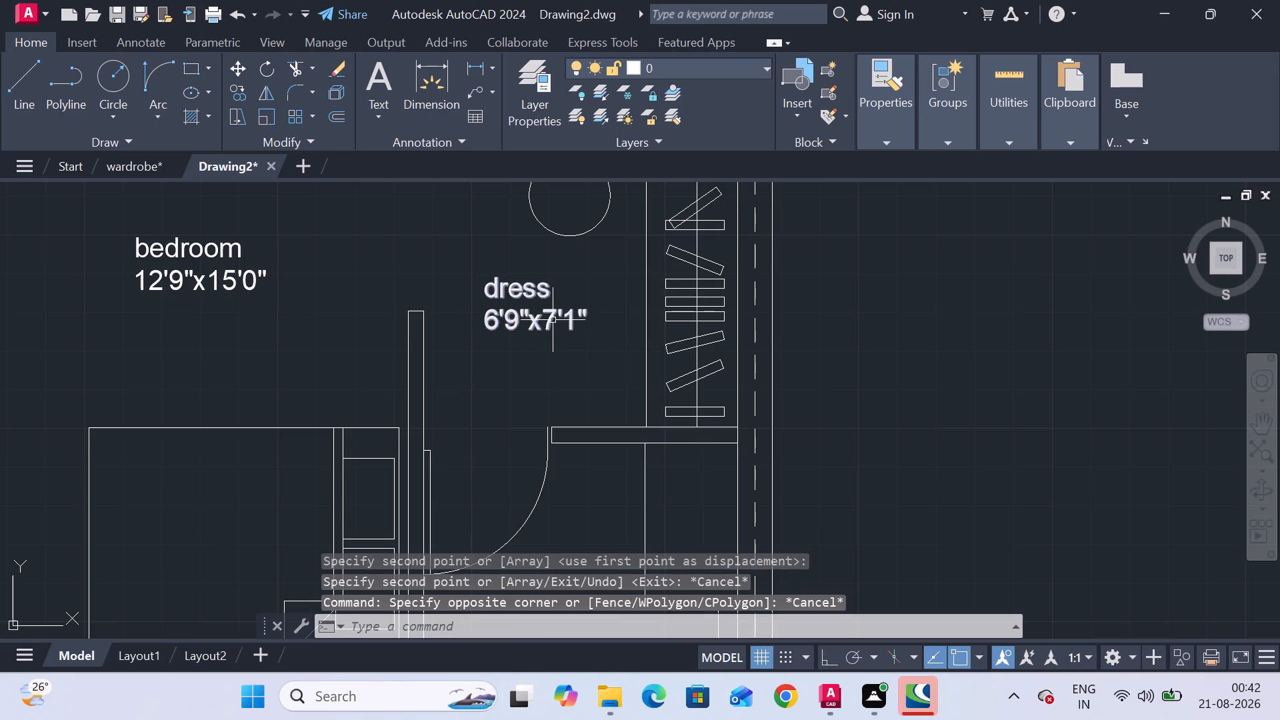
{"action": "left_click", "coordinate": [553, 320]}
{"action": "right_click", "coordinate": [553, 320]}
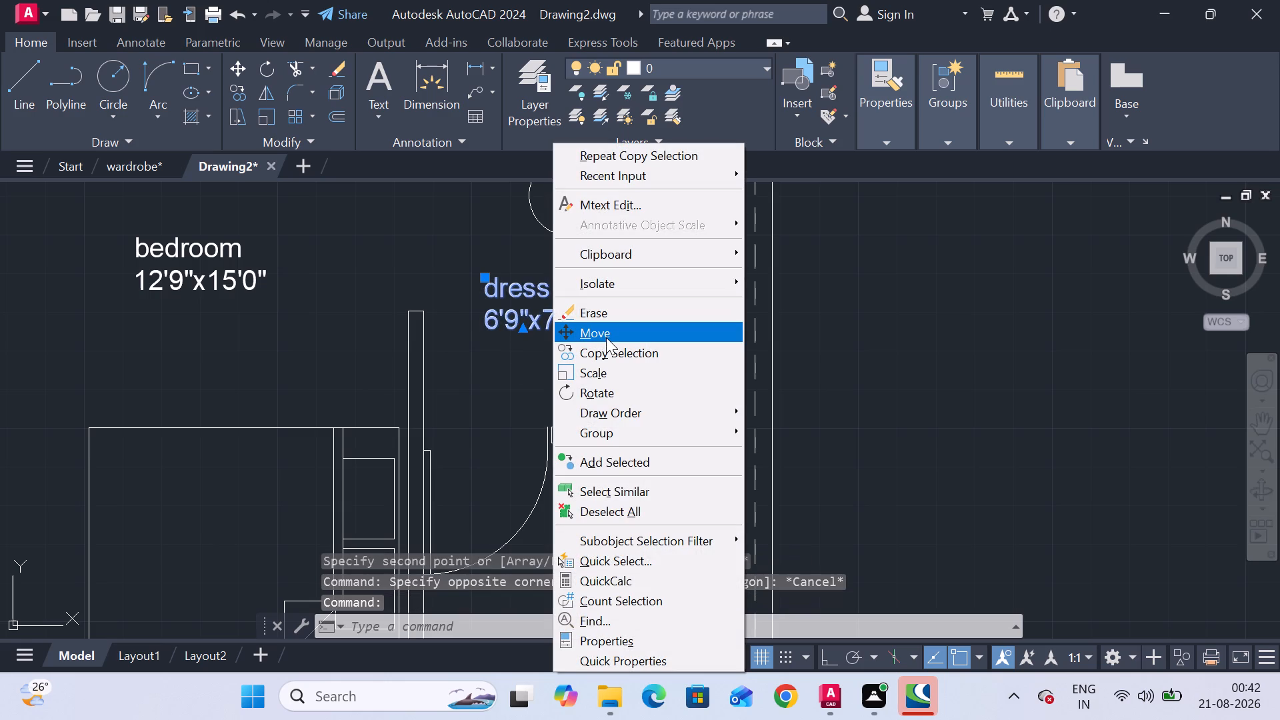
{"action": "left_click", "coordinate": [606, 353]}
{"action": "left_click_drag", "start_coordinate": [555, 329], "coordinate": [561, 329]}
{"action": "scroll", "coordinate": [887, 363], "scroll_direction": "down", "scroll_amount": 3}
{"action": "middle_click_drag", "start_coordinate": [891, 365], "coordinate": [205, 365]}
{"action": "middle_click_drag", "start_coordinate": [1057, 394], "coordinate": [909, 384]}
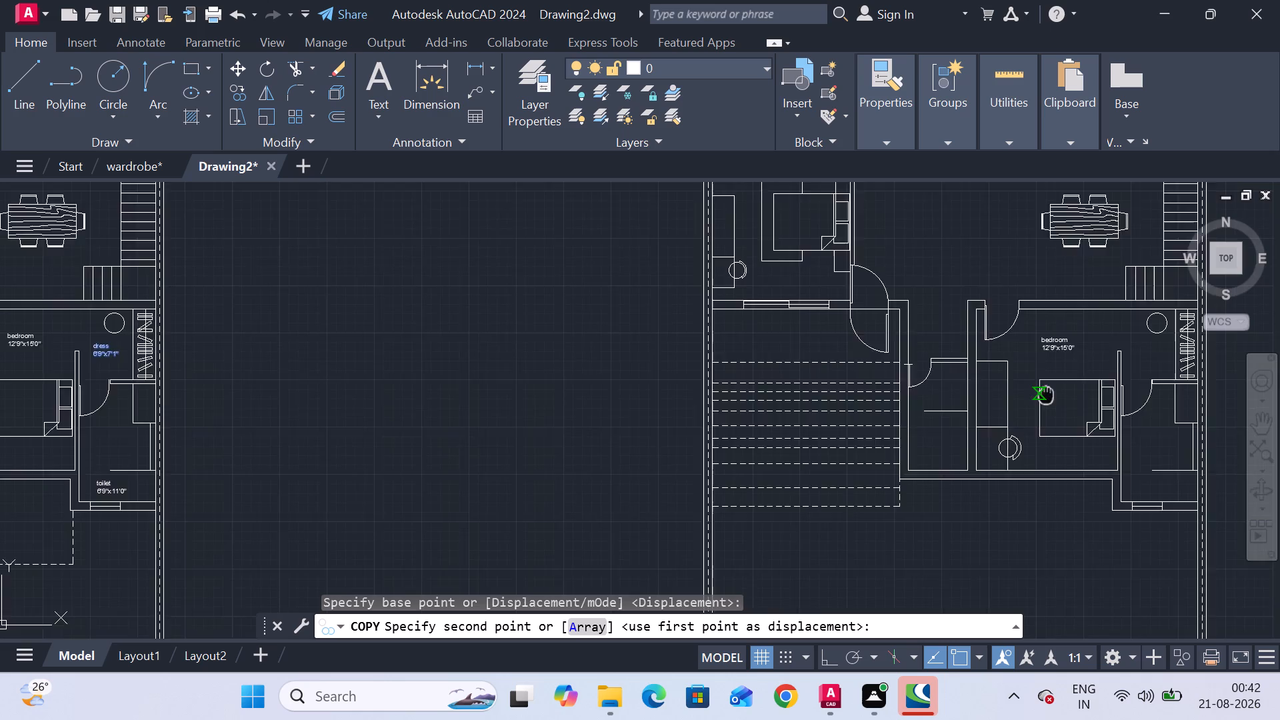
{"action": "middle_click_drag", "start_coordinate": [909, 384], "coordinate": [417, 387]}
{"action": "scroll", "coordinate": [507, 363], "scroll_direction": "up", "scroll_amount": 4}
{"action": "left_click", "coordinate": [686, 312]}
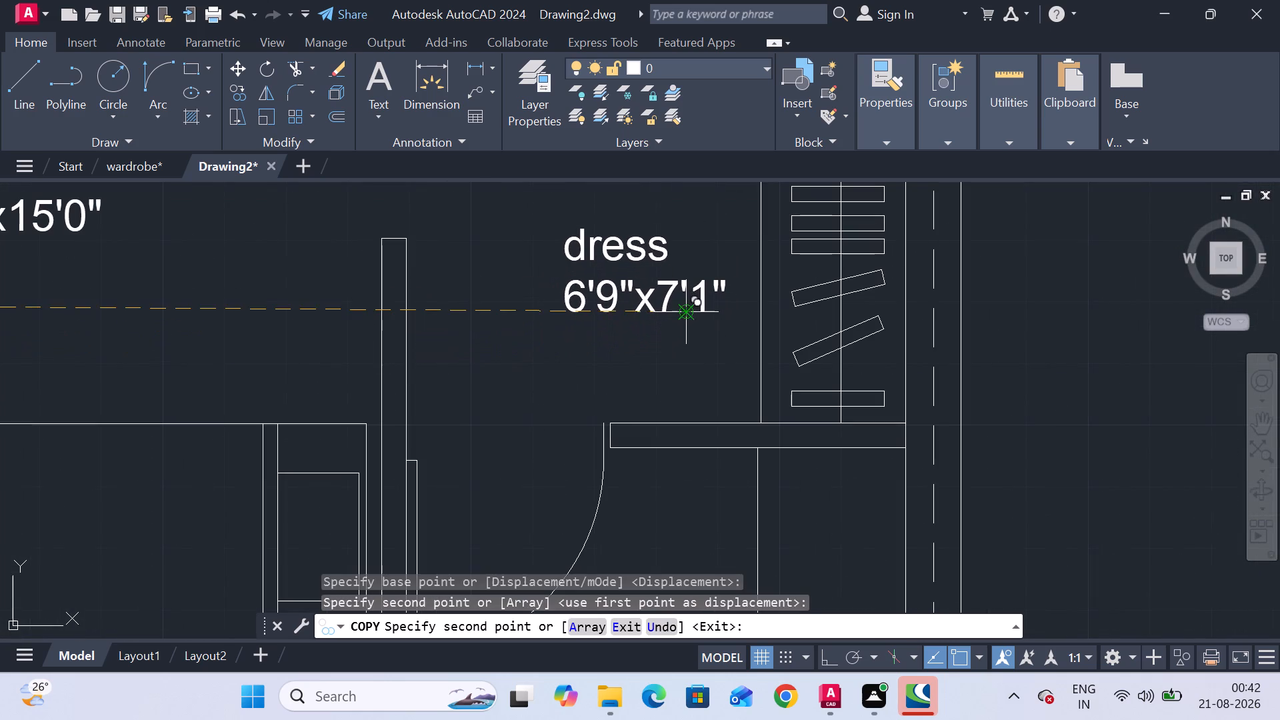
{"action": "key", "text": "Escape"}
Copy the 6'9"x11'0" toilet label into the second plan's toilet below the lower dress area.
{"action": "scroll", "coordinate": [435, 395], "scroll_direction": "down", "scroll_amount": 5}
{"action": "middle_click_drag", "start_coordinate": [309, 405], "coordinate": [589, 401]}
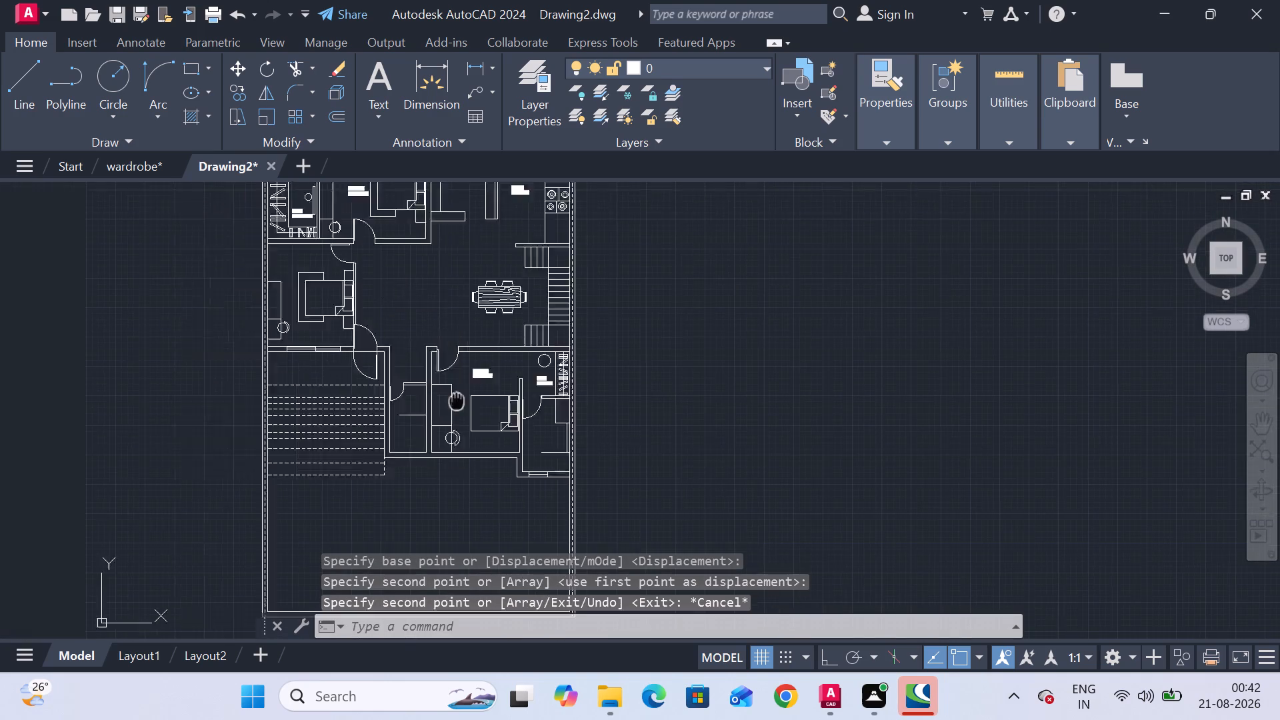
{"action": "middle_click_drag", "start_coordinate": [589, 401], "coordinate": [779, 399]}
{"action": "middle_click_drag", "start_coordinate": [305, 423], "coordinate": [435, 391]}
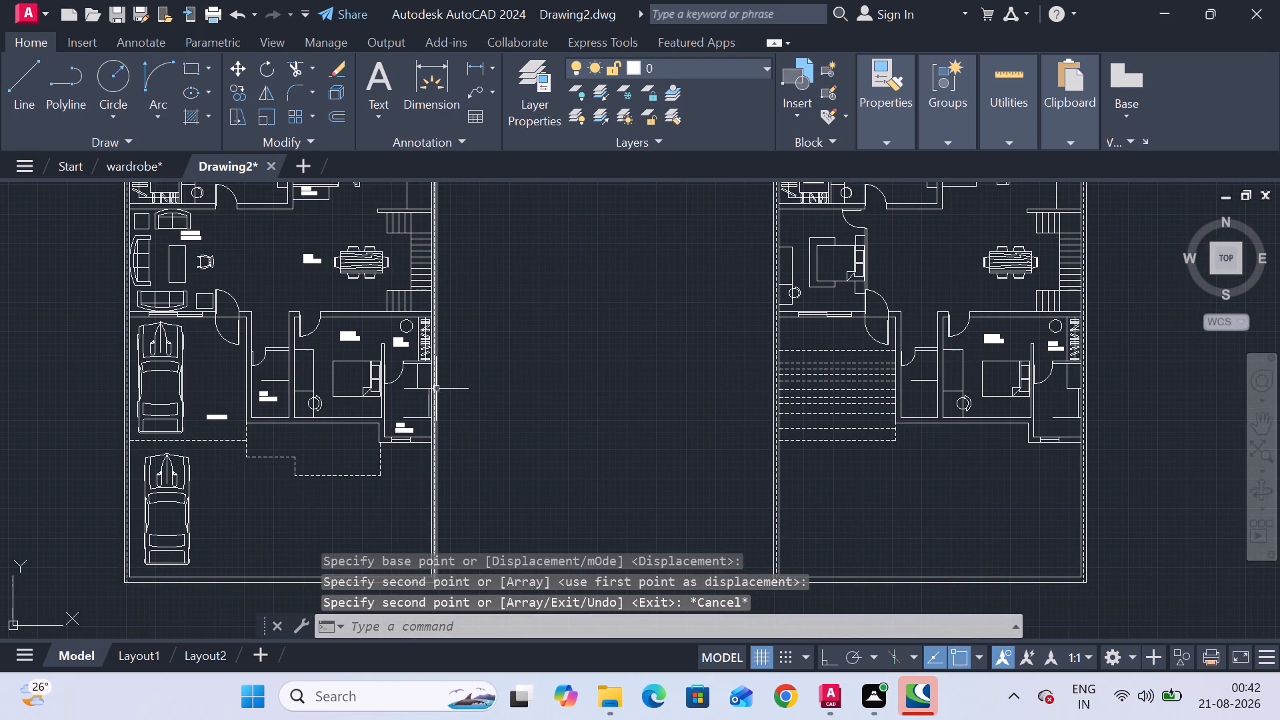
{"action": "scroll", "coordinate": [411, 431], "scroll_direction": "up", "scroll_amount": 5}
{"action": "left_click", "coordinate": [360, 431]}
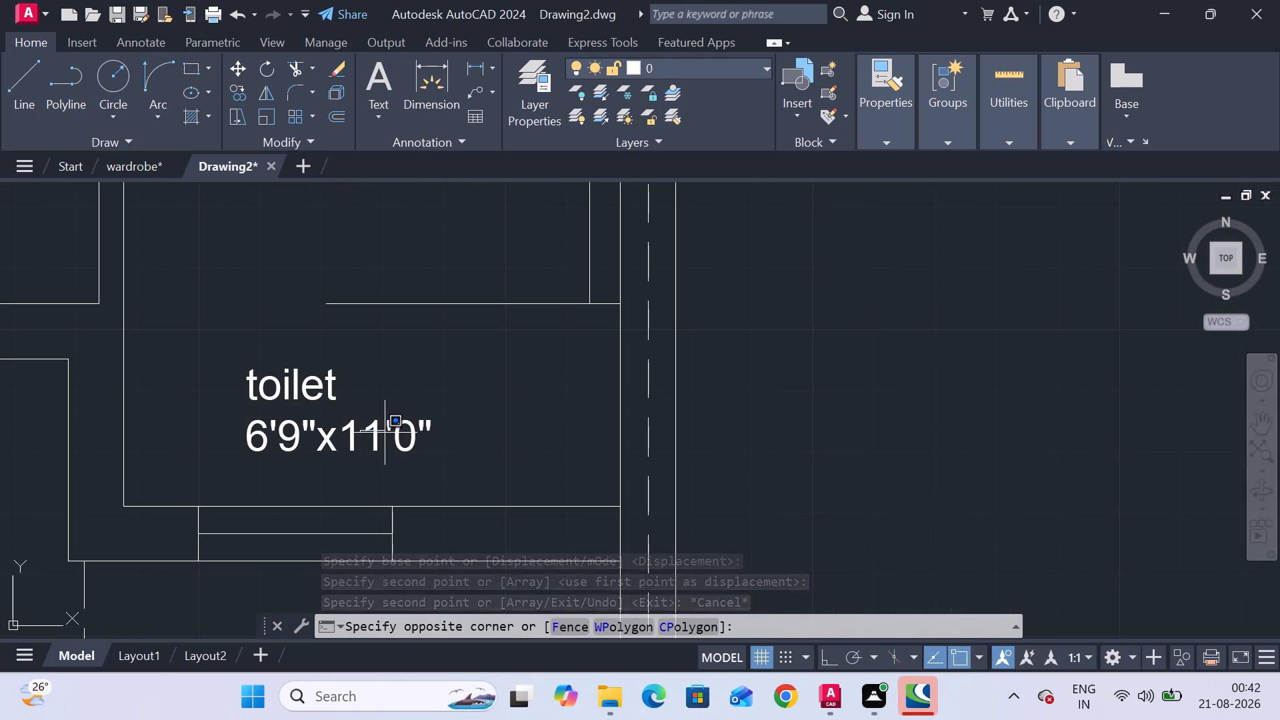
{"action": "key", "text": "Escape"}
{"action": "left_click", "coordinate": [373, 438]}
{"action": "right_click", "coordinate": [373, 438]}
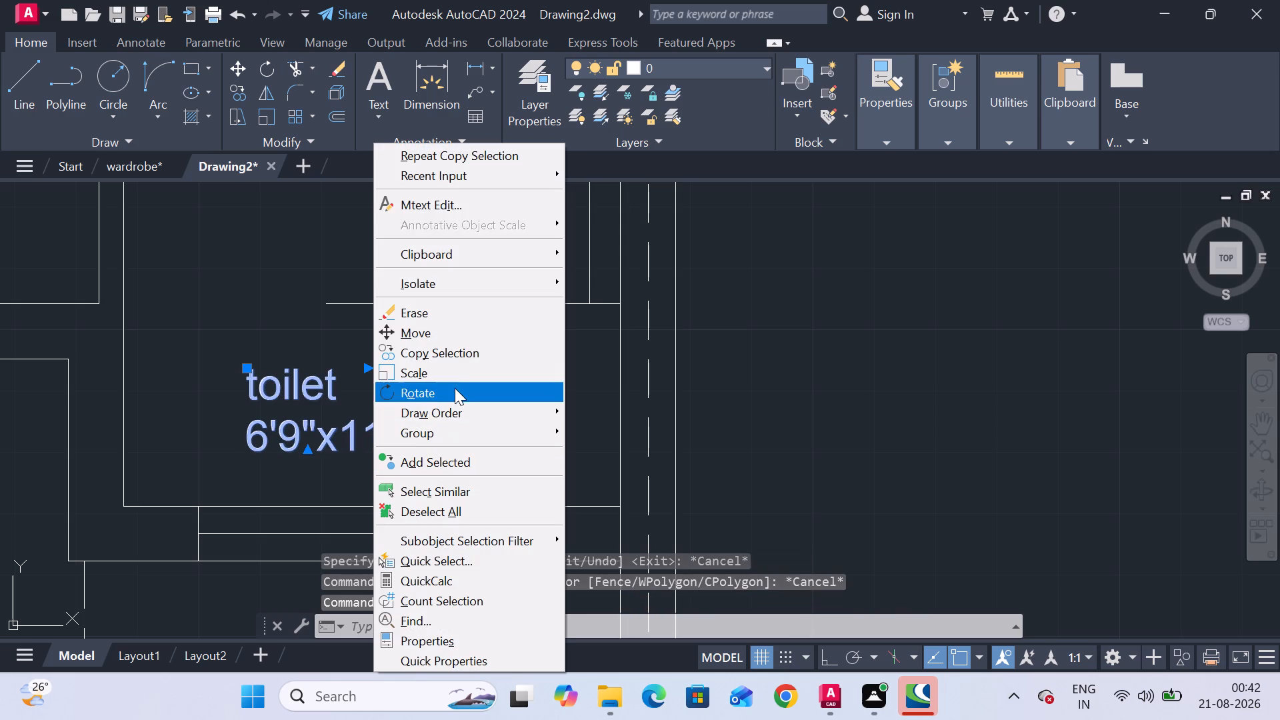
{"action": "left_click", "coordinate": [470, 349]}
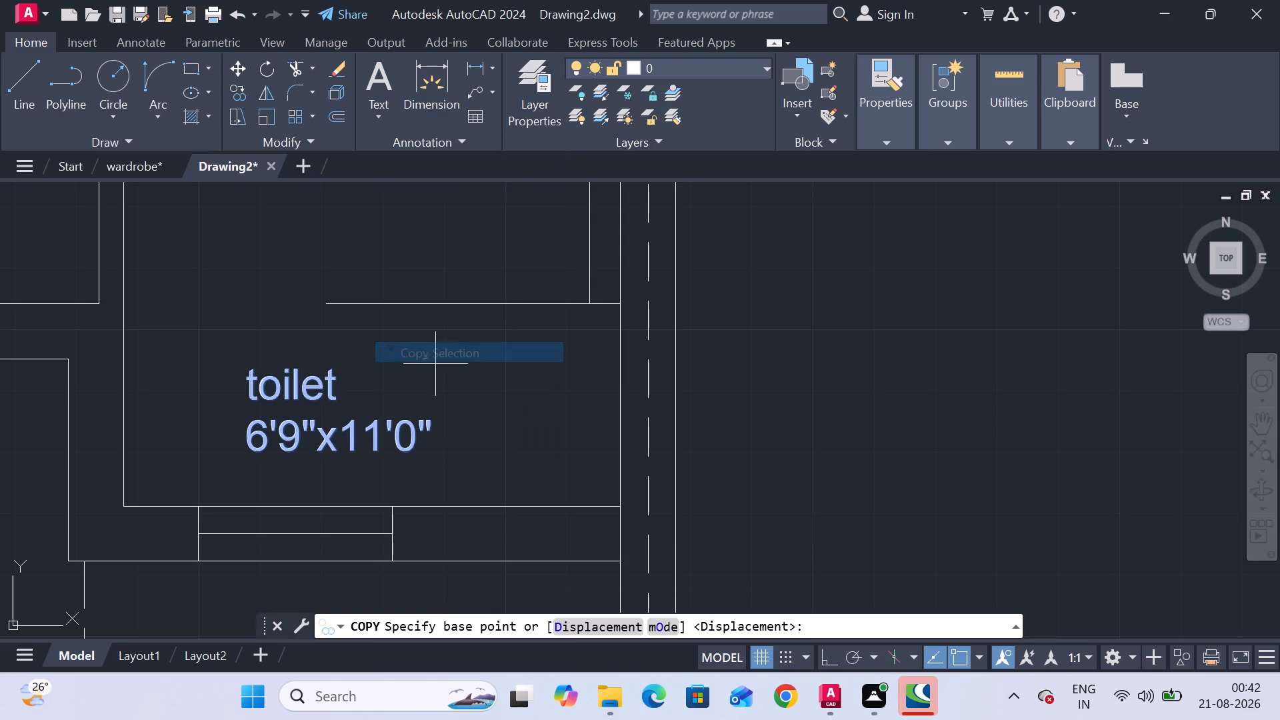
{"action": "left_click", "coordinate": [347, 423]}
{"action": "scroll", "coordinate": [942, 412], "scroll_direction": "down", "scroll_amount": 4}
{"action": "middle_click_drag", "start_coordinate": [942, 412], "coordinate": [139, 415]}
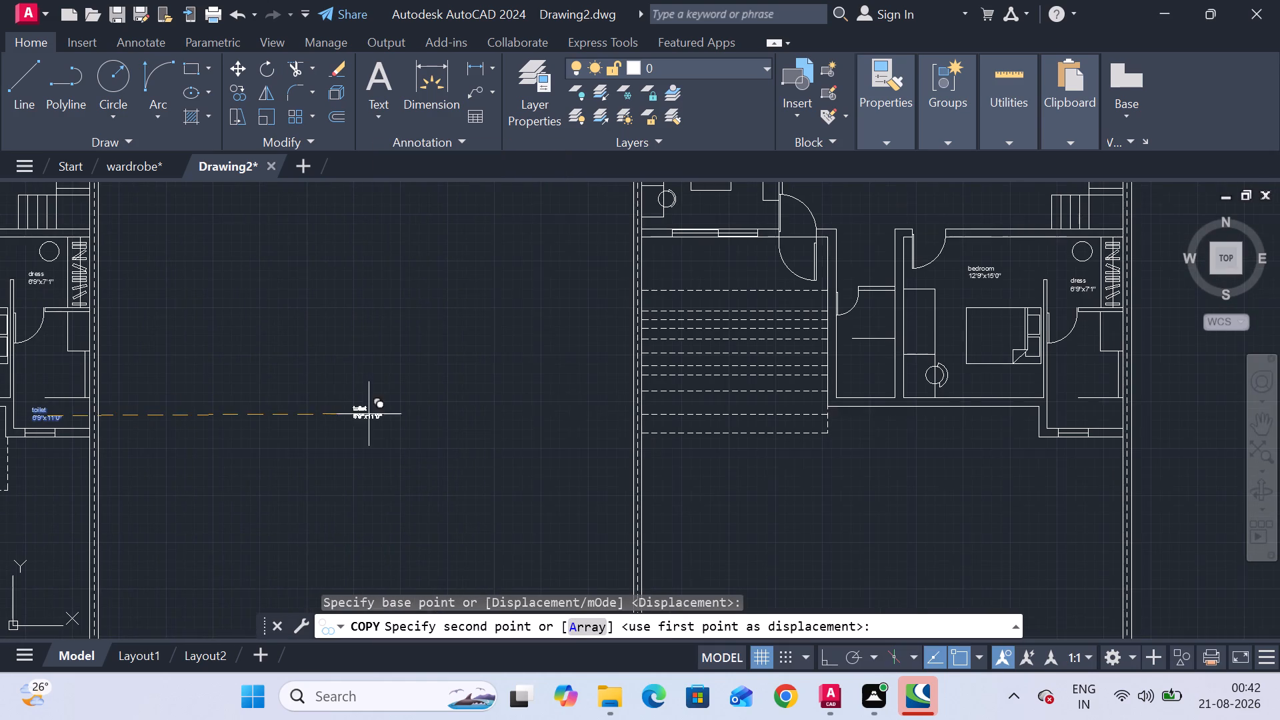
{"action": "middle_click_drag", "start_coordinate": [965, 414], "coordinate": [410, 419]}
{"action": "scroll", "coordinate": [531, 415], "scroll_direction": "up", "scroll_amount": 4}
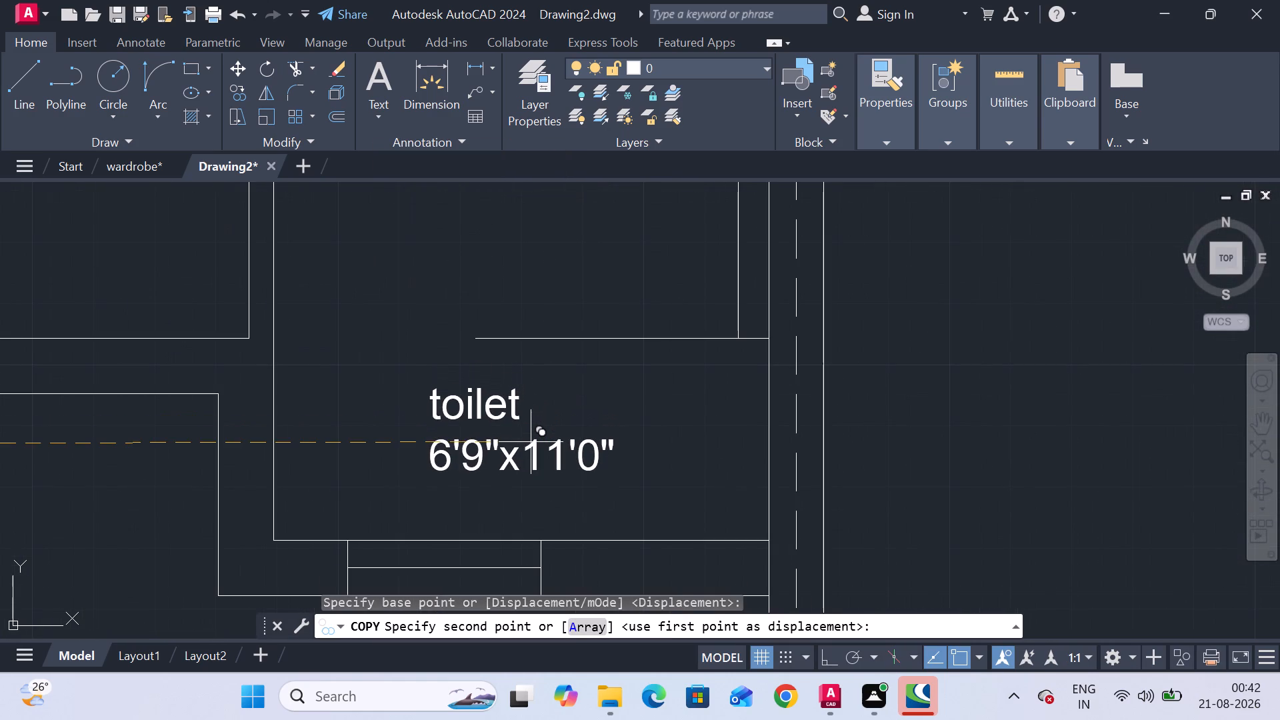
{"action": "left_click", "coordinate": [531, 442]}
{"action": "key", "text": "Escape"}
Copy the 6'0"x10'0" toilet label into the second plan's narrow toilet beside the lower bedroom.
{"action": "scroll", "coordinate": [476, 450], "scroll_direction": "down", "scroll_amount": 5}
{"action": "middle_click_drag", "start_coordinate": [276, 467], "coordinate": [444, 464]}
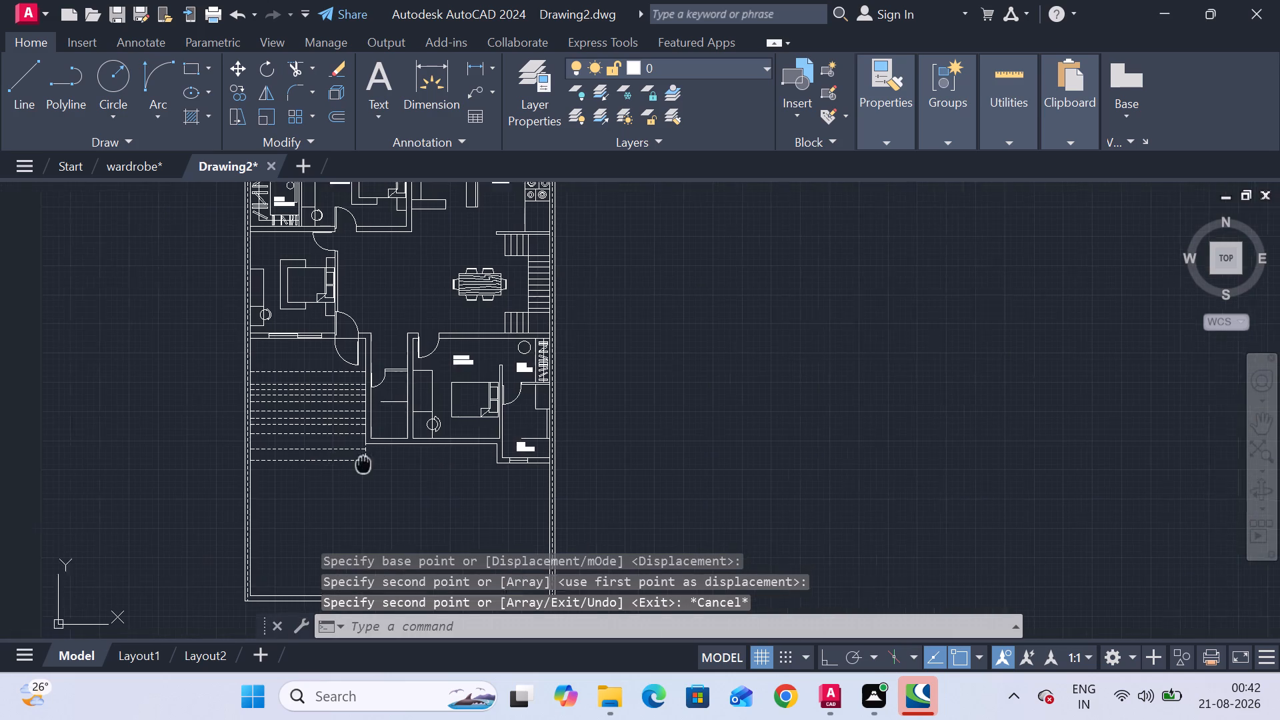
{"action": "middle_click_drag", "start_coordinate": [444, 464], "coordinate": [897, 425]}
{"action": "scroll", "coordinate": [325, 386], "scroll_direction": "up", "scroll_amount": 4}
{"action": "middle_click_drag", "start_coordinate": [341, 400], "coordinate": [420, 421]}
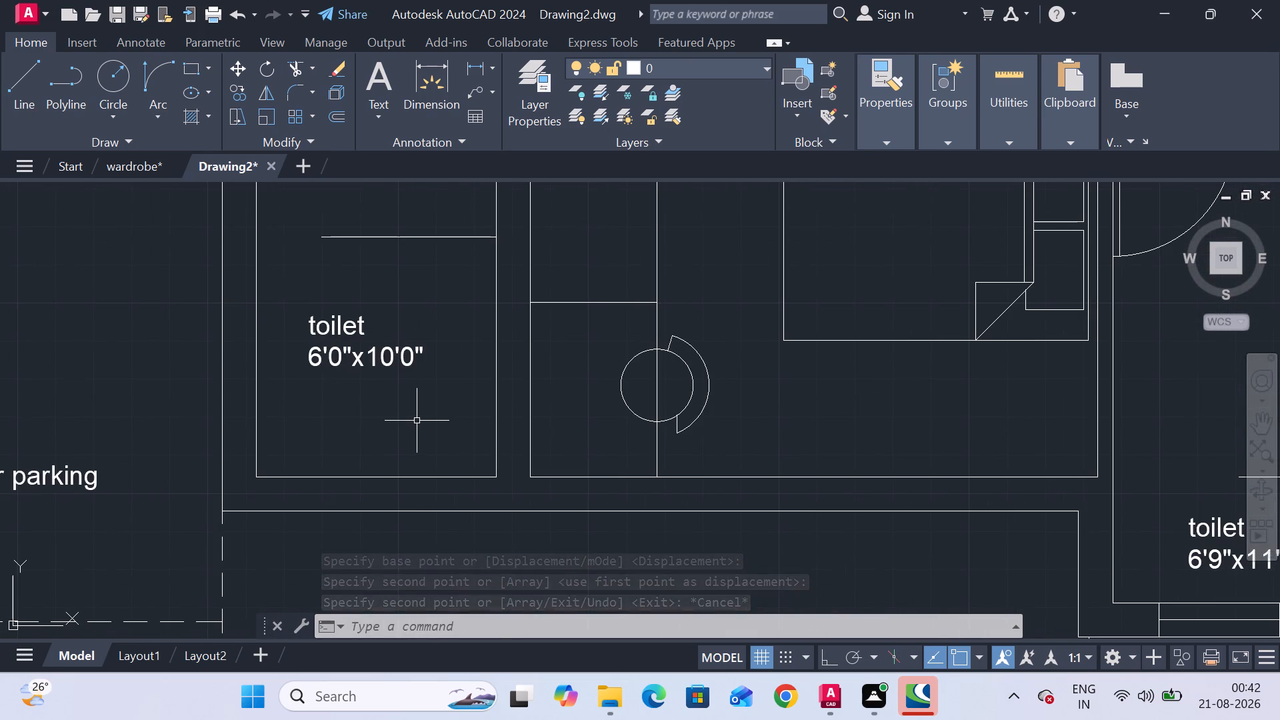
{"action": "left_click", "coordinate": [387, 365]}
{"action": "right_click", "coordinate": [387, 365]}
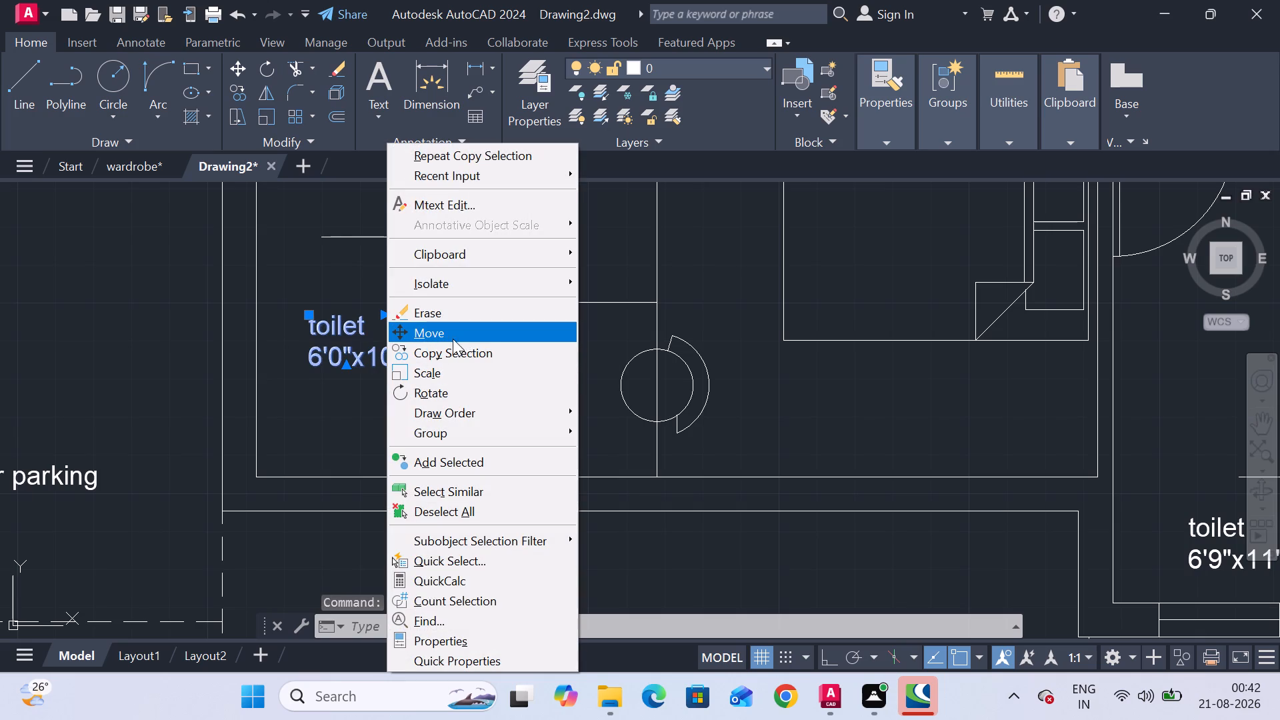
{"action": "left_click", "coordinate": [449, 348]}
{"action": "left_click", "coordinate": [350, 347]}
{"action": "scroll", "coordinate": [699, 406], "scroll_direction": "down", "scroll_amount": 3}
{"action": "middle_click_drag", "start_coordinate": [705, 409], "coordinate": [309, 394]}
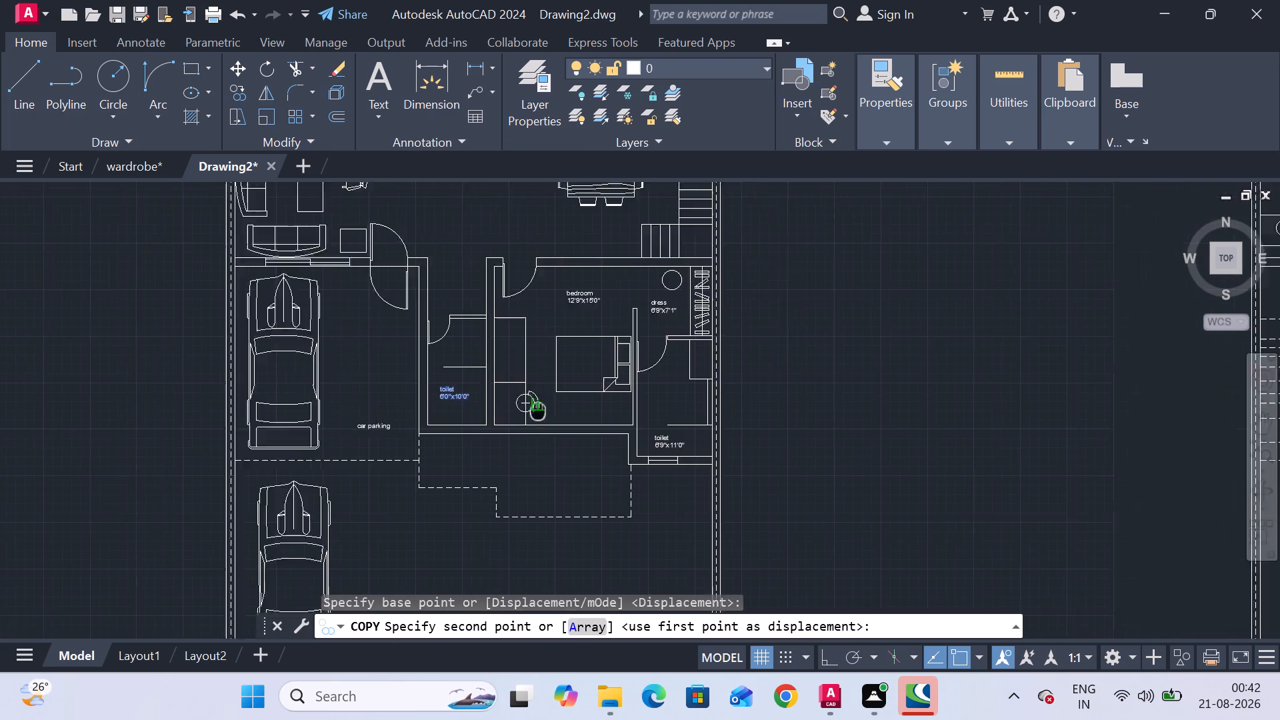
{"action": "middle_click_drag", "start_coordinate": [309, 394], "coordinate": [0, 394]}
{"action": "middle_click_drag", "start_coordinate": [909, 399], "coordinate": [540, 399]}
{"action": "scroll", "coordinate": [553, 381], "scroll_direction": "up", "scroll_amount": 4}
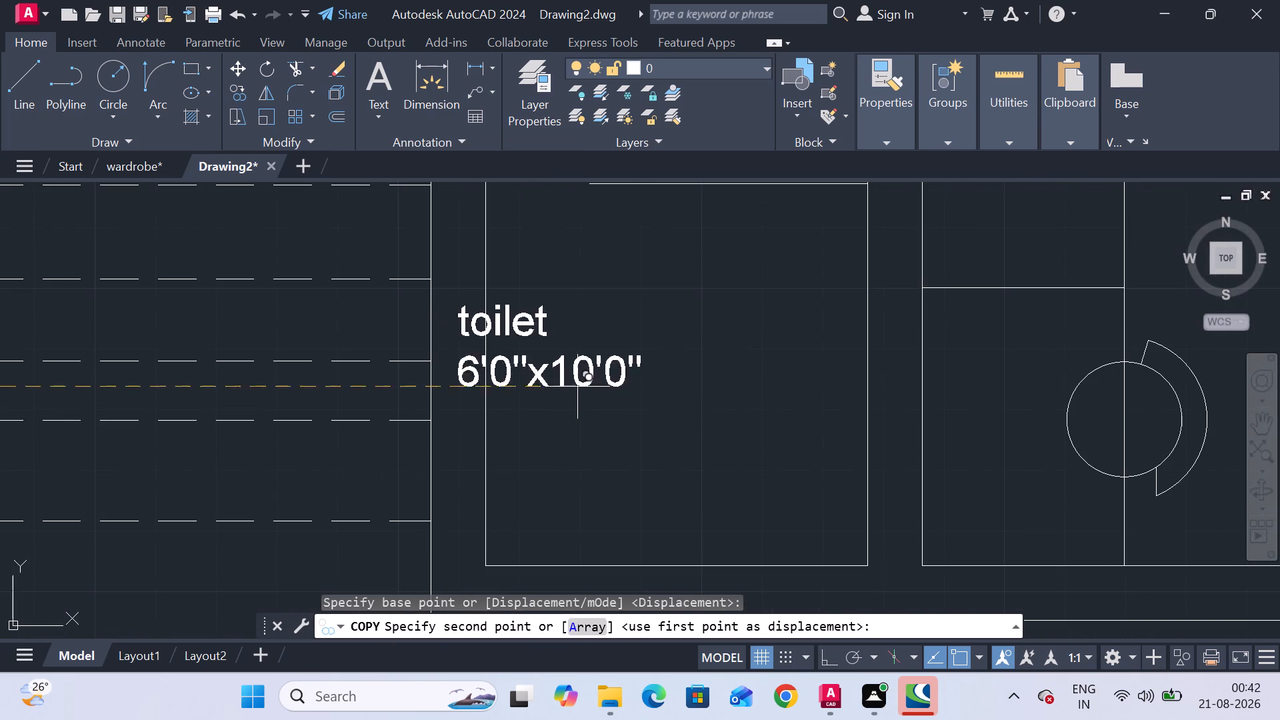
{"action": "left_click", "coordinate": [685, 433]}
{"action": "key", "text": "Escape"}
Copy the second plan's 15'4"x13'0" bedroom label into the unlabelled bedroom directly below, above its bed.
{"action": "scroll", "coordinate": [699, 475], "scroll_direction": "down", "scroll_amount": 4}
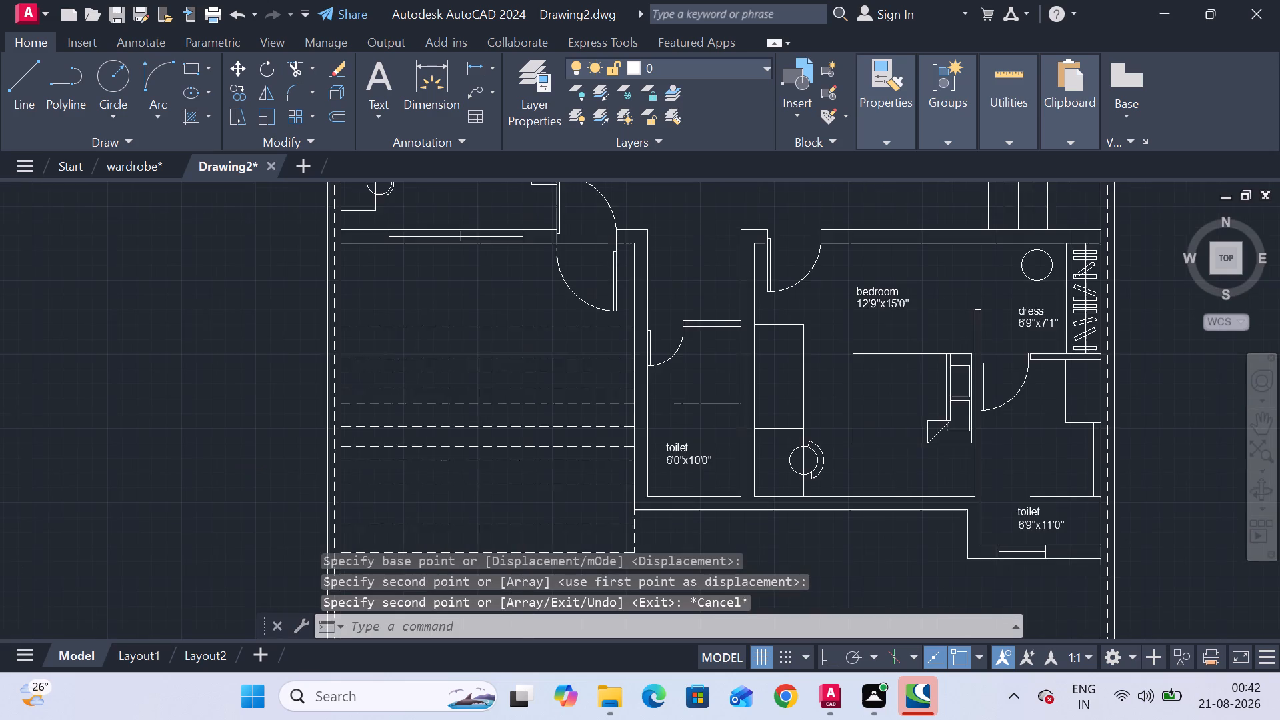
{"action": "scroll", "coordinate": [694, 465], "scroll_direction": "down", "scroll_amount": 1}
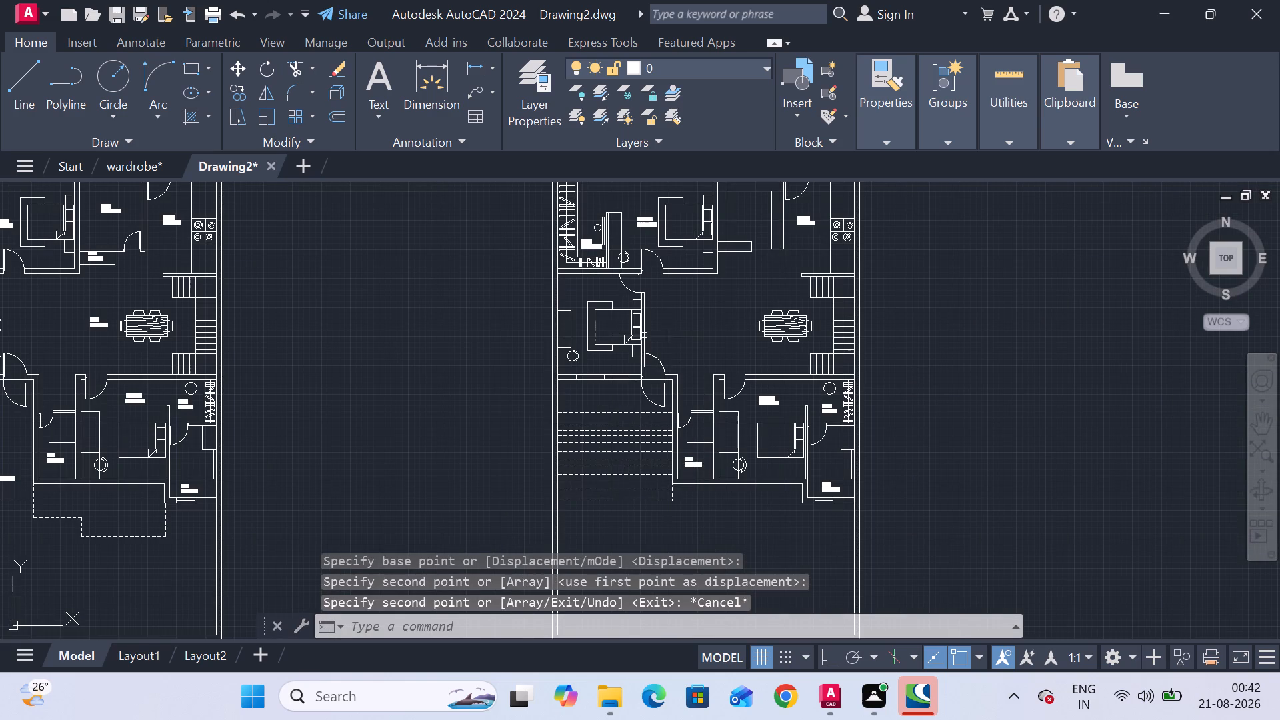
{"action": "middle_click_drag", "start_coordinate": [643, 335], "coordinate": [753, 383]}
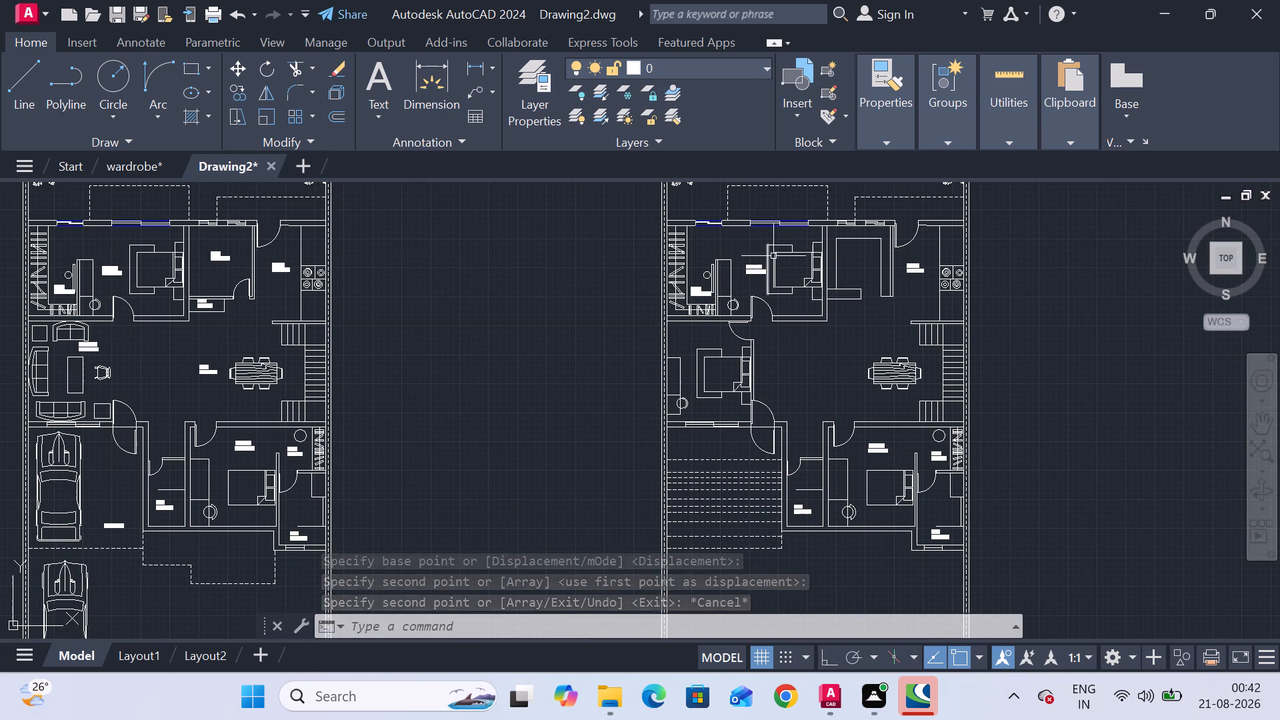
{"action": "scroll", "coordinate": [759, 269], "scroll_direction": "up", "scroll_amount": 4}
{"action": "left_click", "coordinate": [753, 253]}
{"action": "right_click", "coordinate": [753, 253]}
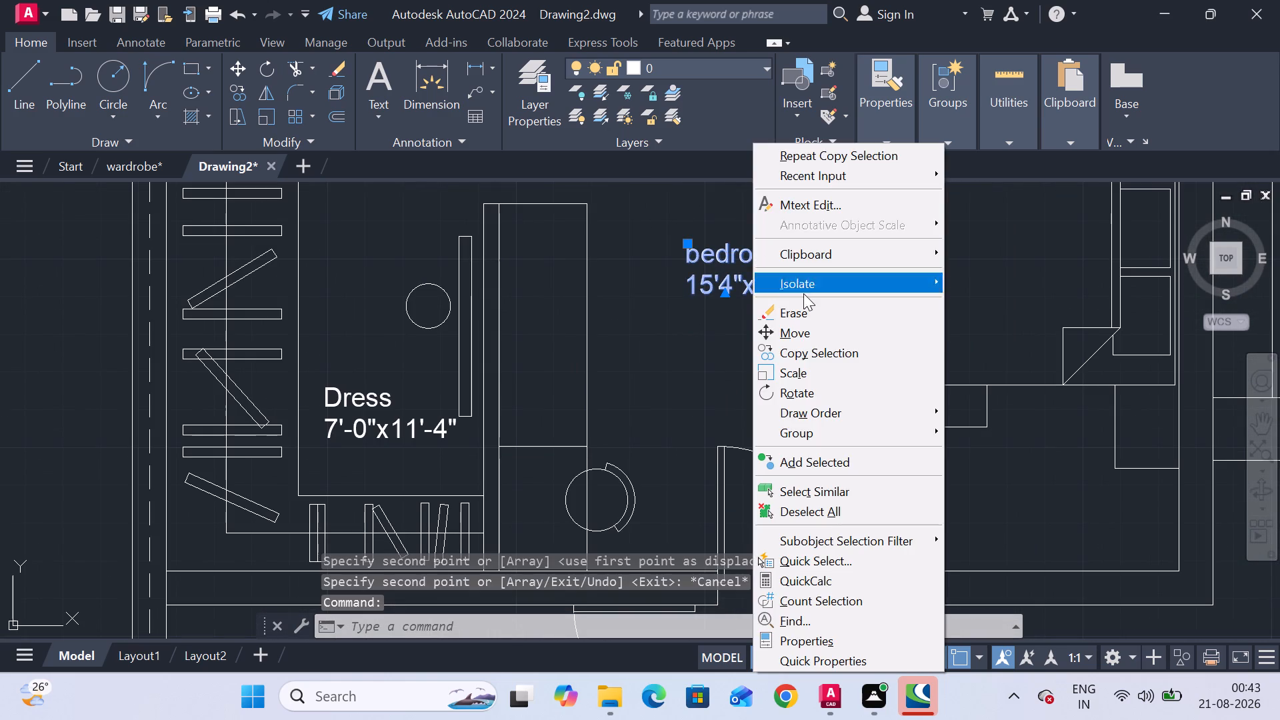
{"action": "left_click", "coordinate": [807, 351]}
{"action": "left_click_drag", "start_coordinate": [749, 283], "coordinate": [703, 375]}
{"action": "scroll", "coordinate": [663, 447], "scroll_direction": "down", "scroll_amount": 3}
{"action": "middle_click_drag", "start_coordinate": [665, 438], "coordinate": [671, 417]}
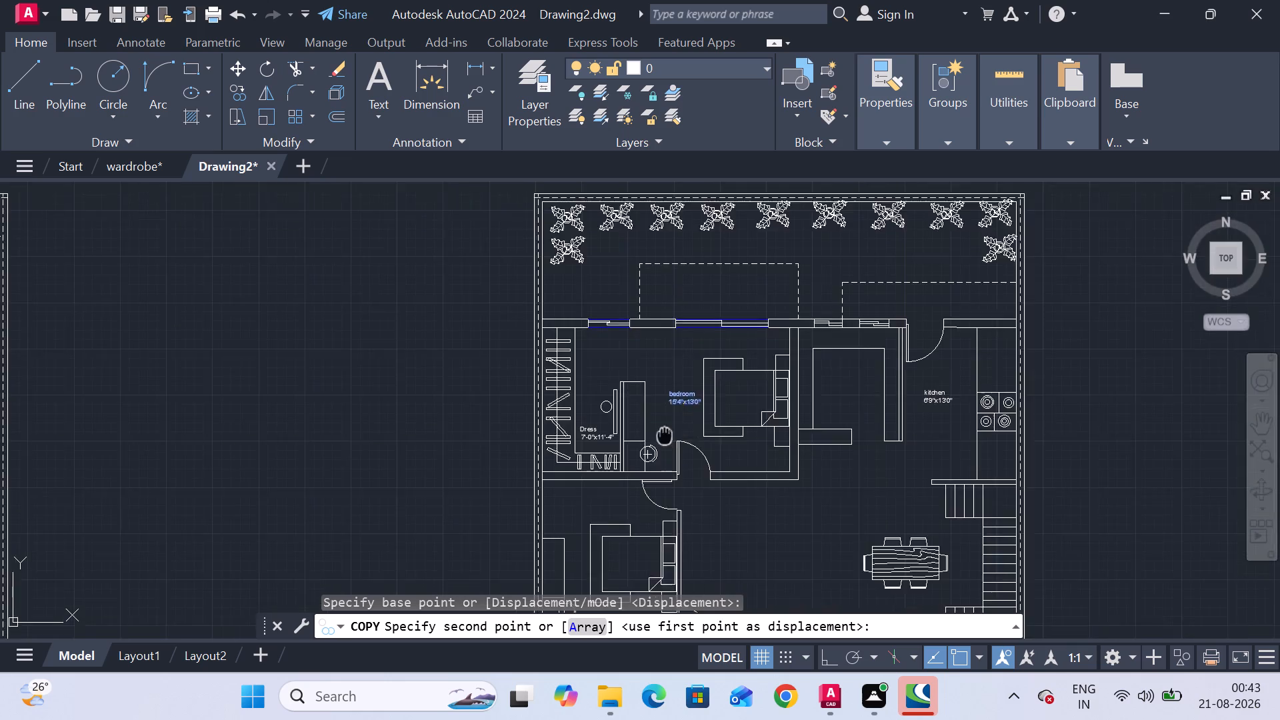
{"action": "middle_click_drag", "start_coordinate": [671, 417], "coordinate": [753, 289]}
{"action": "scroll", "coordinate": [675, 390], "scroll_direction": "up", "scroll_amount": 4}
{"action": "scroll", "coordinate": [686, 301], "scroll_direction": "down", "scroll_amount": 1}
{"action": "middle_click_drag", "start_coordinate": [686, 302], "coordinate": [649, 397]}
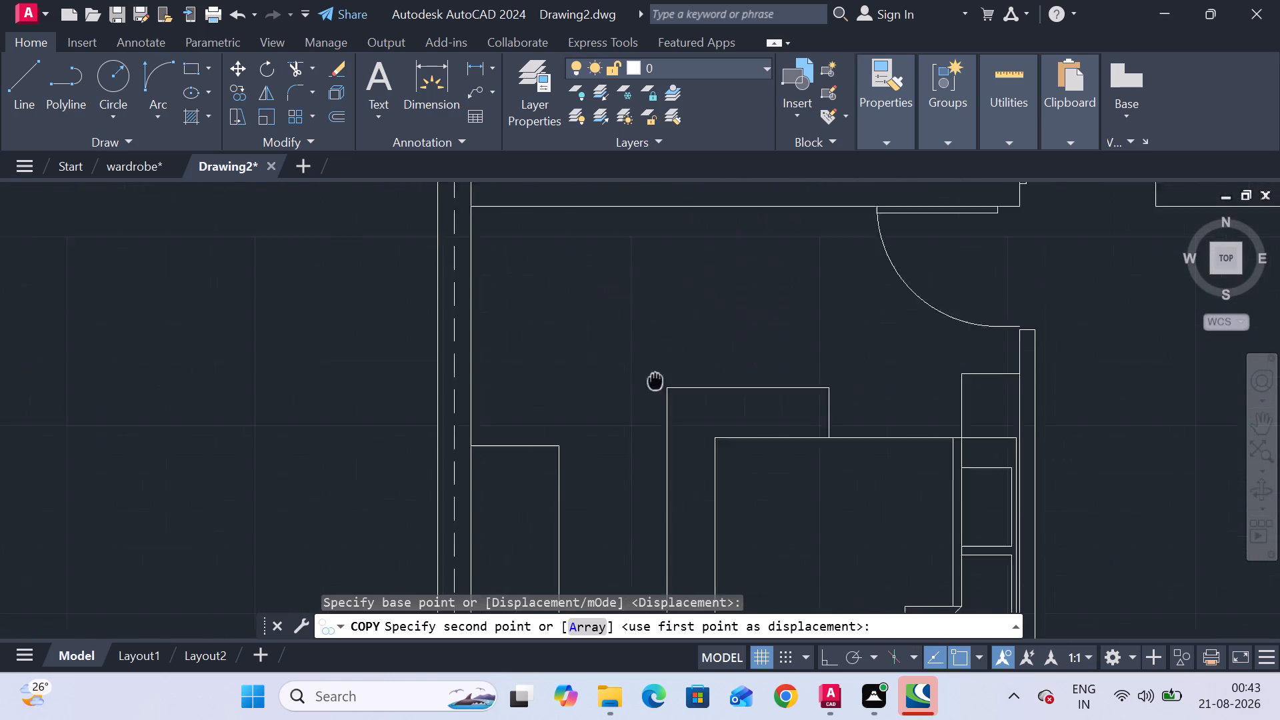
{"action": "middle_click_drag", "start_coordinate": [649, 397], "coordinate": [645, 408]}
{"action": "left_click", "coordinate": [639, 336]}
{"action": "key", "text": "Escape"}
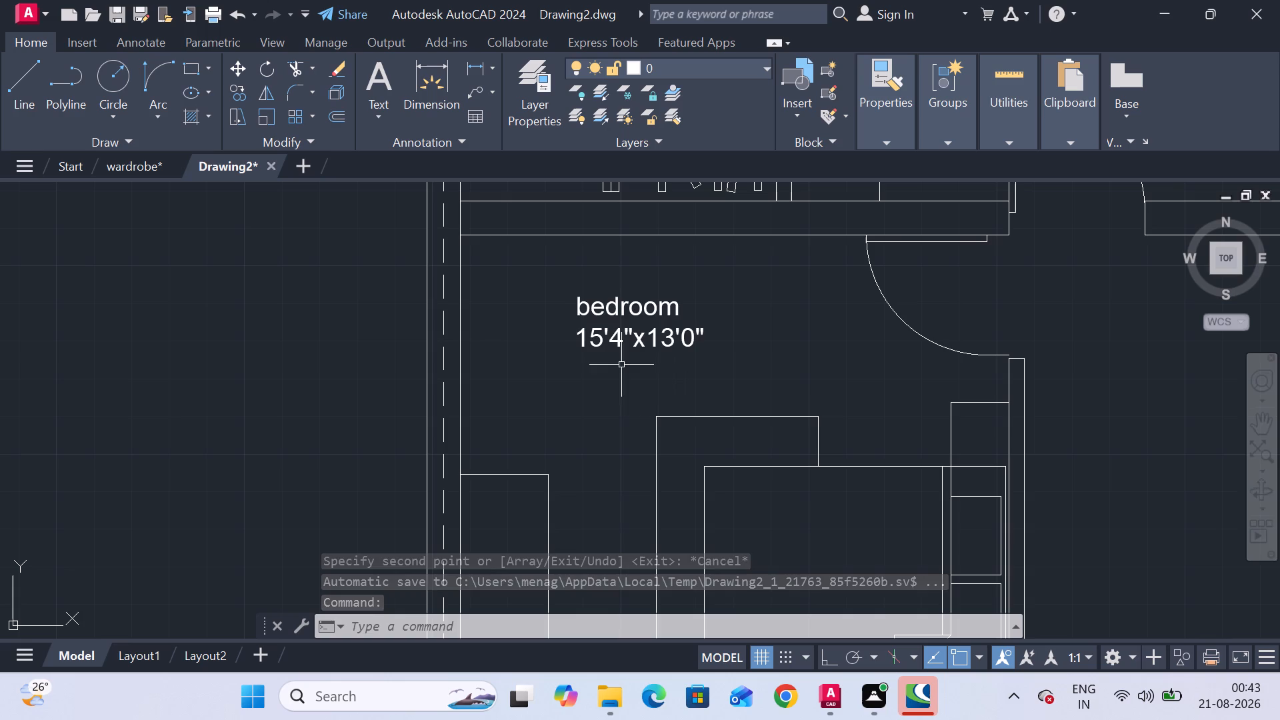
Change the dimensions in the second plan's copied lower bedroom label to 11'7"x14'6".
{"action": "double_click", "coordinate": [618, 337]}
{"action": "left_click", "coordinate": [695, 339]}
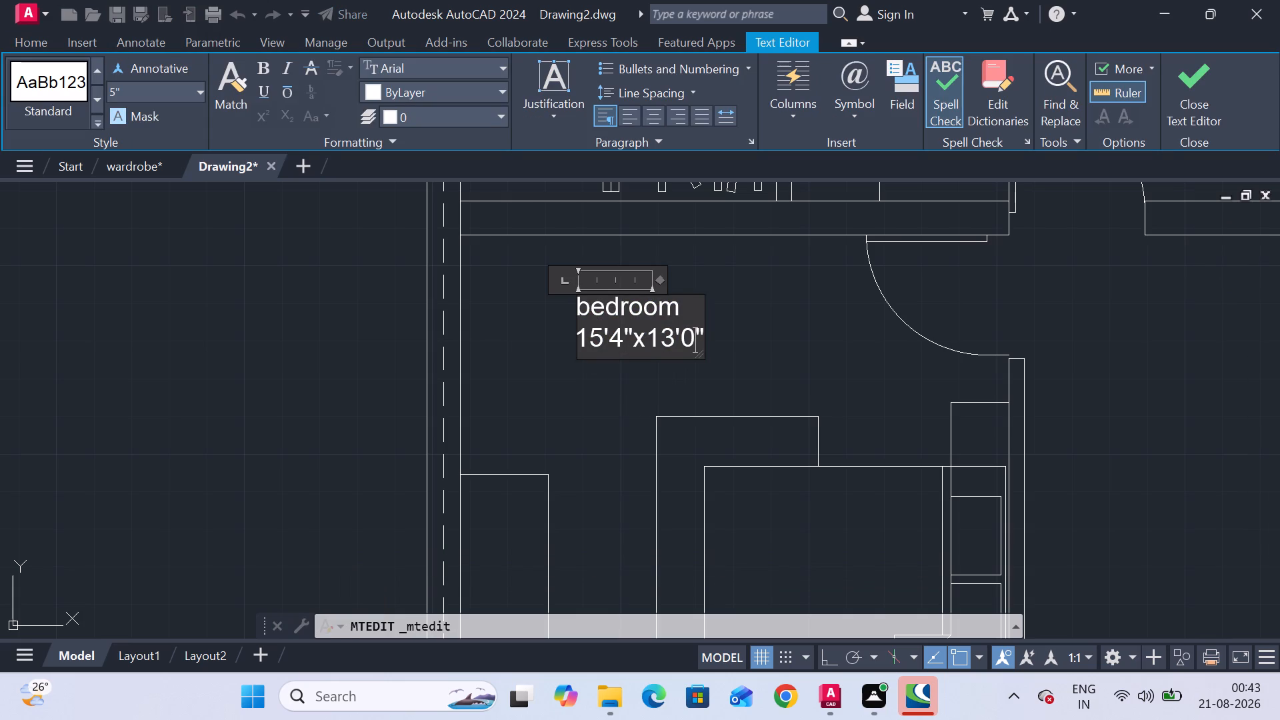
{"action": "key", "text": "Right"}
{"action": "key", "text": "BackSpace"}
{"action": "key", "text": "BackSpace"}
{"action": "key", "text": "BackSpace"}
{"action": "key", "text": "BackSpace"}
{"action": "key", "text": "BackSpace"}
{"action": "key", "text": "BackSpace"}
{"action": "key", "text": "BackSpace"}
{"action": "key", "text": "BackSpace"}
{"action": "key", "text": "BackSpace"}
{"action": "key", "text": "BackSpace"}
{"action": "key", "text": "BackSpace"}
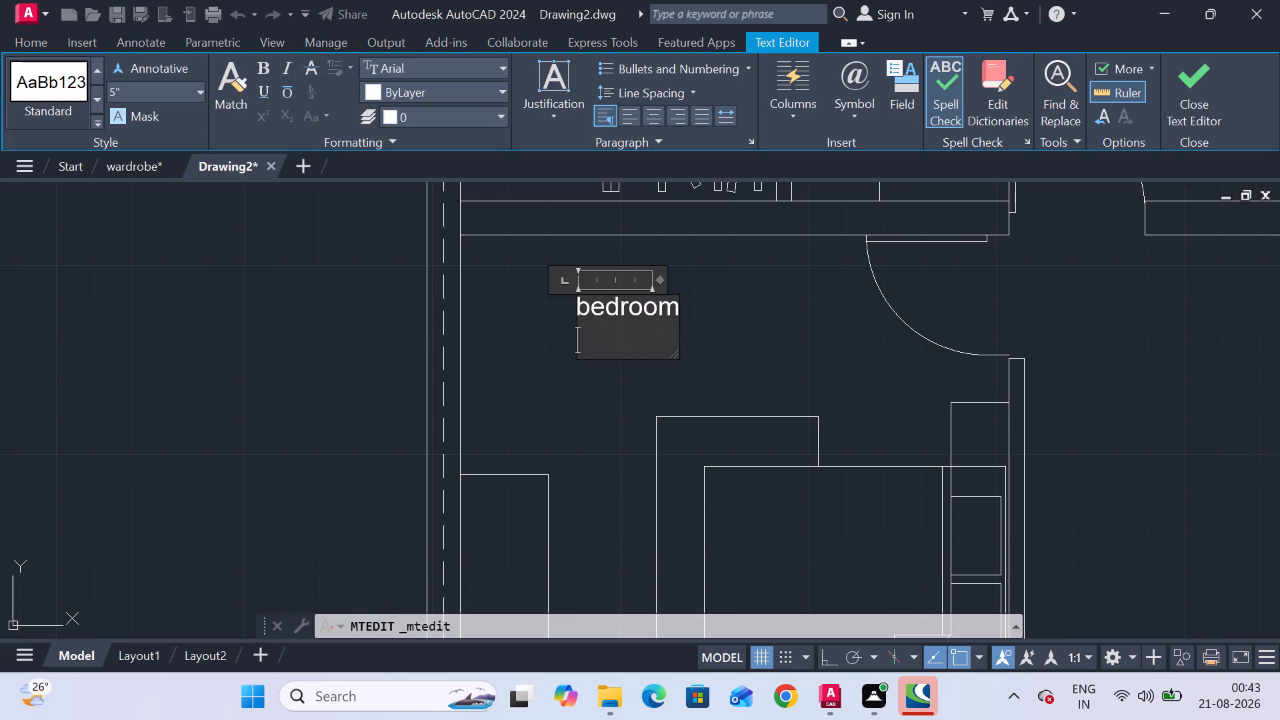
{"action": "type", "text": "11'"}
{"action": "key", "text": "7"}
{"action": "key", "text": "shift+quotedbl"}
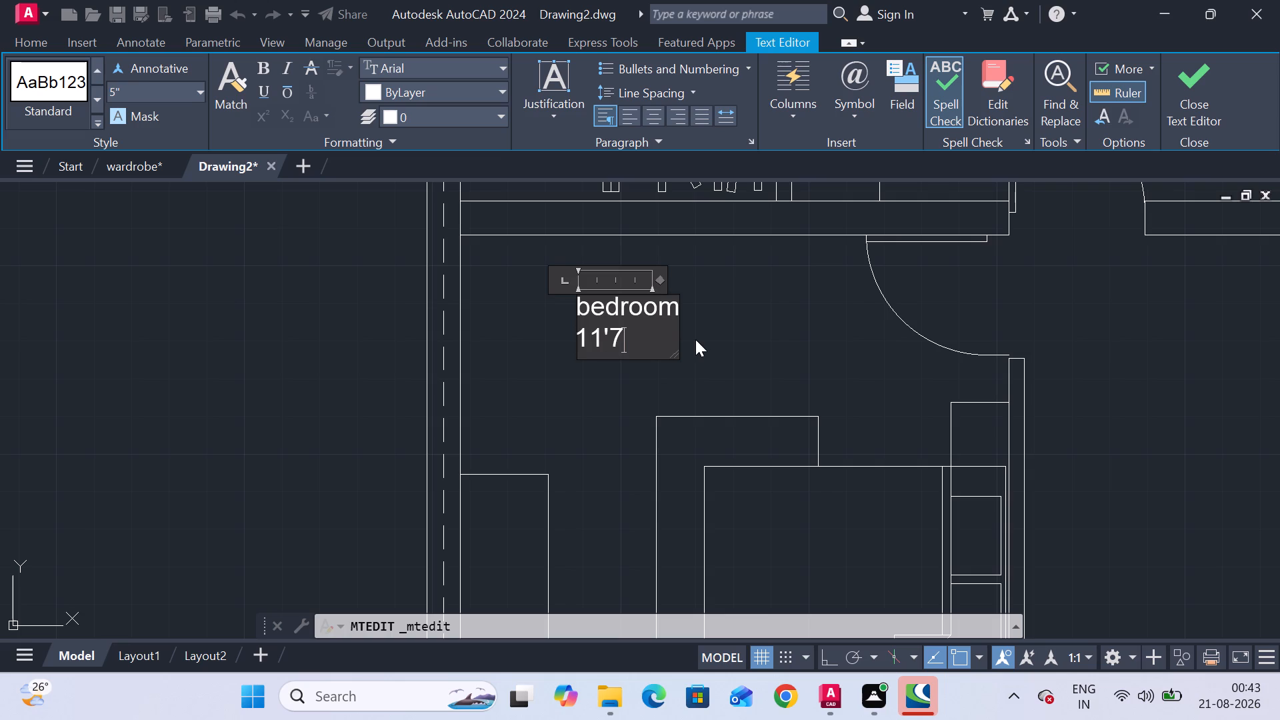
{"action": "key", "text": "x"}
{"action": "type", "text": "14"}
{"action": "key", "text": "apostrophe"}
{"action": "key", "text": "6"}
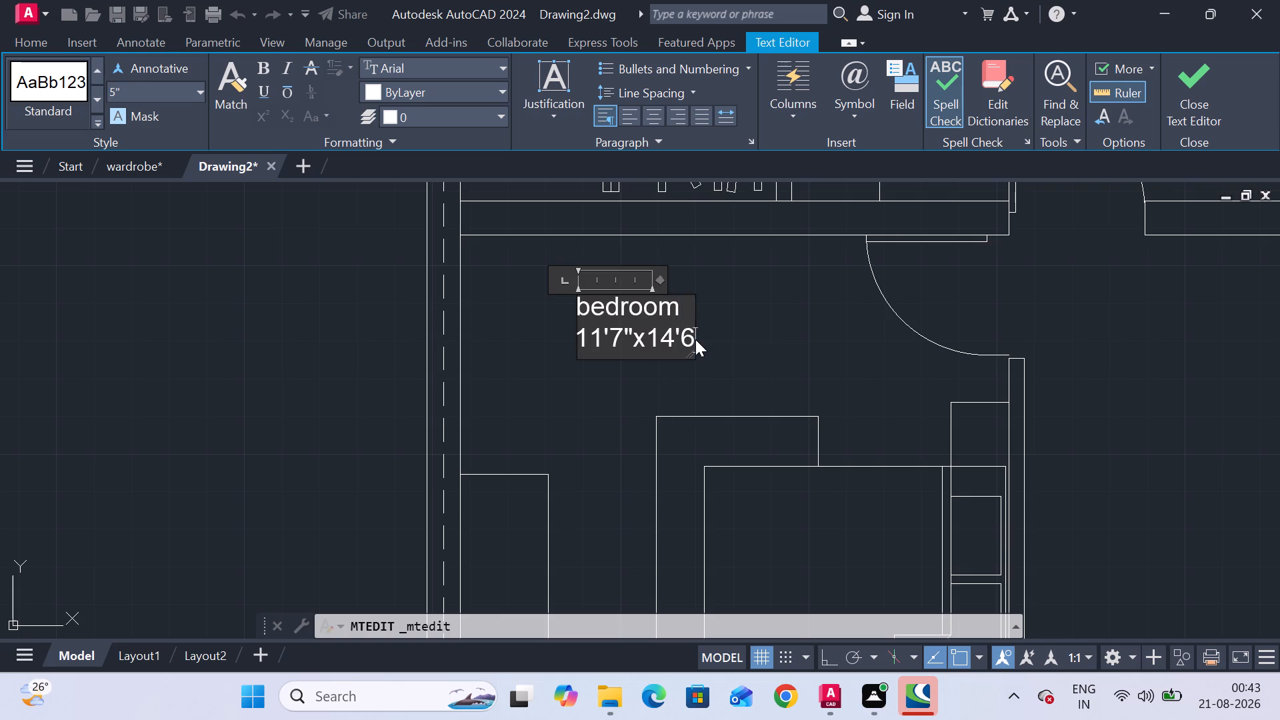
{"action": "key", "text": "shift+quotedbl"}
{"action": "key", "text": "Escape"}
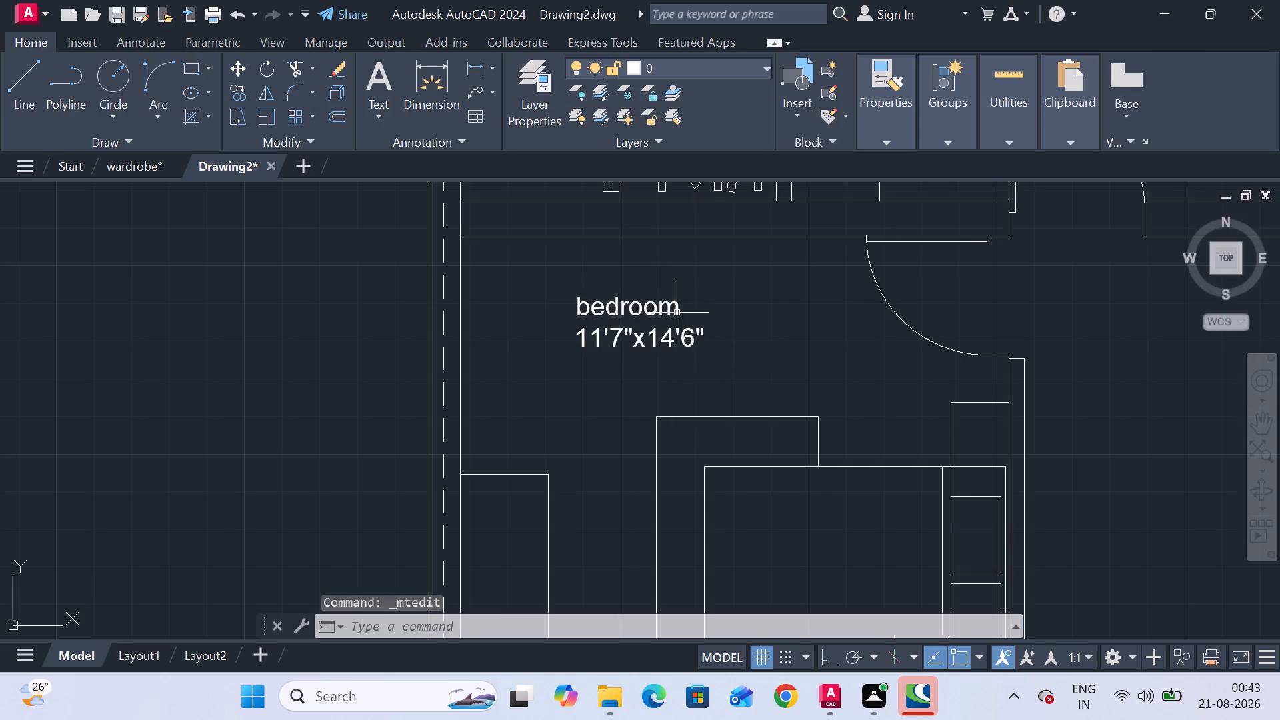
Start a Hatch with the ANSI32 pattern and fill the outer strip of the first plan's boundary wall behind the plants.
{"action": "scroll", "coordinate": [665, 331], "scroll_direction": "down", "scroll_amount": 3}
{"action": "scroll", "coordinate": [843, 400], "scroll_direction": "down", "scroll_amount": 1}
{"action": "middle_click_drag", "start_coordinate": [843, 400], "coordinate": [733, 302]}
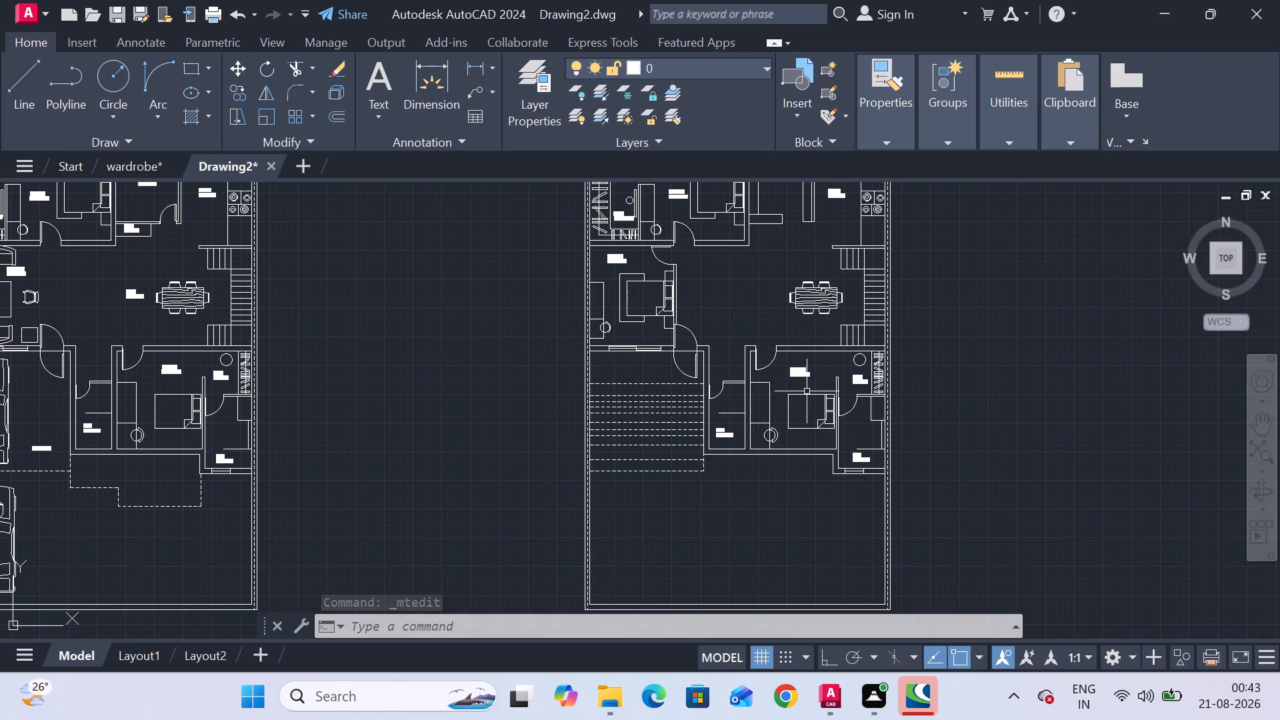
{"action": "scroll", "coordinate": [743, 429], "scroll_direction": "up", "scroll_amount": 2}
{"action": "scroll", "coordinate": [743, 429], "scroll_direction": "down", "scroll_amount": 3}
{"action": "middle_click_drag", "start_coordinate": [743, 429], "coordinate": [748, 438]}
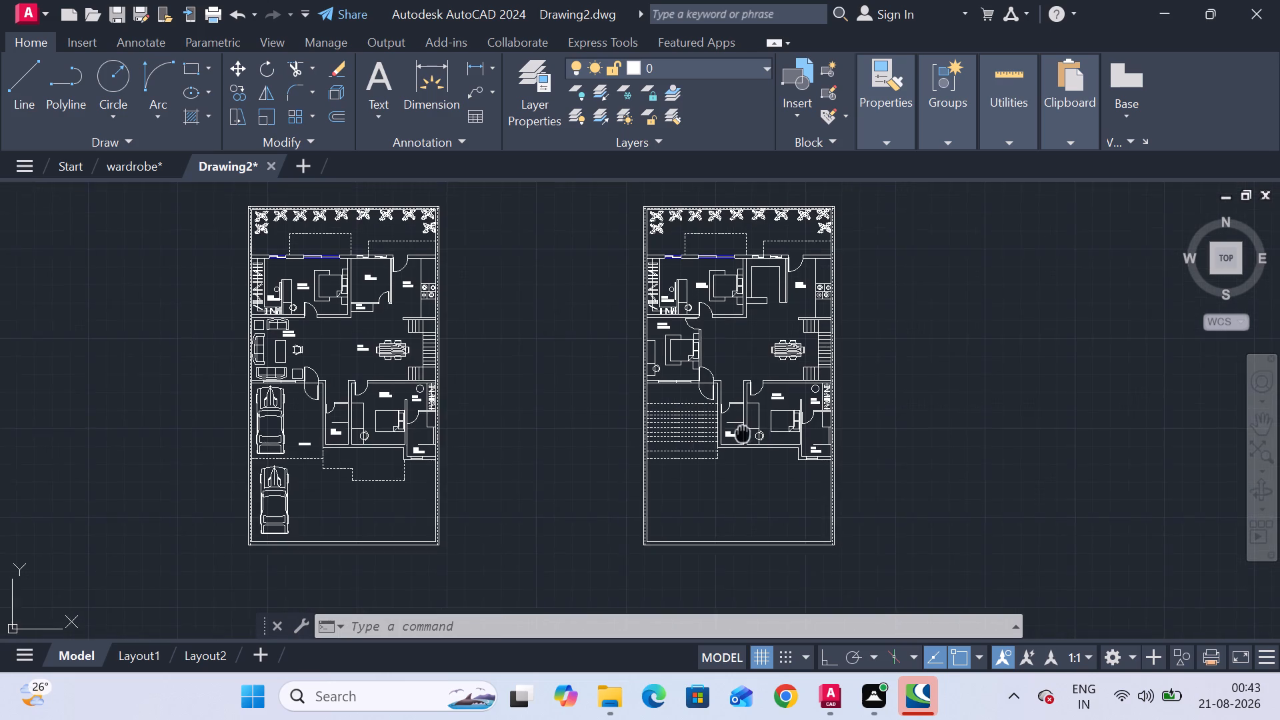
{"action": "middle_click_drag", "start_coordinate": [748, 438], "coordinate": [795, 439]}
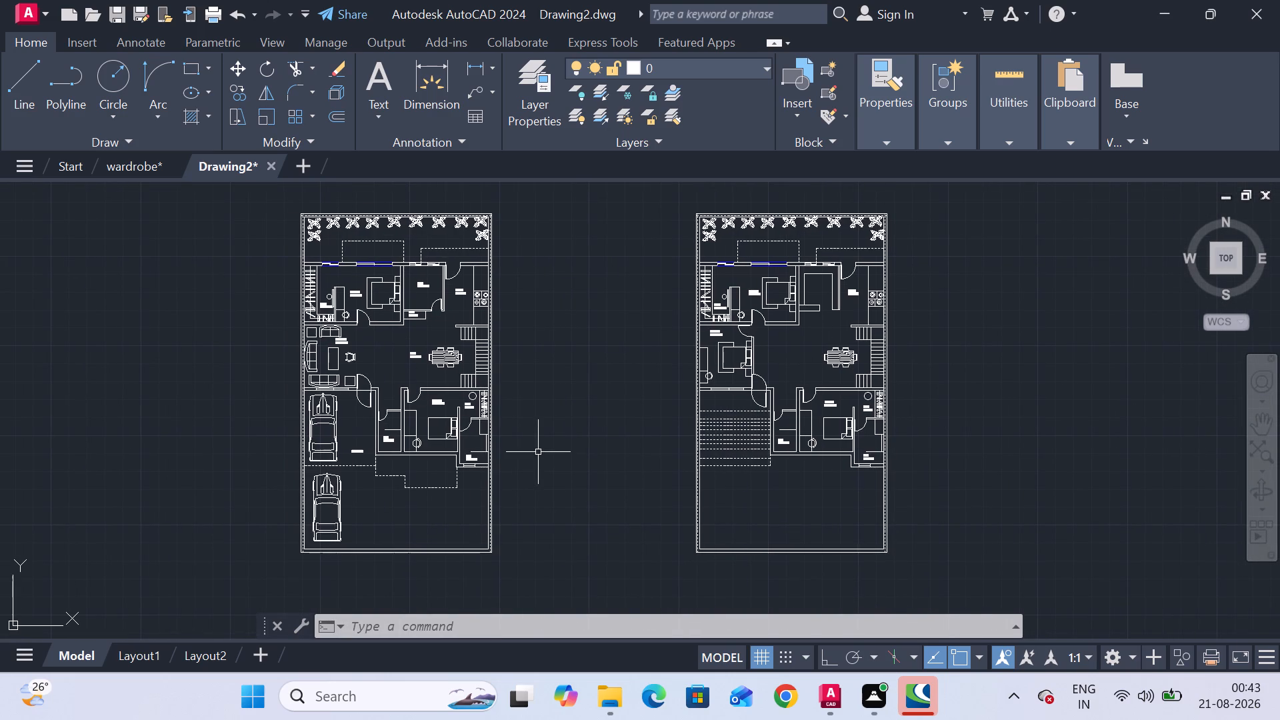
{"action": "type", "text": "hatch"}
{"action": "key", "text": "Return"}
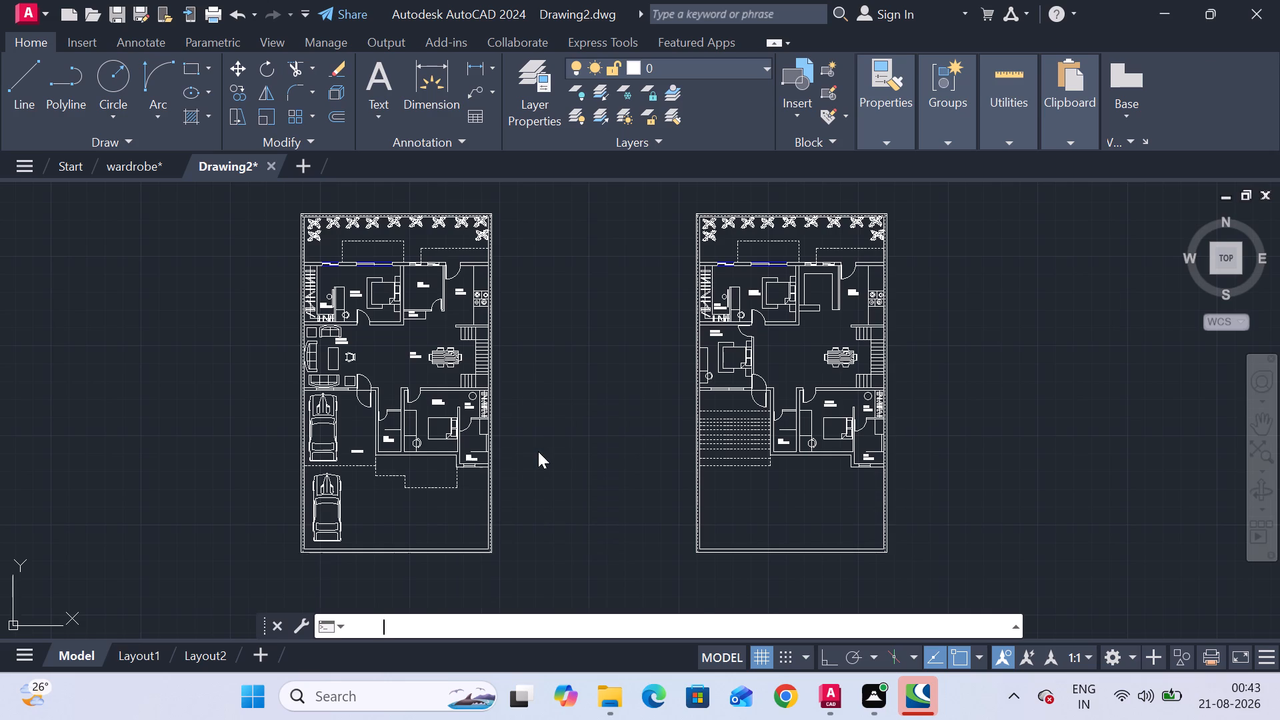
{"action": "left_click", "coordinate": [396, 79]}
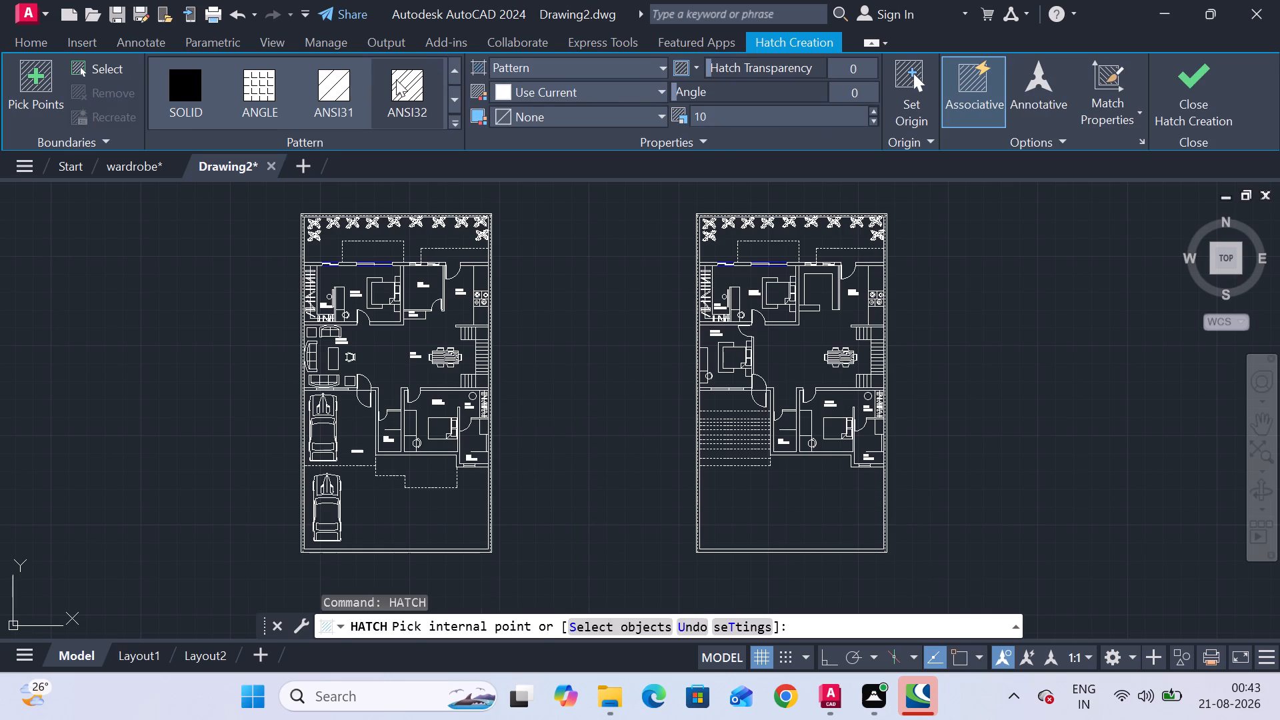
{"action": "scroll", "coordinate": [358, 199], "scroll_direction": "up", "scroll_amount": 4}
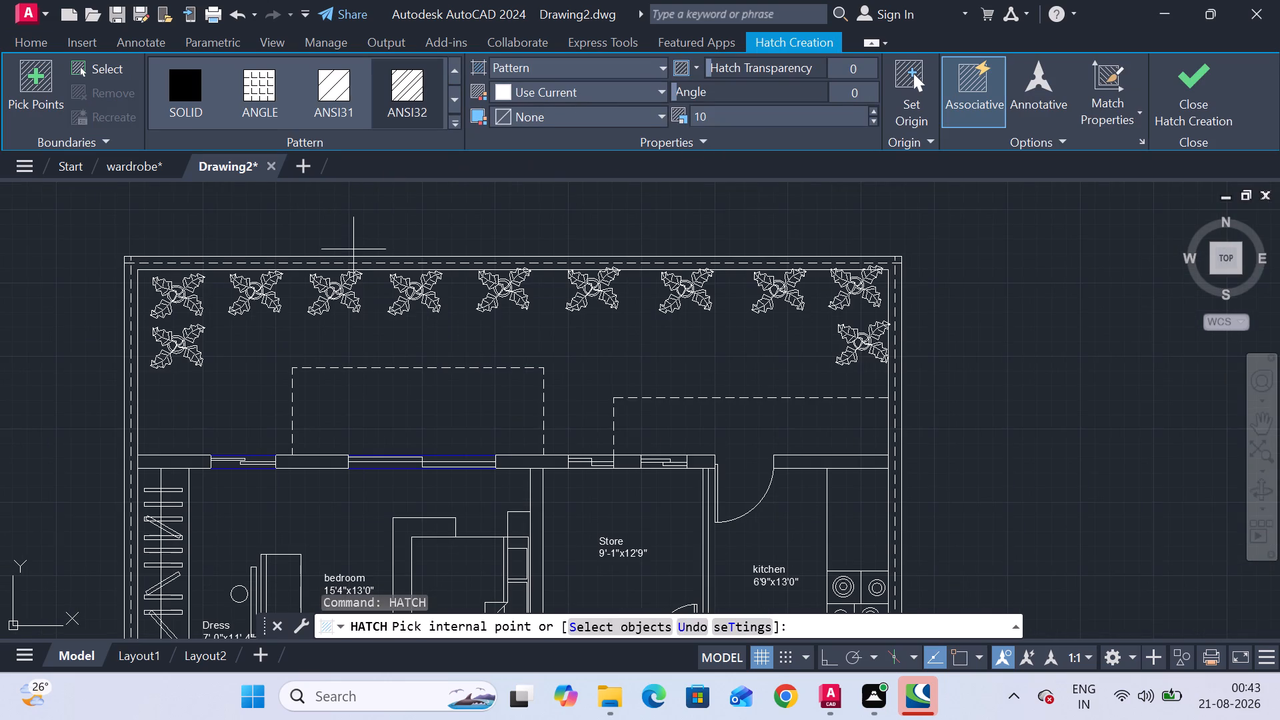
{"action": "left_click", "coordinate": [352, 267]}
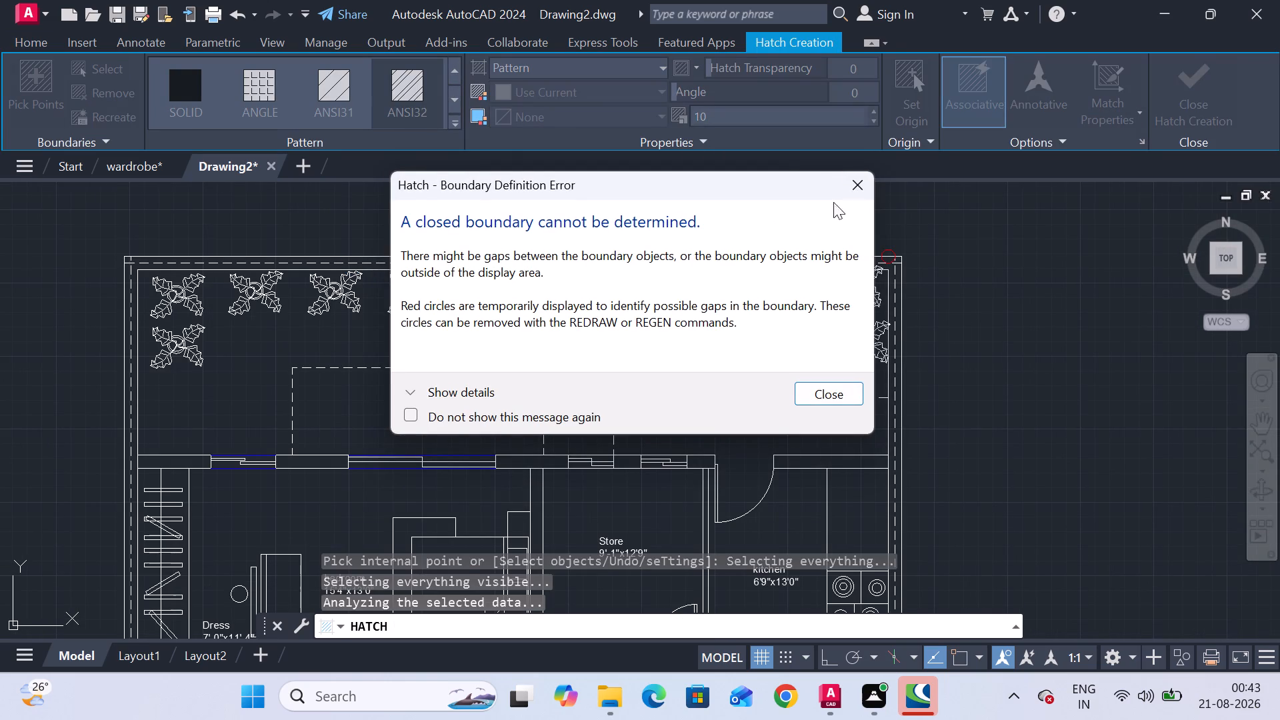
{"action": "left_click", "coordinate": [867, 189]}
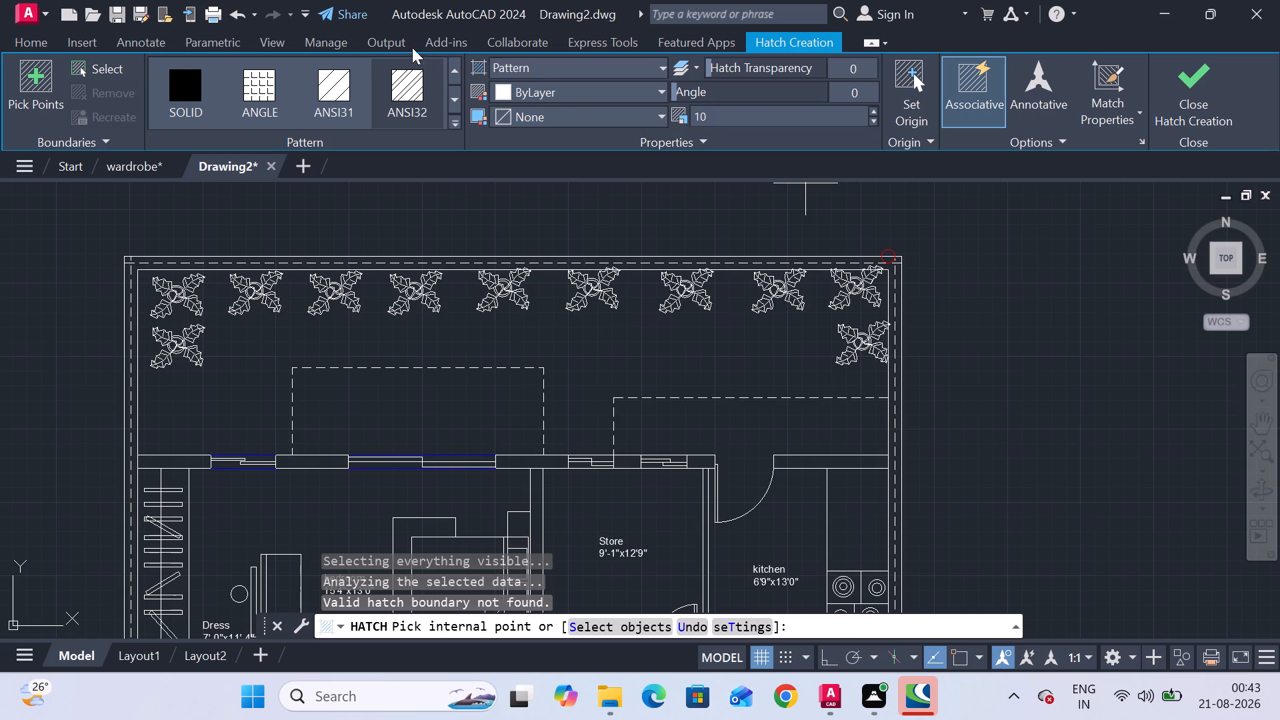
{"action": "left_click", "coordinate": [406, 75]}
{"action": "scroll", "coordinate": [319, 255], "scroll_direction": "up", "scroll_amount": 3}
{"action": "left_click", "coordinate": [339, 266]}
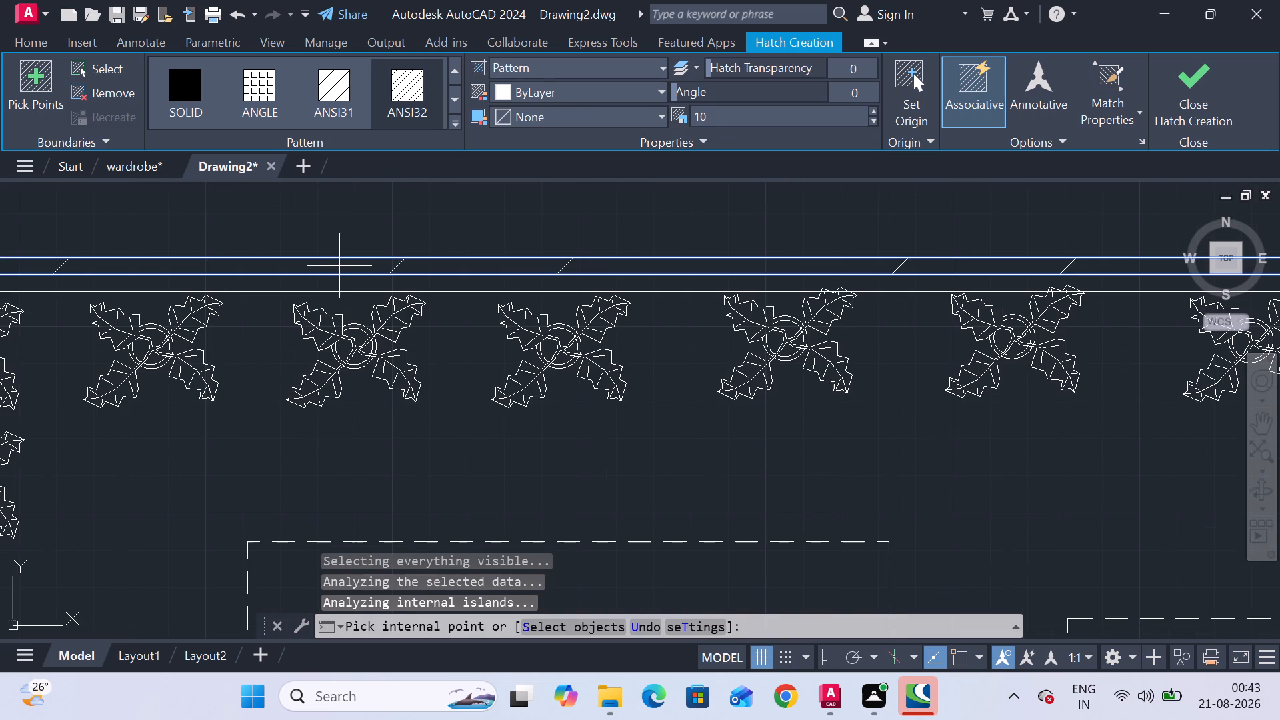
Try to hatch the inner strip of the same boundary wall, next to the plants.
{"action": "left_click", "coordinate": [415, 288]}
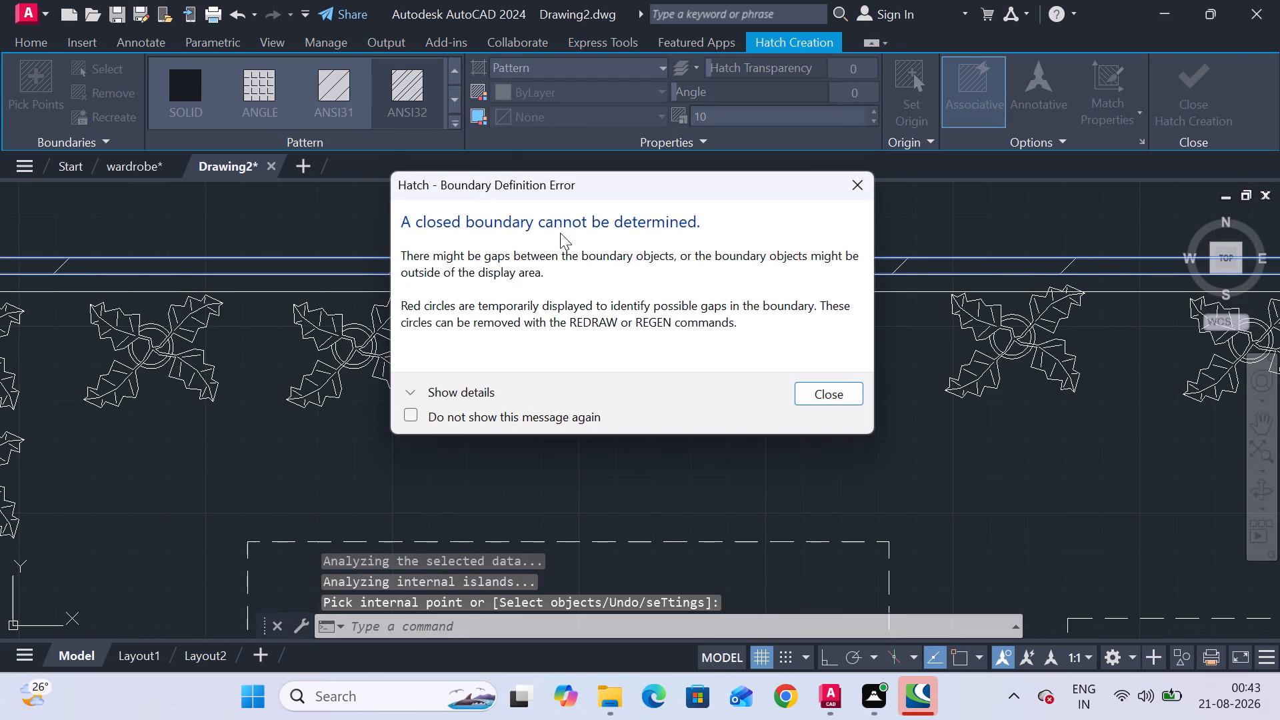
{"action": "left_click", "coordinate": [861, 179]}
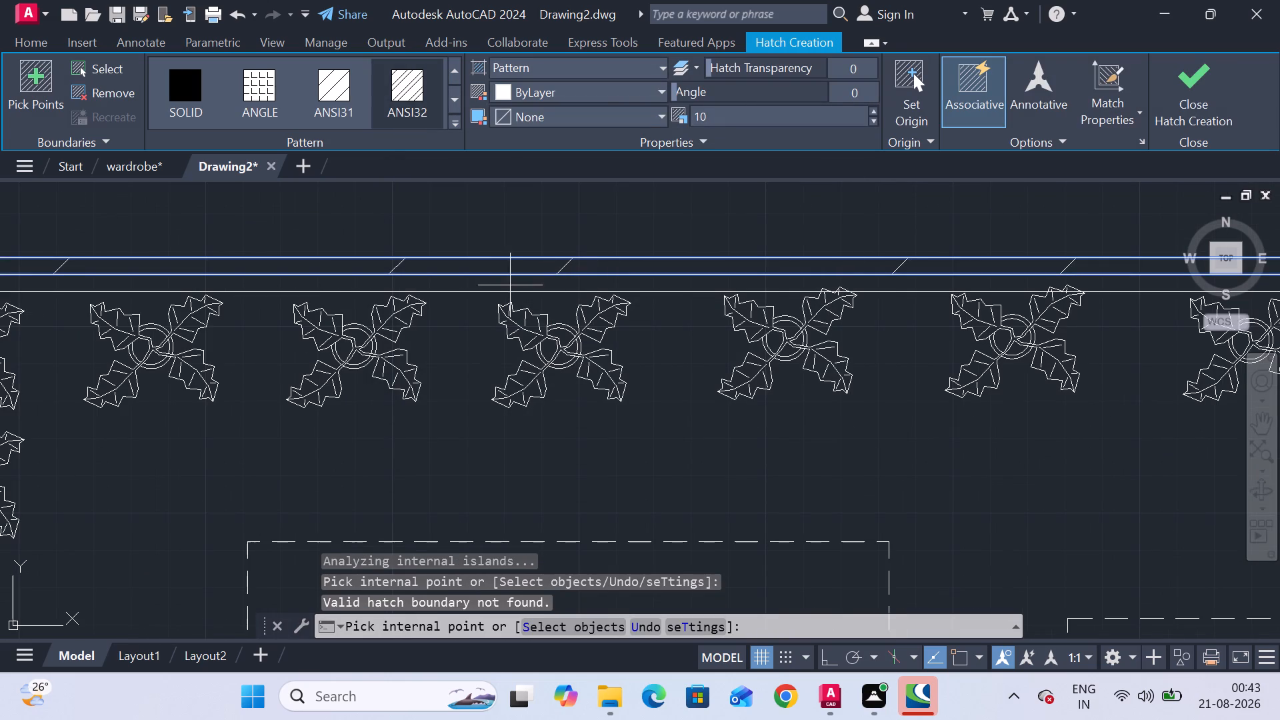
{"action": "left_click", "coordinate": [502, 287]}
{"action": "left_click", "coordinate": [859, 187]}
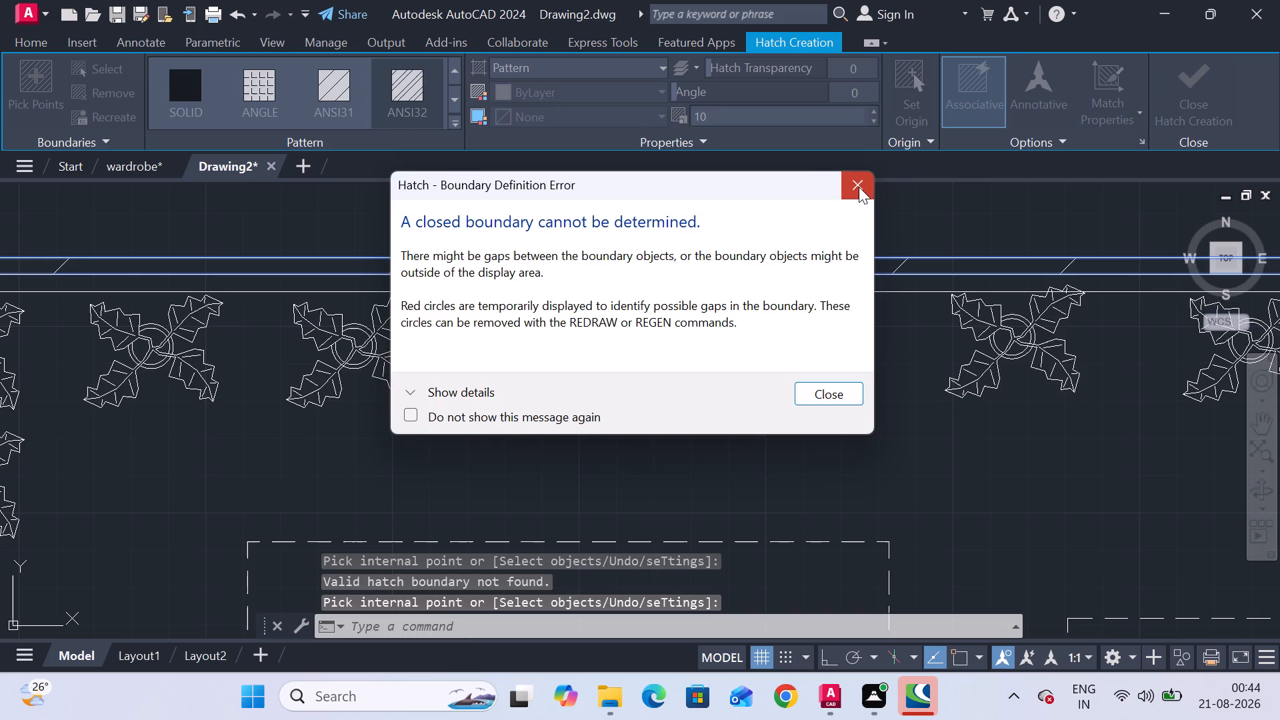
Hatch the first plan's wall segments above the dress area and between the two bedroom windows, setting the hatch scale to 1.
{"action": "scroll", "coordinate": [609, 321], "scroll_direction": "down", "scroll_amount": 4}
{"action": "middle_click_drag", "start_coordinate": [606, 341], "coordinate": [514, 181]}
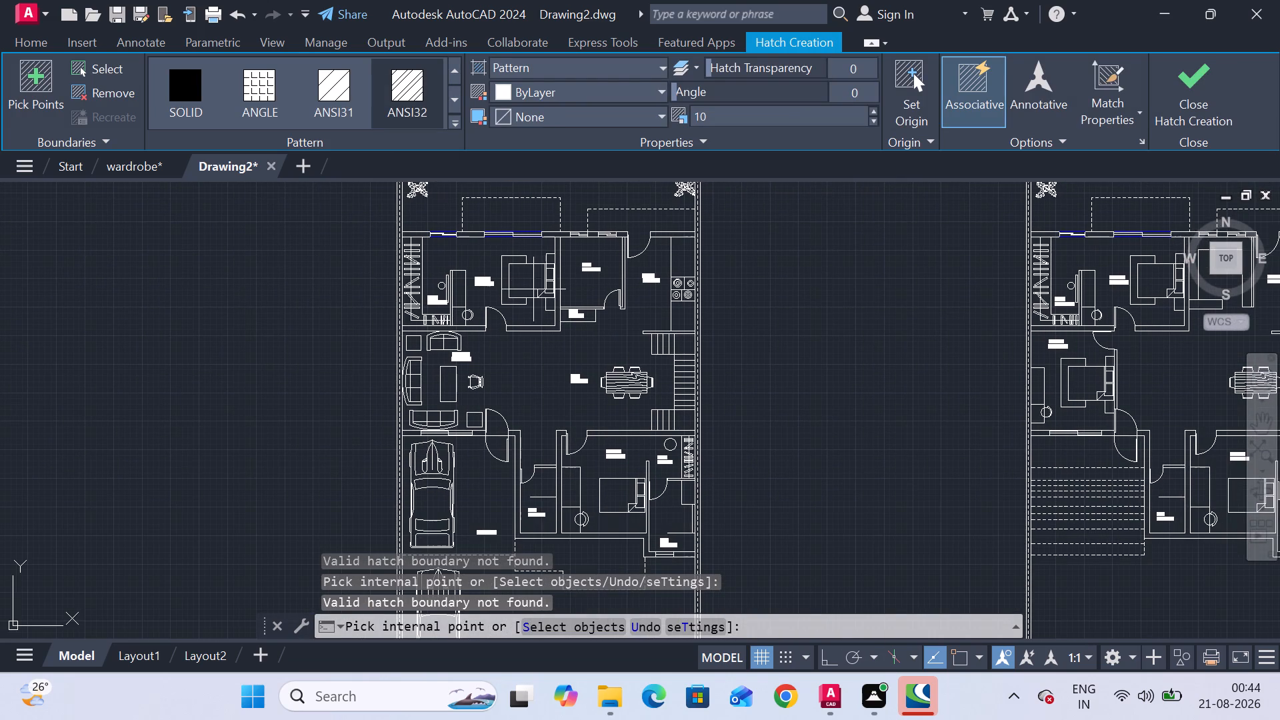
{"action": "middle_click_drag", "start_coordinate": [485, 248], "coordinate": [467, 331]}
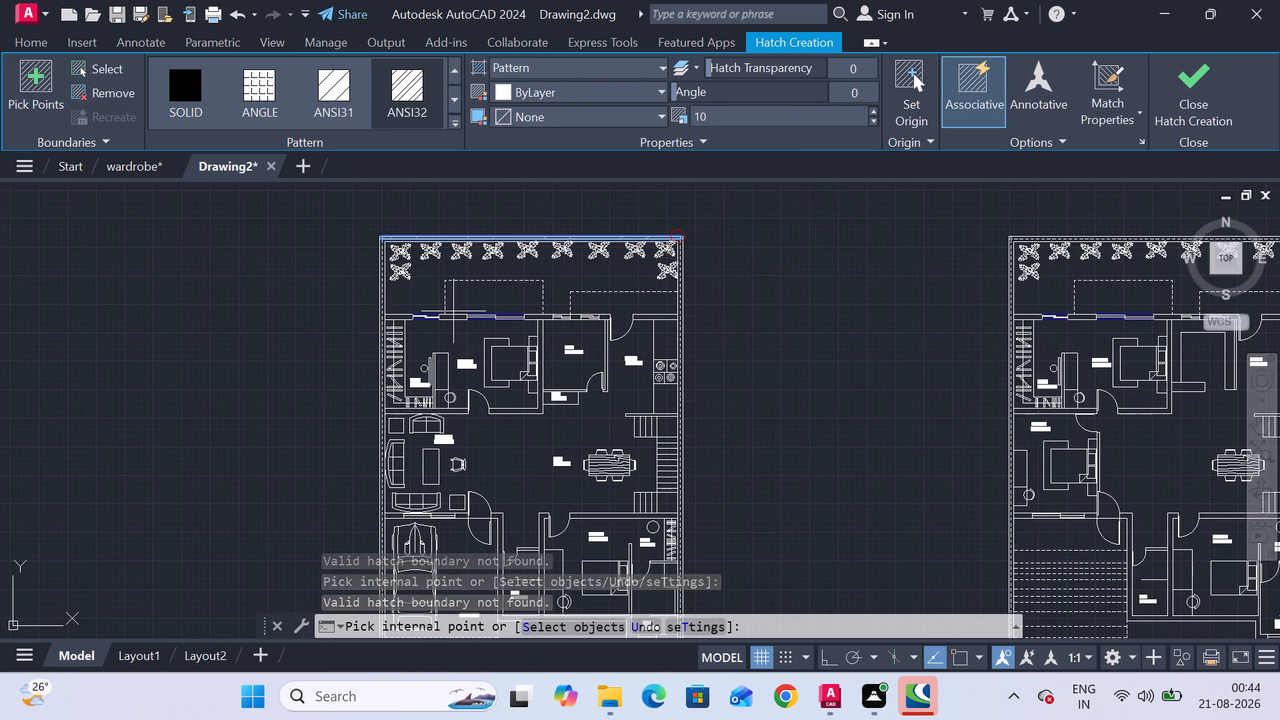
{"action": "scroll", "coordinate": [435, 305], "scroll_direction": "up", "scroll_amount": 4}
{"action": "left_click", "coordinate": [513, 381]}
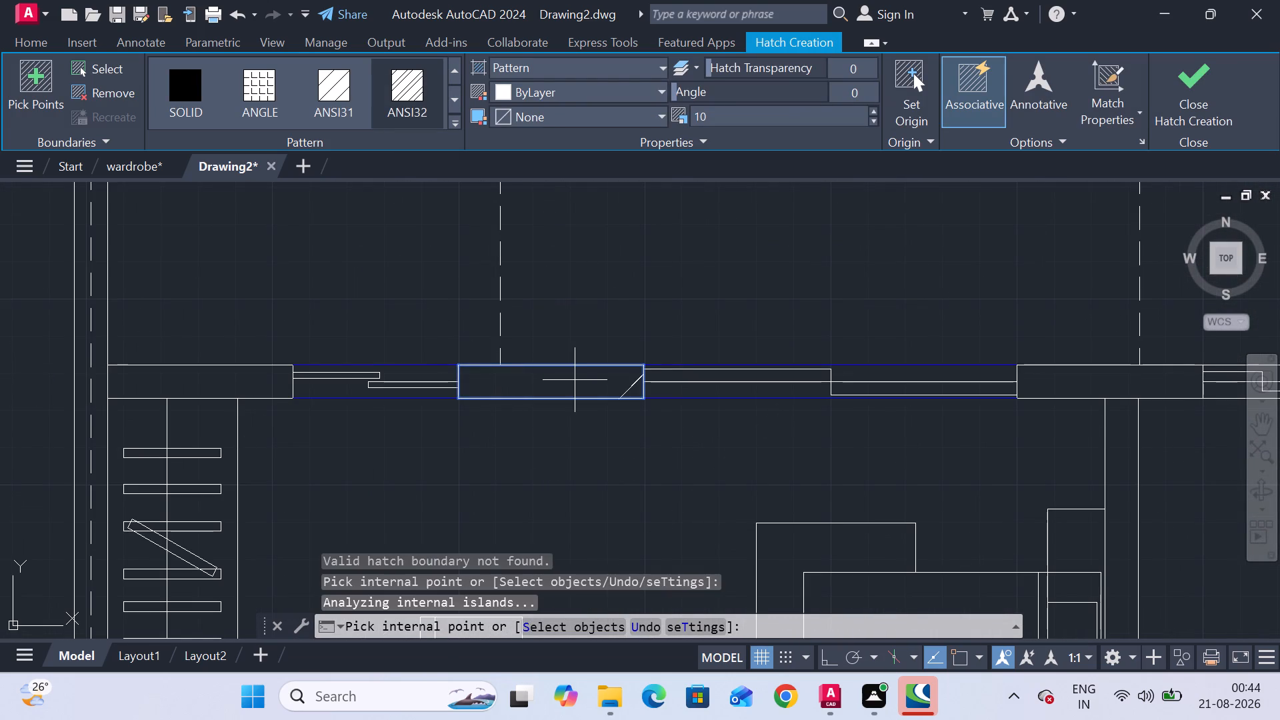
{"action": "left_click", "coordinate": [793, 109]}
{"action": "key", "text": "1"}
{"action": "key", "text": "Return"}
{"action": "left_click", "coordinate": [255, 377]}
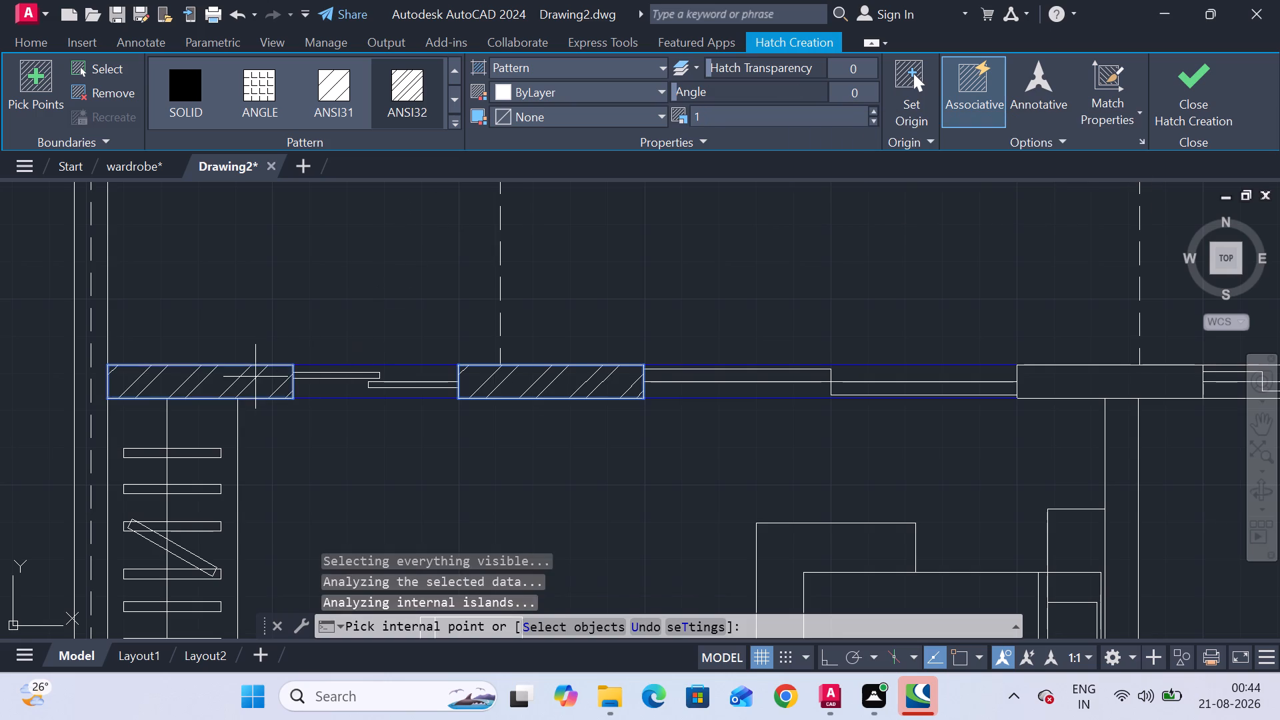
Hatch the remaining four segments of that same wall, from the bedroom corner past the store to the kitchen's outer corner.
{"action": "scroll", "coordinate": [639, 384], "scroll_direction": "down", "scroll_amount": 2}
{"action": "middle_click_drag", "start_coordinate": [639, 384], "coordinate": [331, 304]}
{"action": "scroll", "coordinate": [468, 303], "scroll_direction": "up", "scroll_amount": 1}
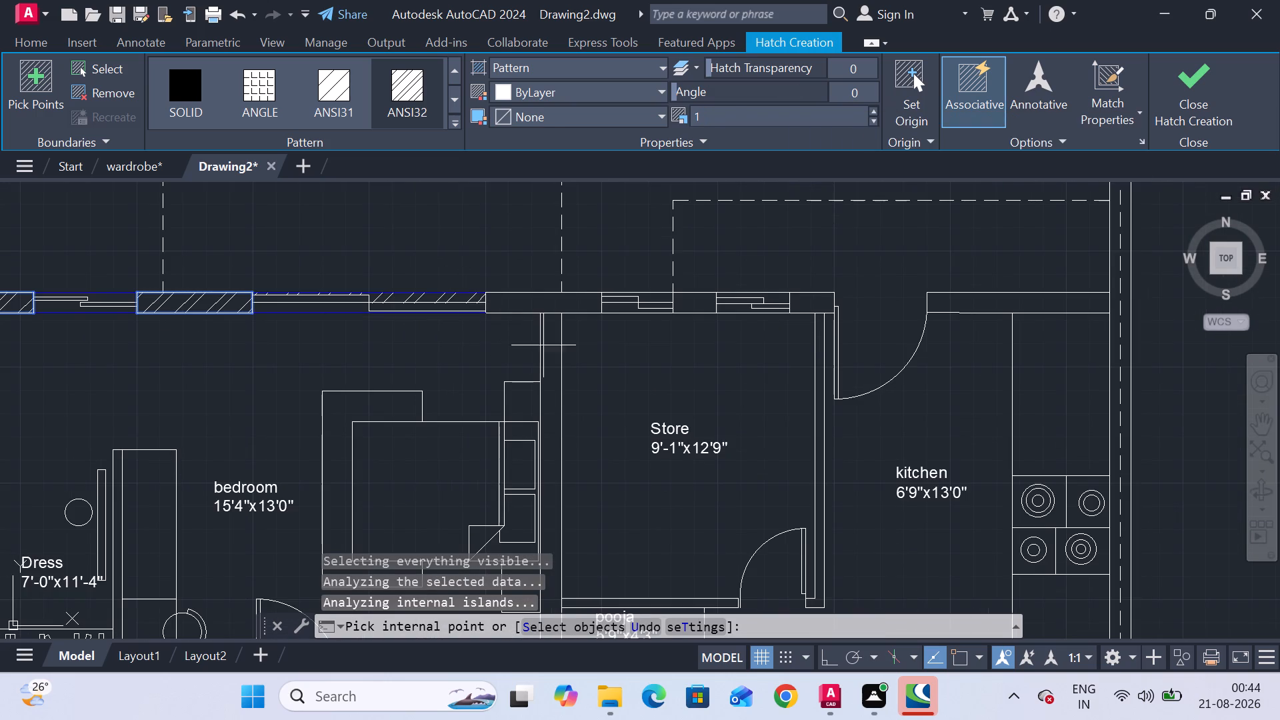
{"action": "left_click", "coordinate": [553, 305]}
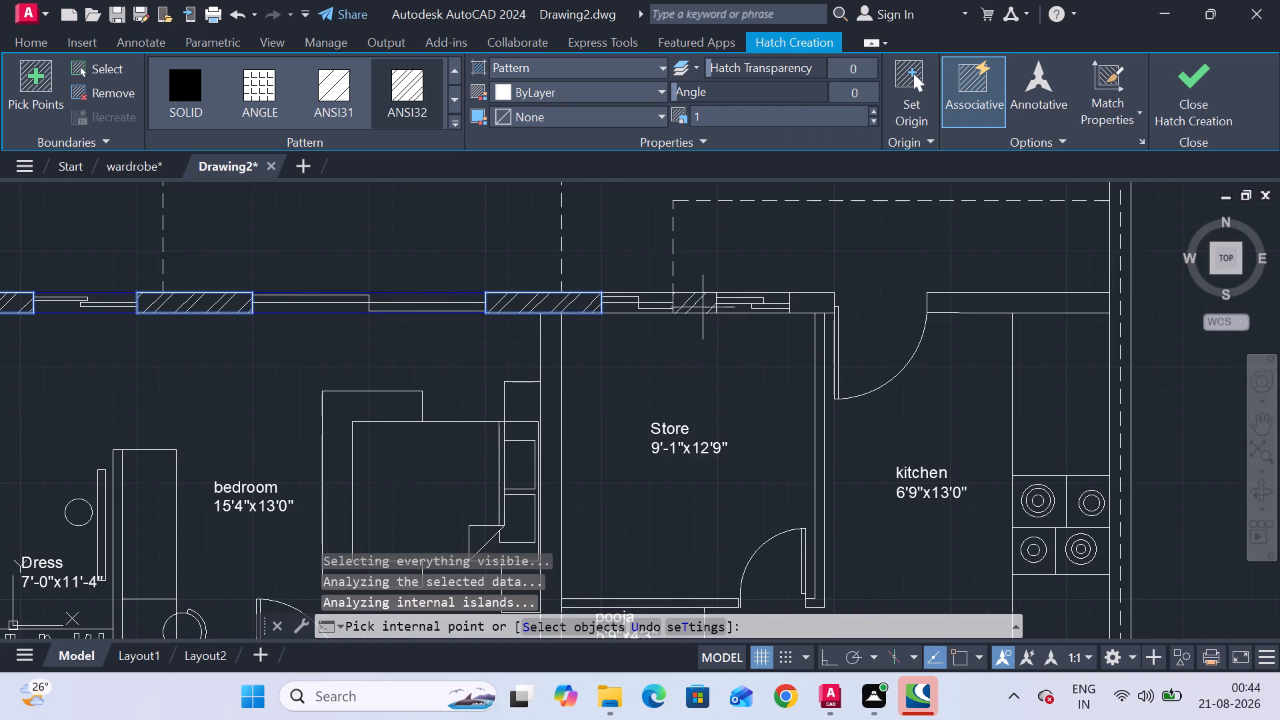
{"action": "left_click", "coordinate": [701, 305]}
{"action": "left_click", "coordinate": [819, 305]}
{"action": "left_click", "coordinate": [998, 303]}
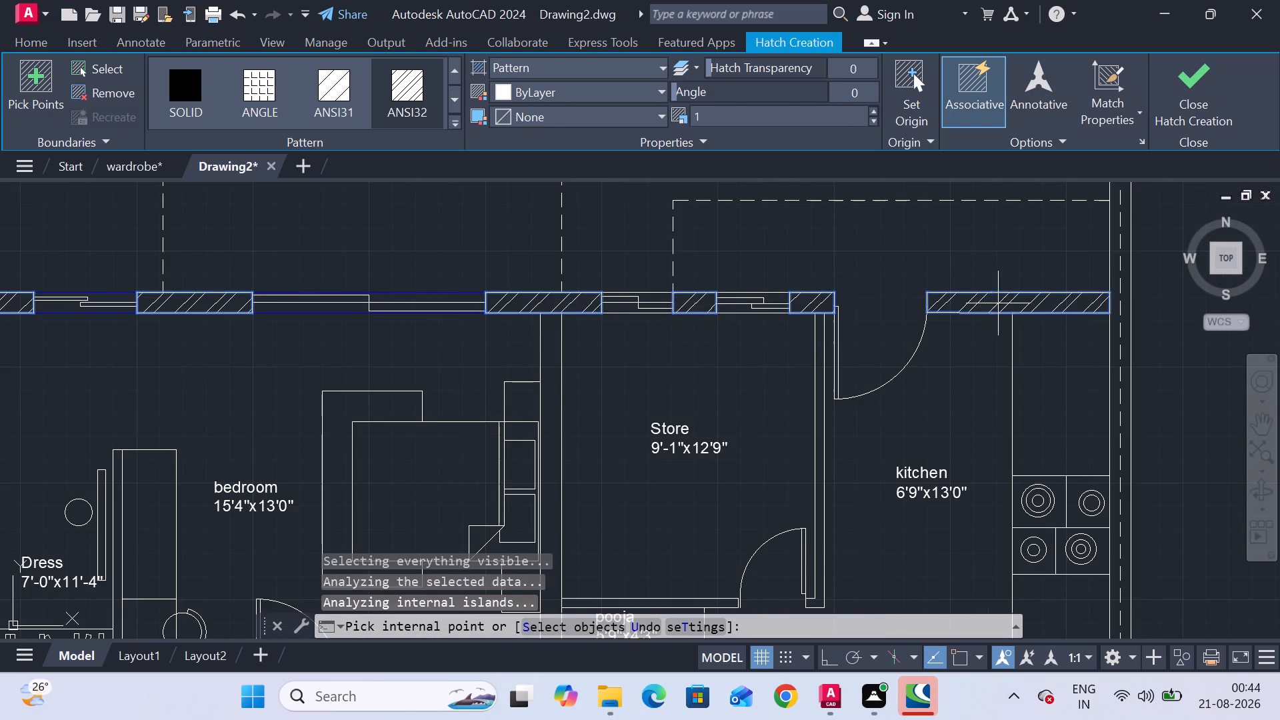
Hatch the wall between the dress and living area, and the L-shaped wall from the bedroom door around to the store.
{"action": "scroll", "coordinate": [582, 398], "scroll_direction": "down", "scroll_amount": 2}
{"action": "middle_click_drag", "start_coordinate": [582, 398], "coordinate": [749, 311]}
{"action": "scroll", "coordinate": [577, 406], "scroll_direction": "up", "scroll_amount": 2}
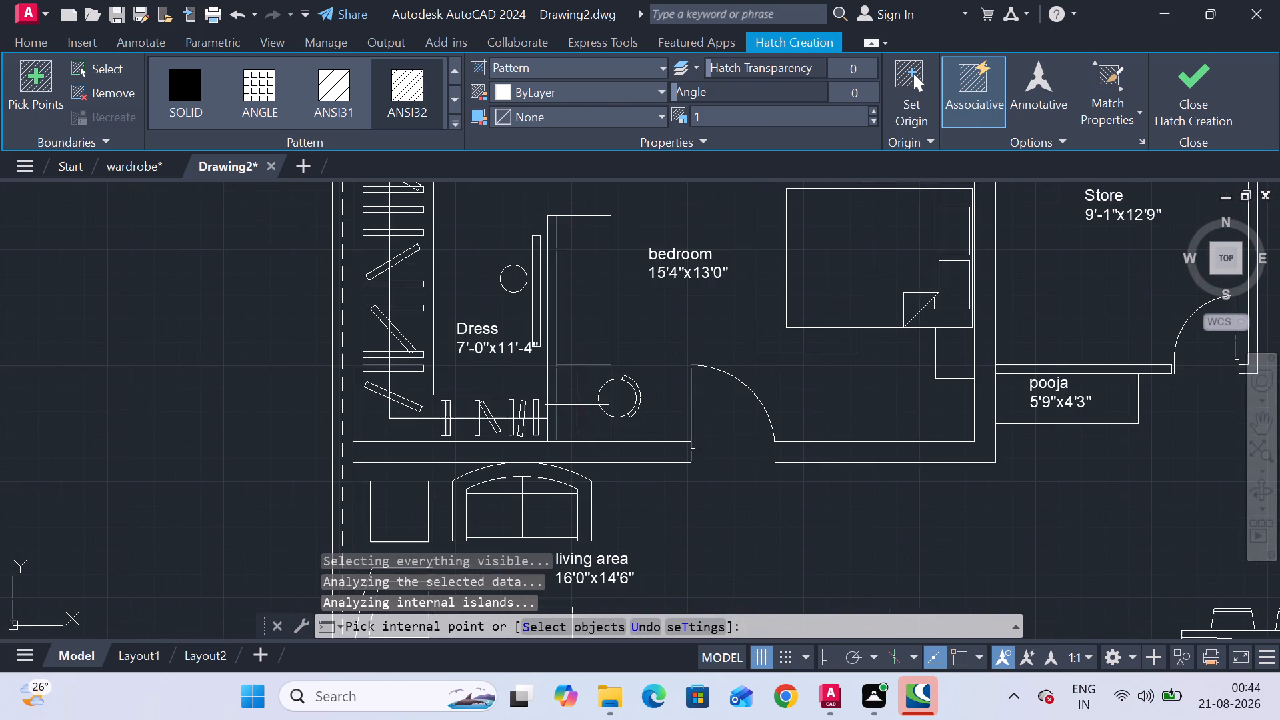
{"action": "left_click", "coordinate": [599, 458]}
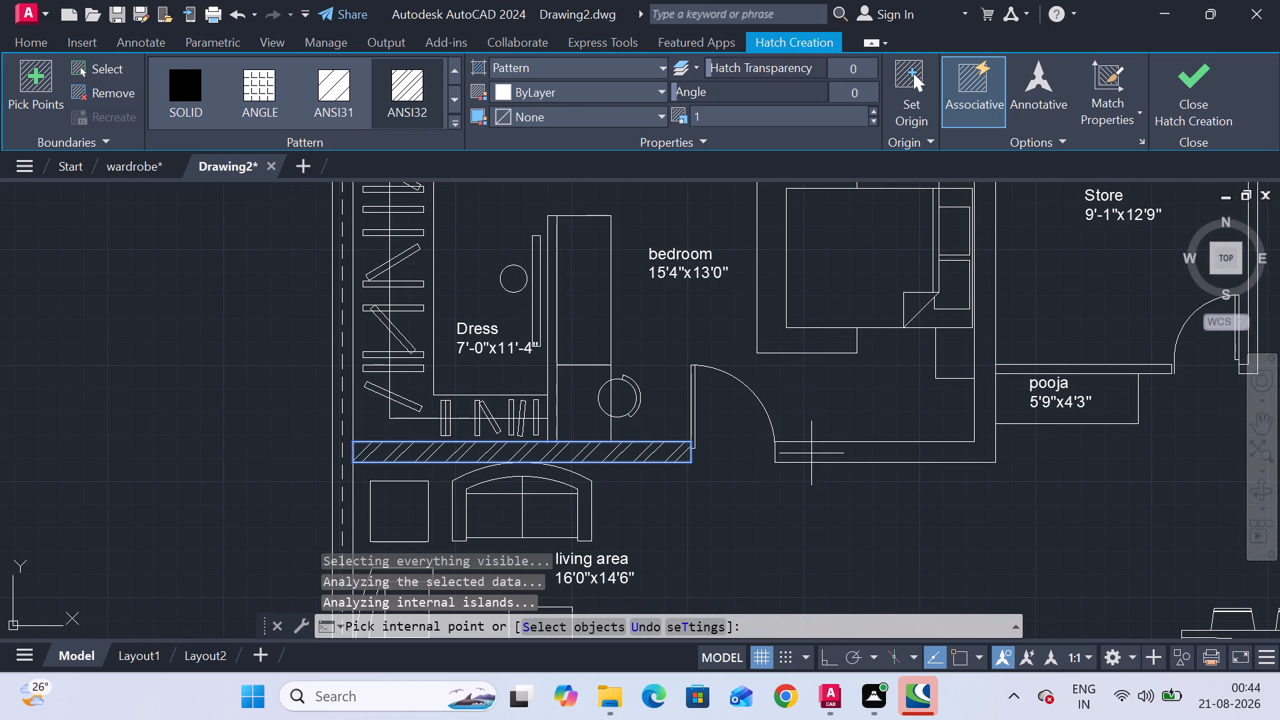
{"action": "left_click", "coordinate": [816, 453]}
Hatch the thin wall between the store and pooja, and the wall separating the store from the kitchen.
{"action": "scroll", "coordinate": [931, 406], "scroll_direction": "down", "scroll_amount": 2}
{"action": "middle_click_drag", "start_coordinate": [931, 406], "coordinate": [595, 417]}
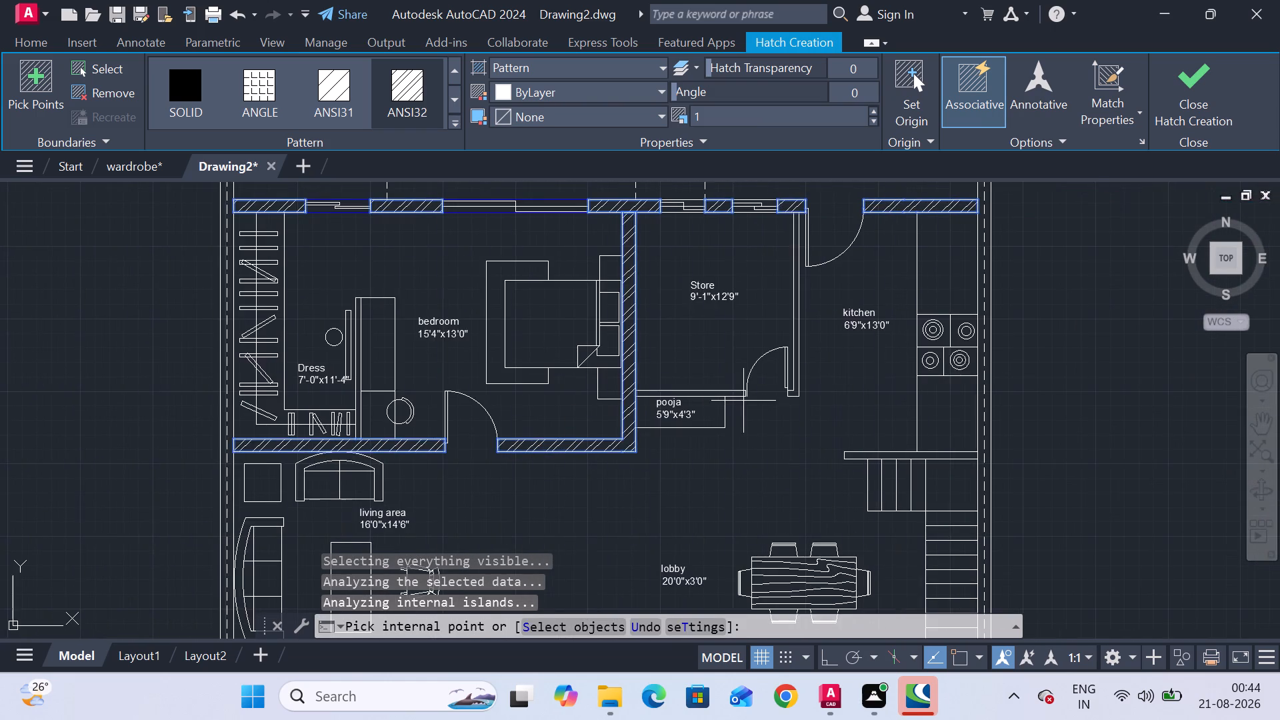
{"action": "scroll", "coordinate": [710, 389], "scroll_direction": "up", "scroll_amount": 3}
{"action": "left_click", "coordinate": [701, 411]}
{"action": "scroll", "coordinate": [785, 367], "scroll_direction": "down", "scroll_amount": 3}
{"action": "middle_click_drag", "start_coordinate": [785, 367], "coordinate": [732, 383]}
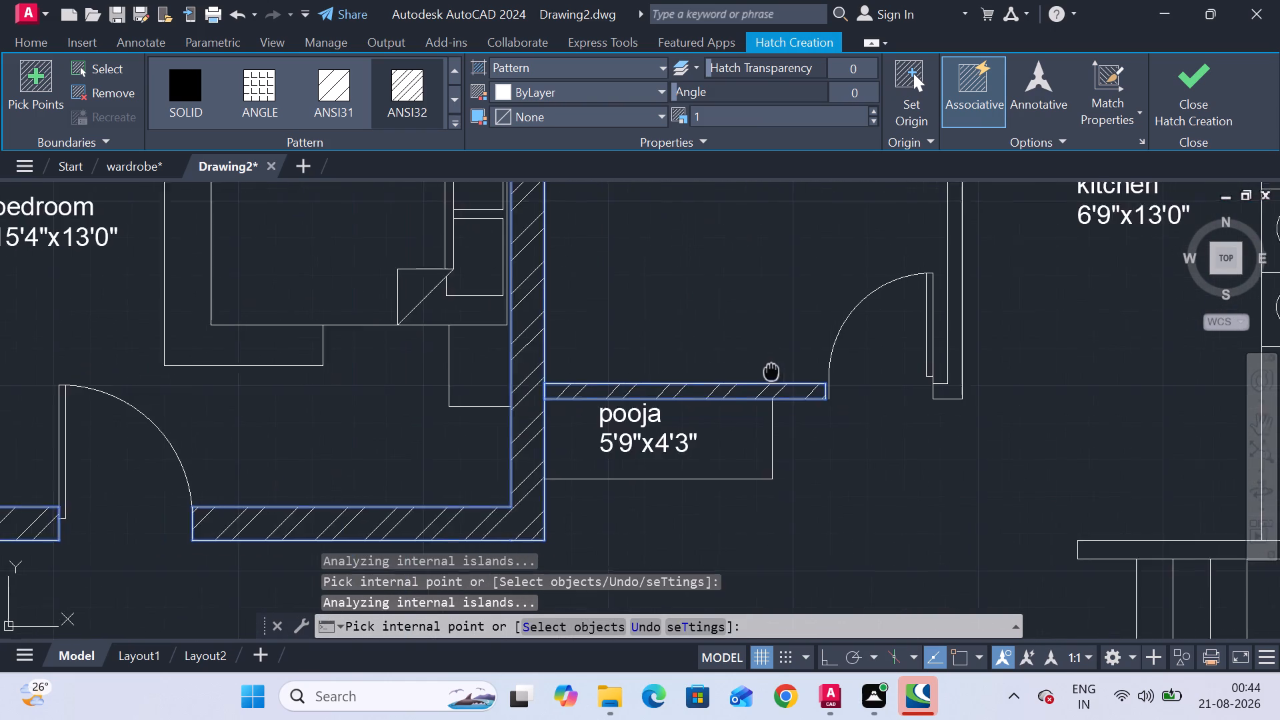
{"action": "middle_click_drag", "start_coordinate": [732, 383], "coordinate": [615, 411]}
{"action": "scroll", "coordinate": [789, 327], "scroll_direction": "up", "scroll_amount": 2}
{"action": "left_click", "coordinate": [789, 327]}
Hatch the first plan's thin wall between the kitchen and the staircase with the ANSI32 pattern.
{"action": "scroll", "coordinate": [801, 347], "scroll_direction": "down", "scroll_amount": 4}
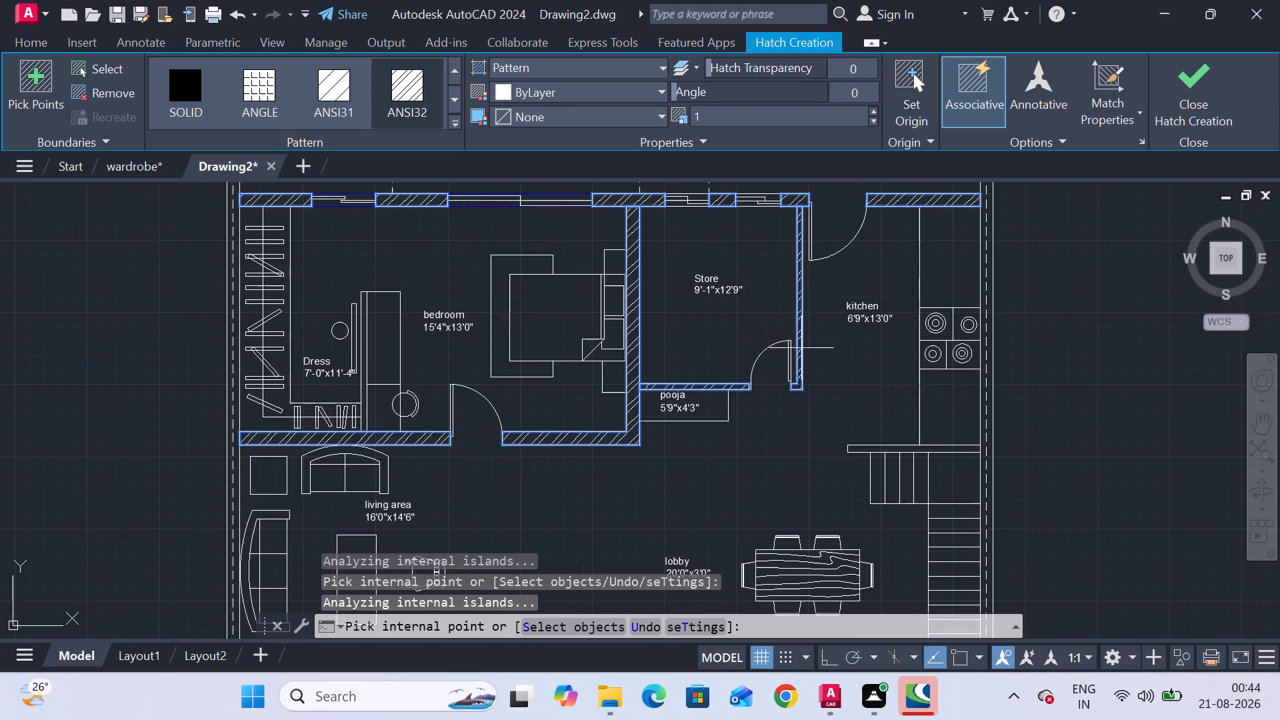
{"action": "middle_click_drag", "start_coordinate": [886, 399], "coordinate": [885, 296]}
{"action": "scroll", "coordinate": [928, 339], "scroll_direction": "up", "scroll_amount": 4}
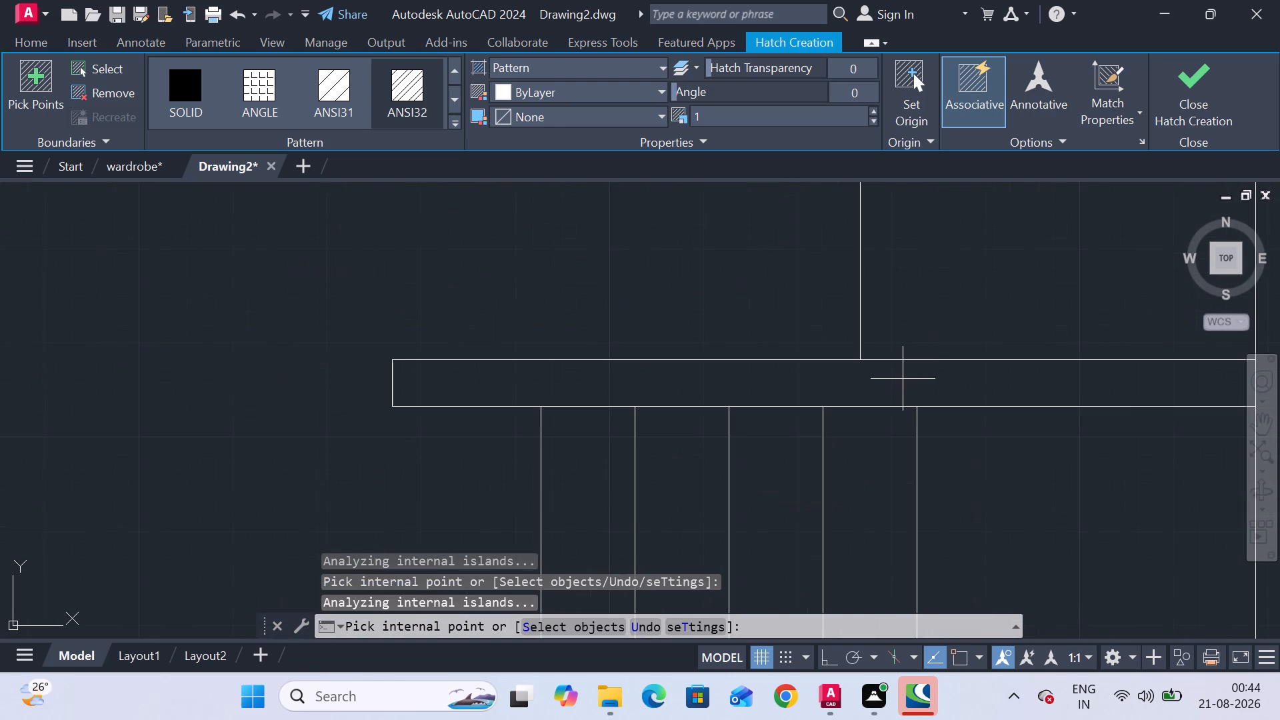
{"action": "left_click", "coordinate": [903, 379]}
Hatch the outer wall segment between living area and car parking, and the connected walls around the toilet and front bedroom.
{"action": "scroll", "coordinate": [887, 369], "scroll_direction": "down", "scroll_amount": 4}
{"action": "middle_click_drag", "start_coordinate": [776, 401], "coordinate": [835, 312]}
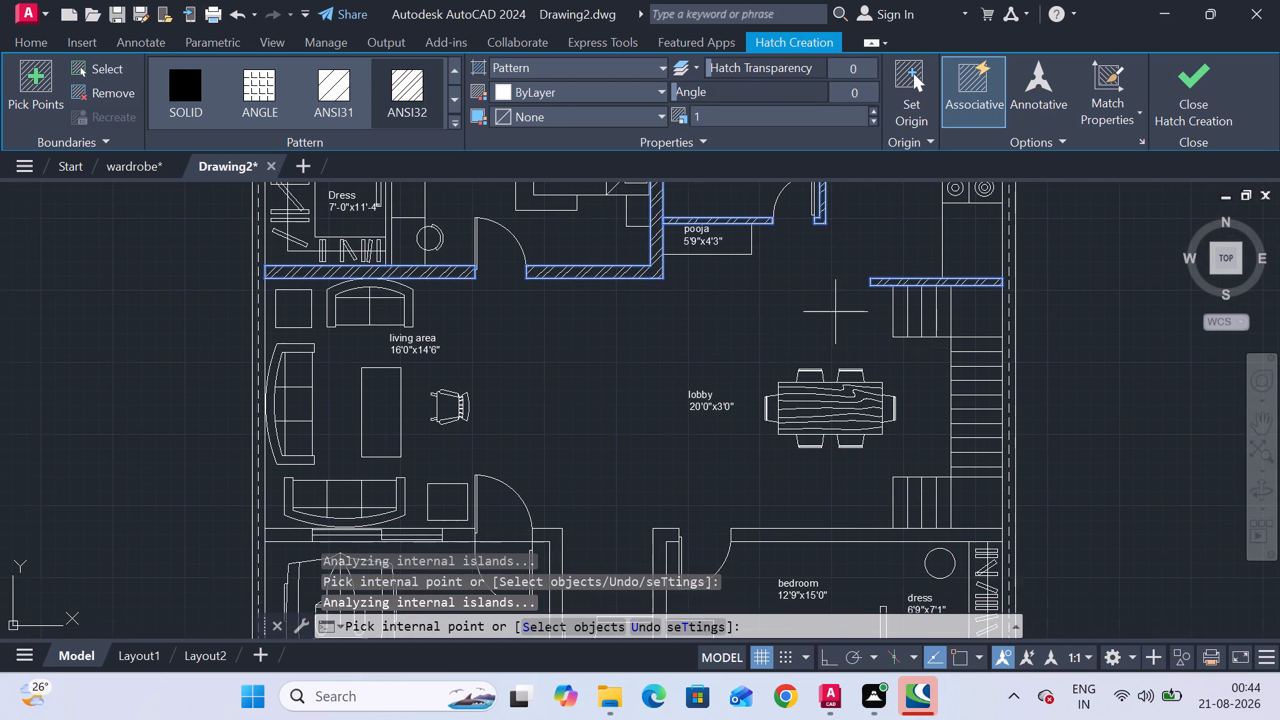
{"action": "middle_click_drag", "start_coordinate": [563, 408], "coordinate": [711, 249]}
{"action": "scroll", "coordinate": [522, 381], "scroll_direction": "up", "scroll_amount": 2}
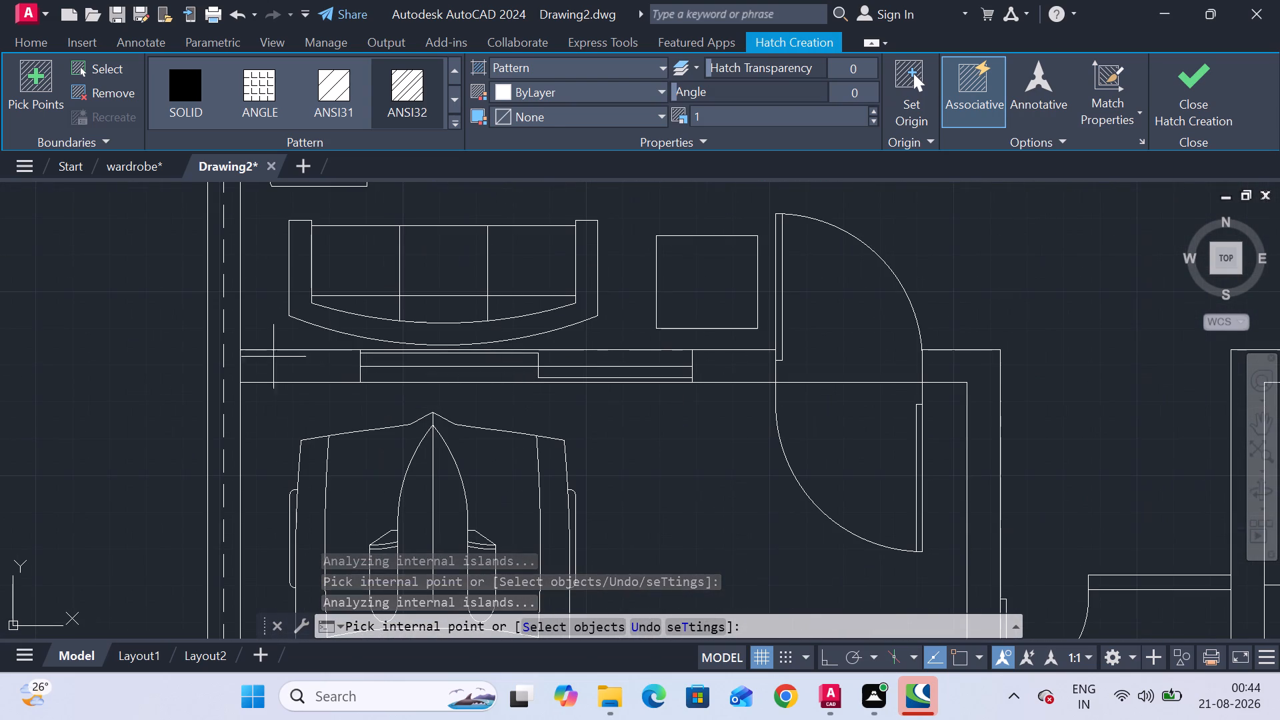
{"action": "left_click", "coordinate": [294, 368]}
{"action": "scroll", "coordinate": [534, 389], "scroll_direction": "down", "scroll_amount": 4}
{"action": "middle_click_drag", "start_coordinate": [537, 391], "coordinate": [499, 307]}
{"action": "scroll", "coordinate": [573, 335], "scroll_direction": "up", "scroll_amount": 4}
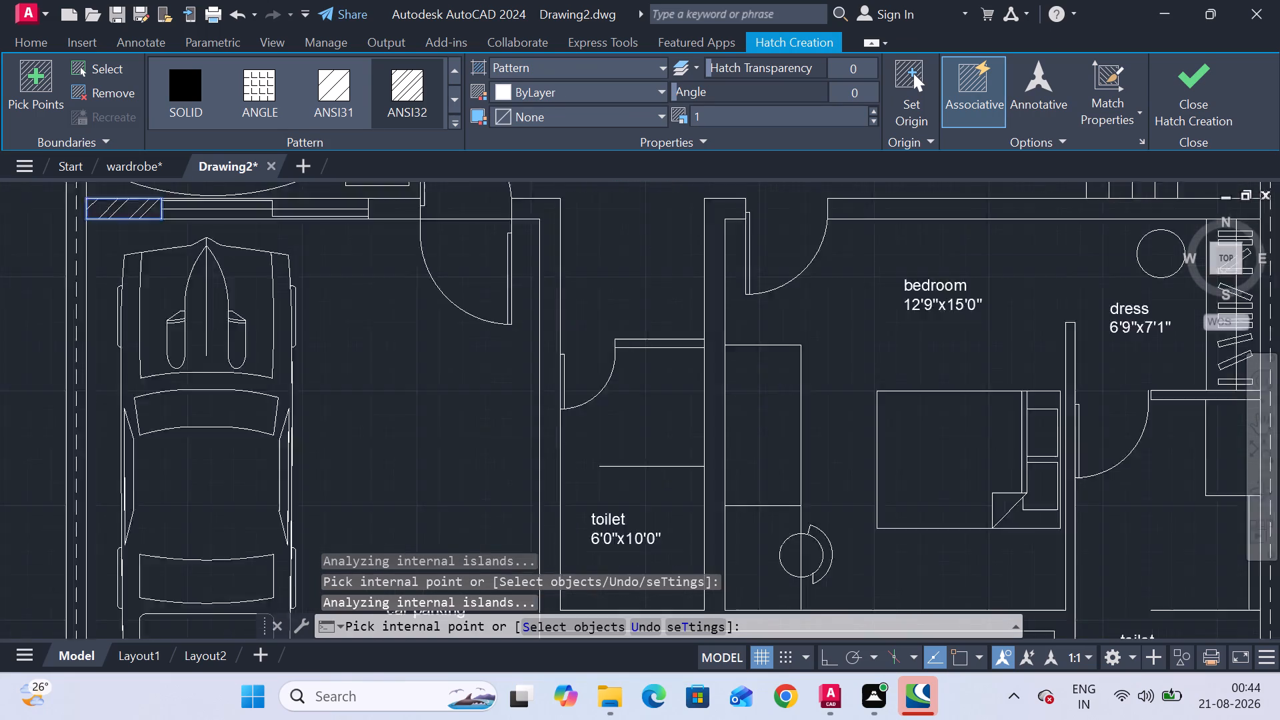
{"action": "left_click", "coordinate": [532, 317]}
Hatch the first plan's wall separating the lobby and staircase from the front bedroom and dress.
{"action": "scroll", "coordinate": [640, 345], "scroll_direction": "down", "scroll_amount": 2}
{"action": "scroll", "coordinate": [693, 395], "scroll_direction": "down", "scroll_amount": 1}
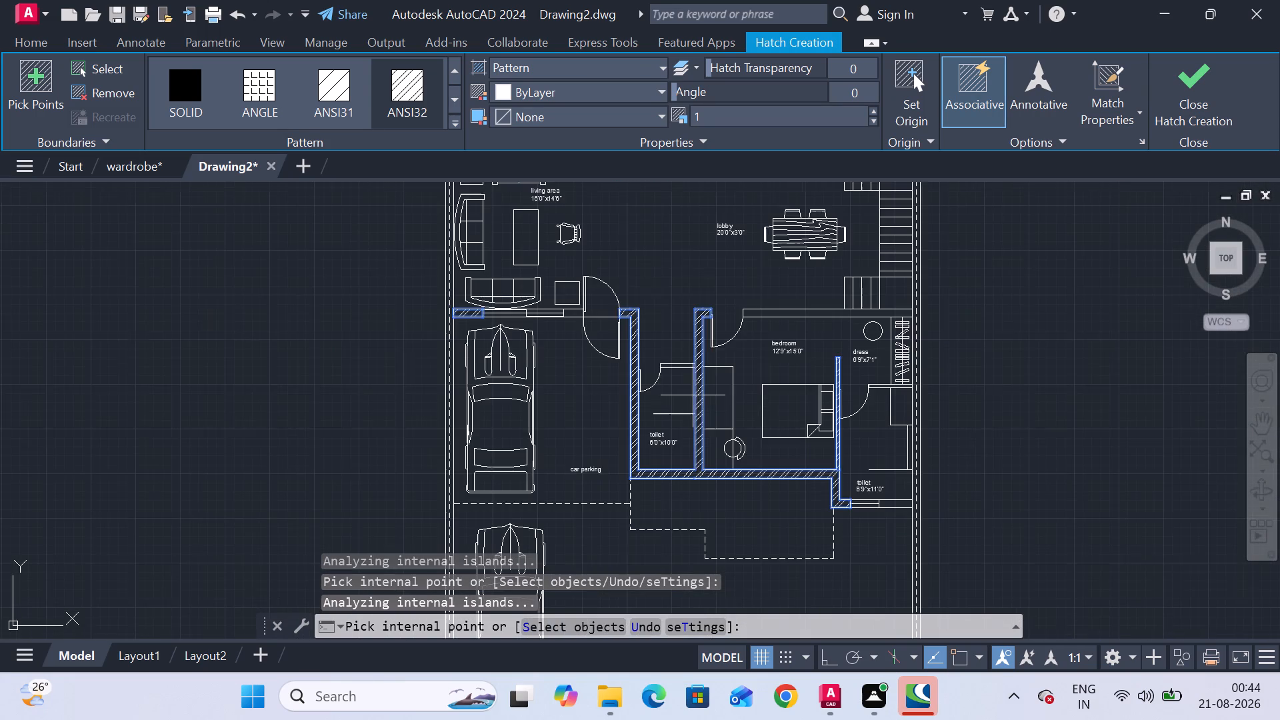
{"action": "scroll", "coordinate": [817, 301], "scroll_direction": "up", "scroll_amount": 3}
{"action": "left_click", "coordinate": [809, 343]}
On the second plan, hatch the connected toilet and front bedroom walls and both wall segments beside the window above the dashed lines.
{"action": "scroll", "coordinate": [809, 343], "scroll_direction": "down", "scroll_amount": 3}
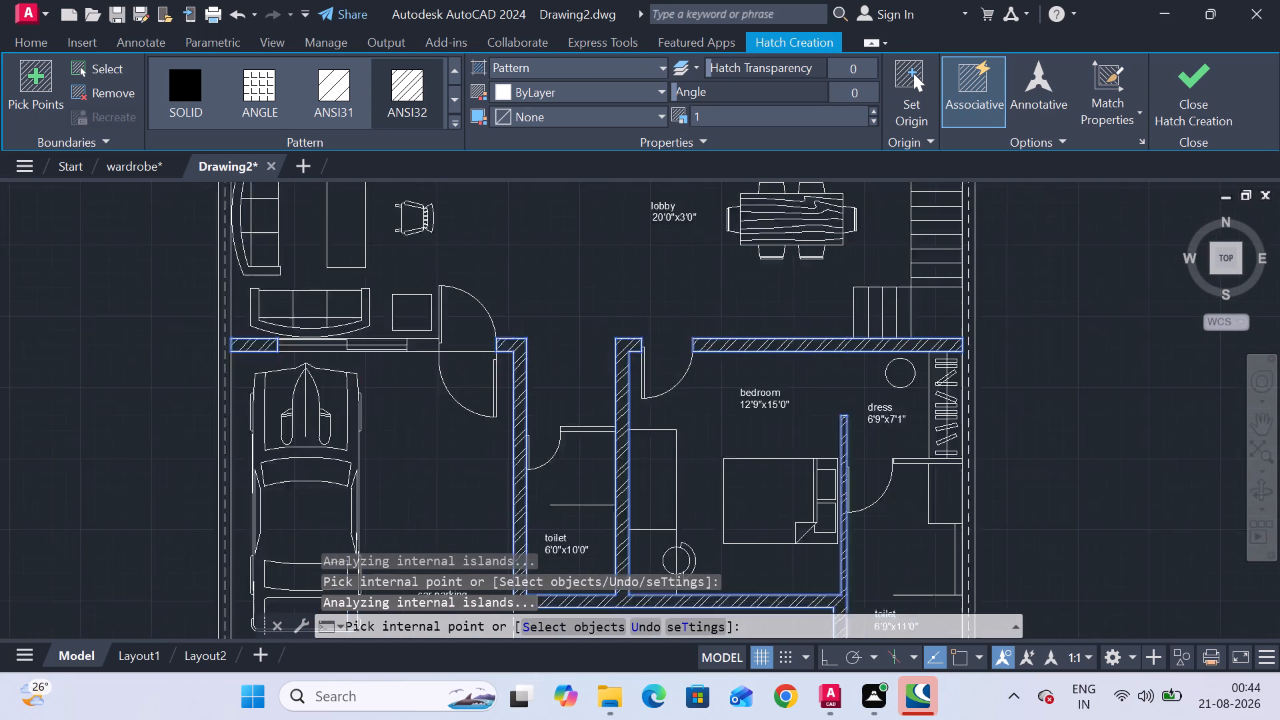
{"action": "middle_click_drag", "start_coordinate": [799, 389], "coordinate": [735, 321]}
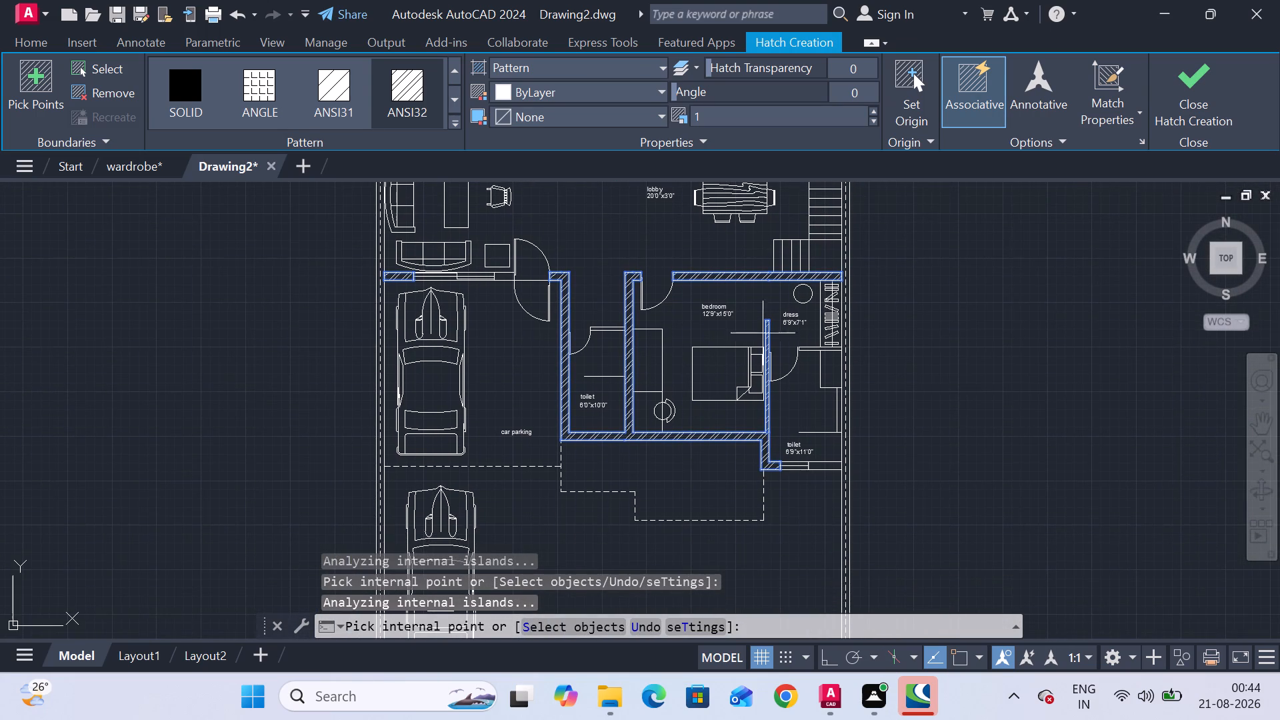
{"action": "scroll", "coordinate": [966, 393], "scroll_direction": "down", "scroll_amount": 2}
{"action": "middle_click_drag", "start_coordinate": [966, 393], "coordinate": [550, 394]}
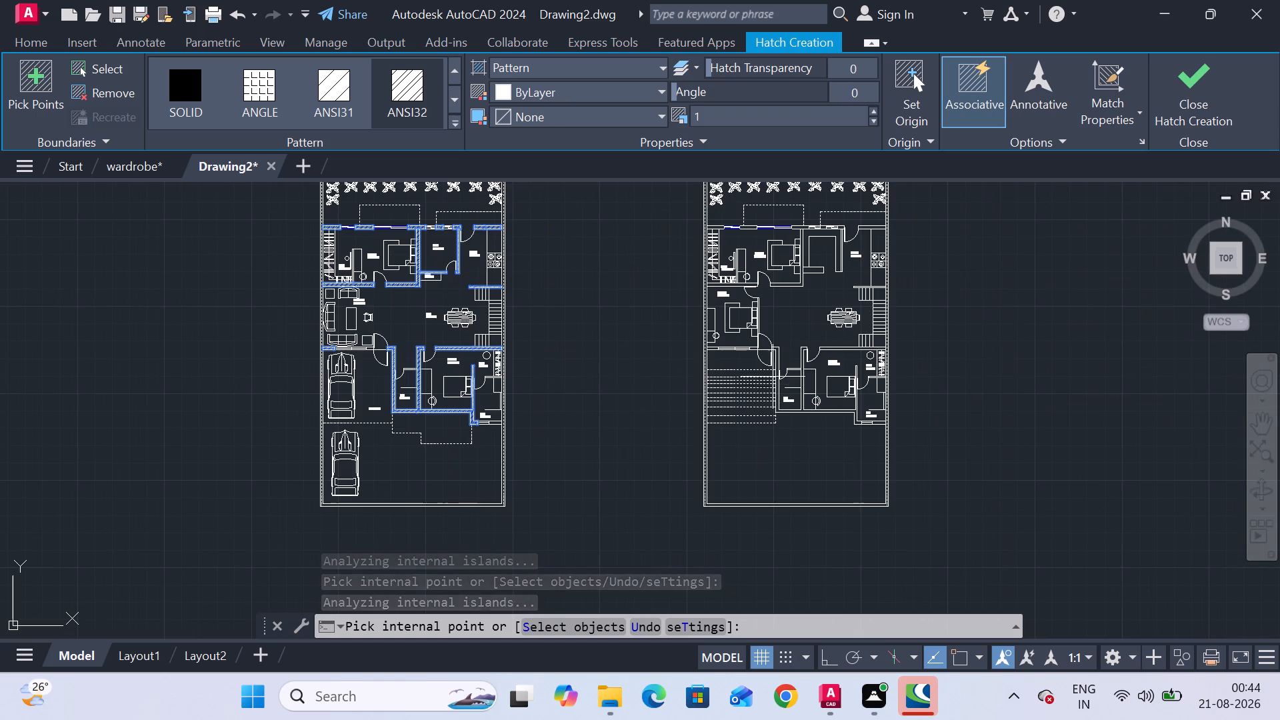
{"action": "scroll", "coordinate": [773, 369], "scroll_direction": "up", "scroll_amount": 4}
{"action": "left_click", "coordinate": [796, 308]}
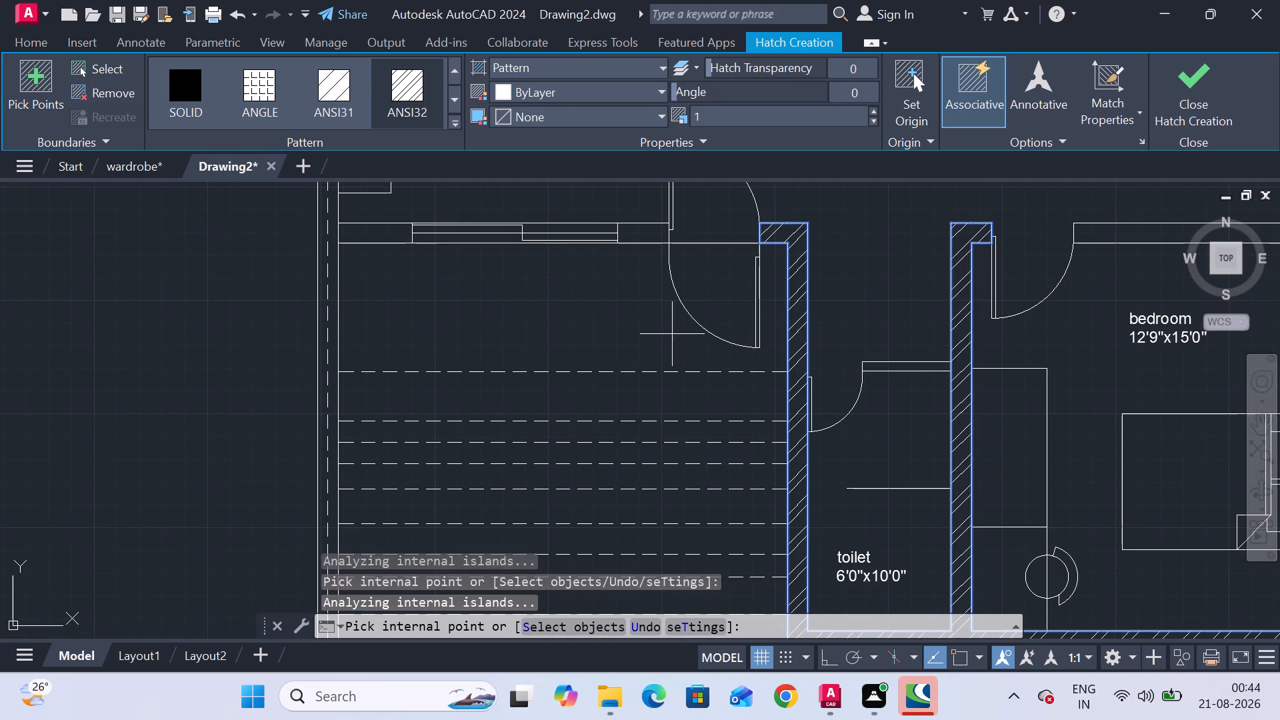
{"action": "middle_click_drag", "start_coordinate": [612, 333], "coordinate": [637, 423]}
{"action": "left_click", "coordinate": [403, 328]}
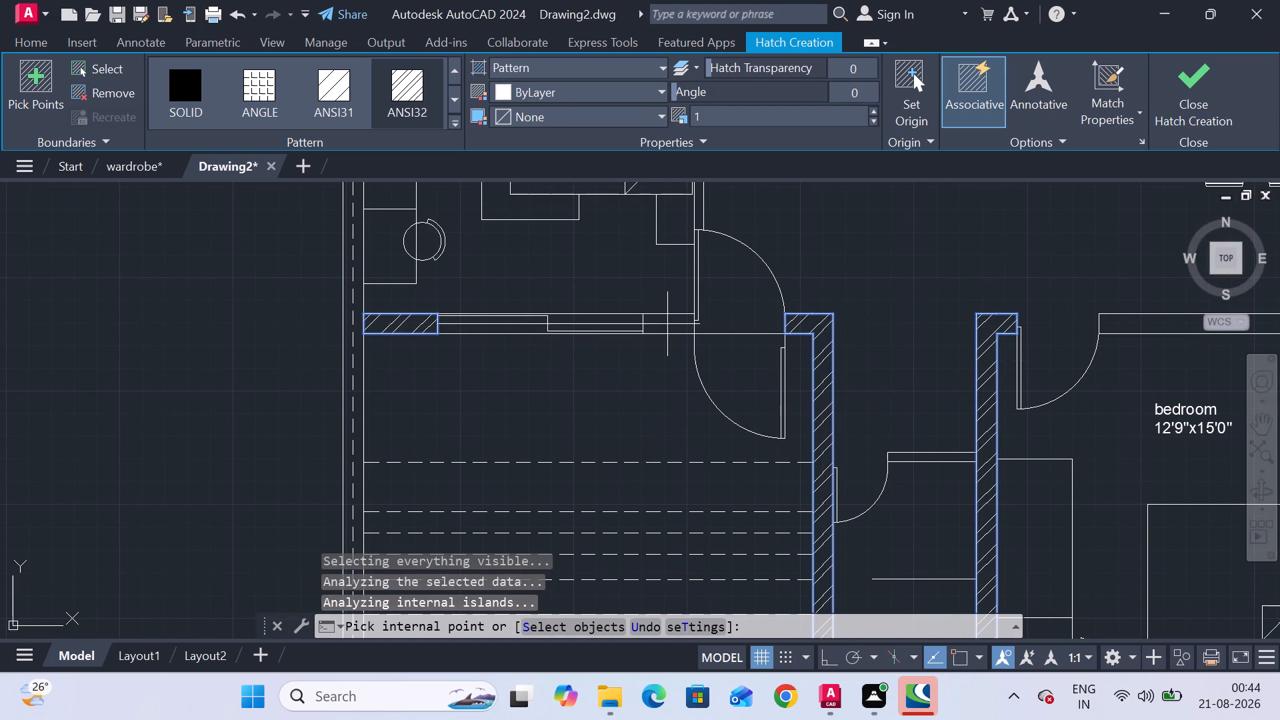
{"action": "left_click", "coordinate": [674, 325]}
Hatch the second plan's wall between the staircase side and the 12'9"x15'0" bedroom and dress.
{"action": "scroll", "coordinate": [654, 379], "scroll_direction": "down", "scroll_amount": 2}
{"action": "scroll", "coordinate": [871, 351], "scroll_direction": "up", "scroll_amount": 2}
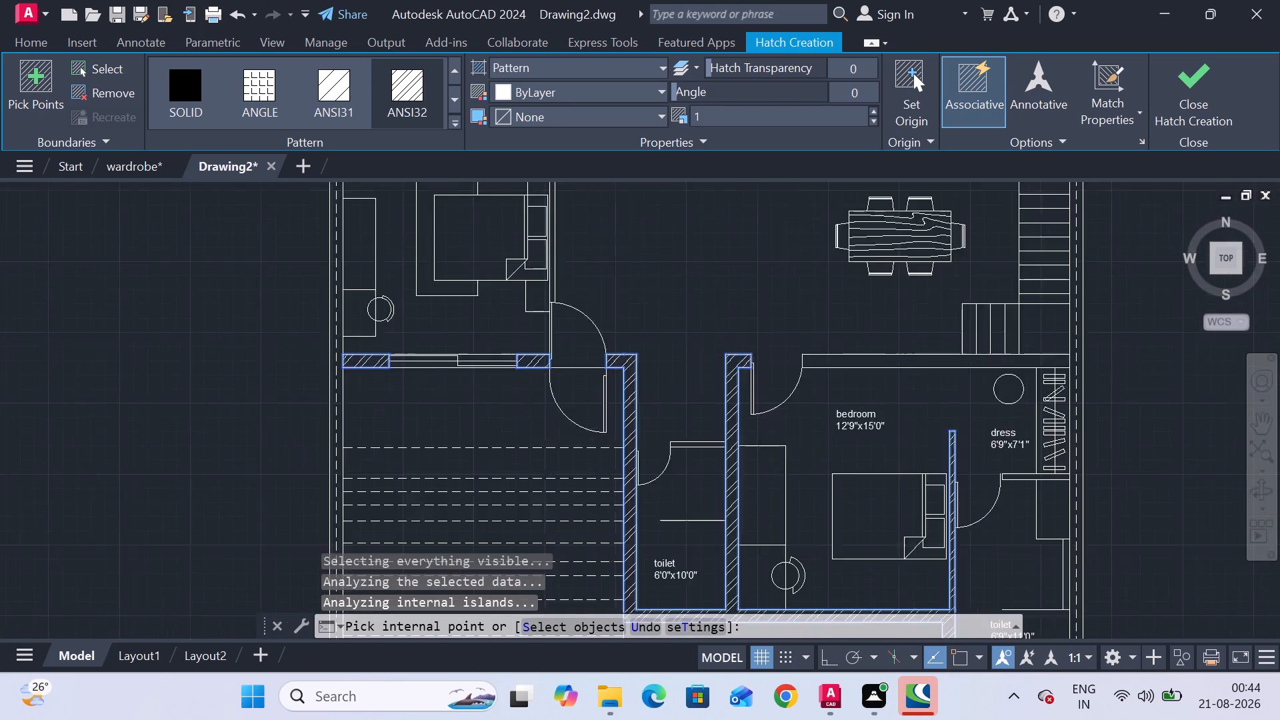
{"action": "scroll", "coordinate": [871, 351], "scroll_direction": "up", "scroll_amount": 1}
{"action": "left_click", "coordinate": [869, 372]}
Hatch the L-shaped wall of the 15'4"x13'0" bedroom and the short rectangular stub projecting from it.
{"action": "scroll", "coordinate": [839, 389], "scroll_direction": "down", "scroll_amount": 3}
{"action": "middle_click_drag", "start_coordinate": [836, 388], "coordinate": [754, 395]}
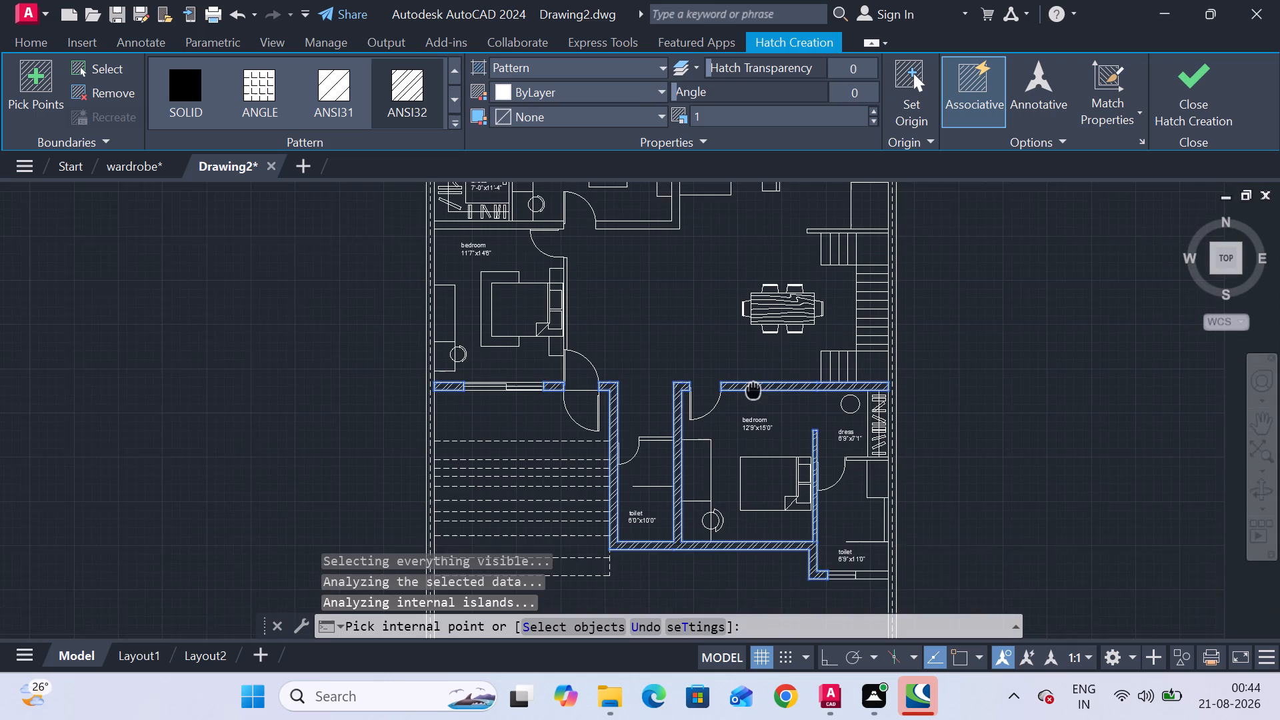
{"action": "middle_click_drag", "start_coordinate": [754, 395], "coordinate": [782, 514]}
{"action": "scroll", "coordinate": [700, 319], "scroll_direction": "up", "scroll_amount": 3}
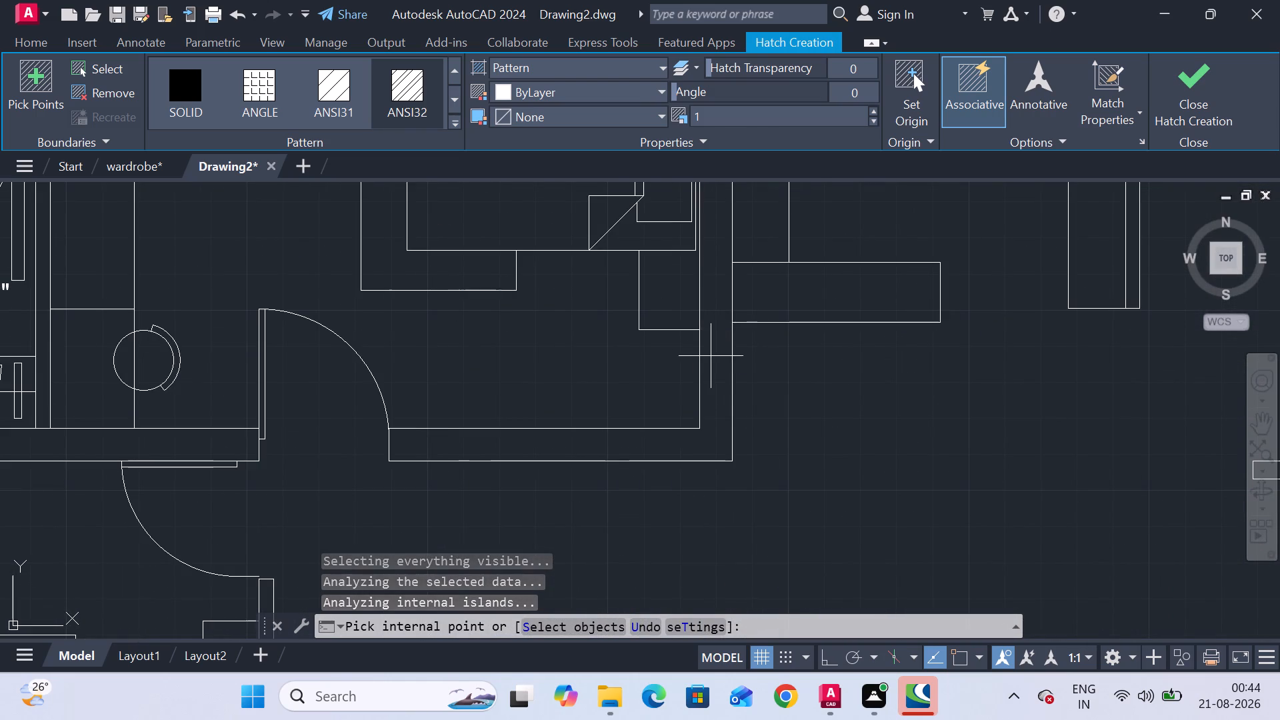
{"action": "left_click", "coordinate": [711, 356]}
{"action": "scroll", "coordinate": [739, 394], "scroll_direction": "down", "scroll_amount": 3}
{"action": "left_click", "coordinate": [771, 361]}
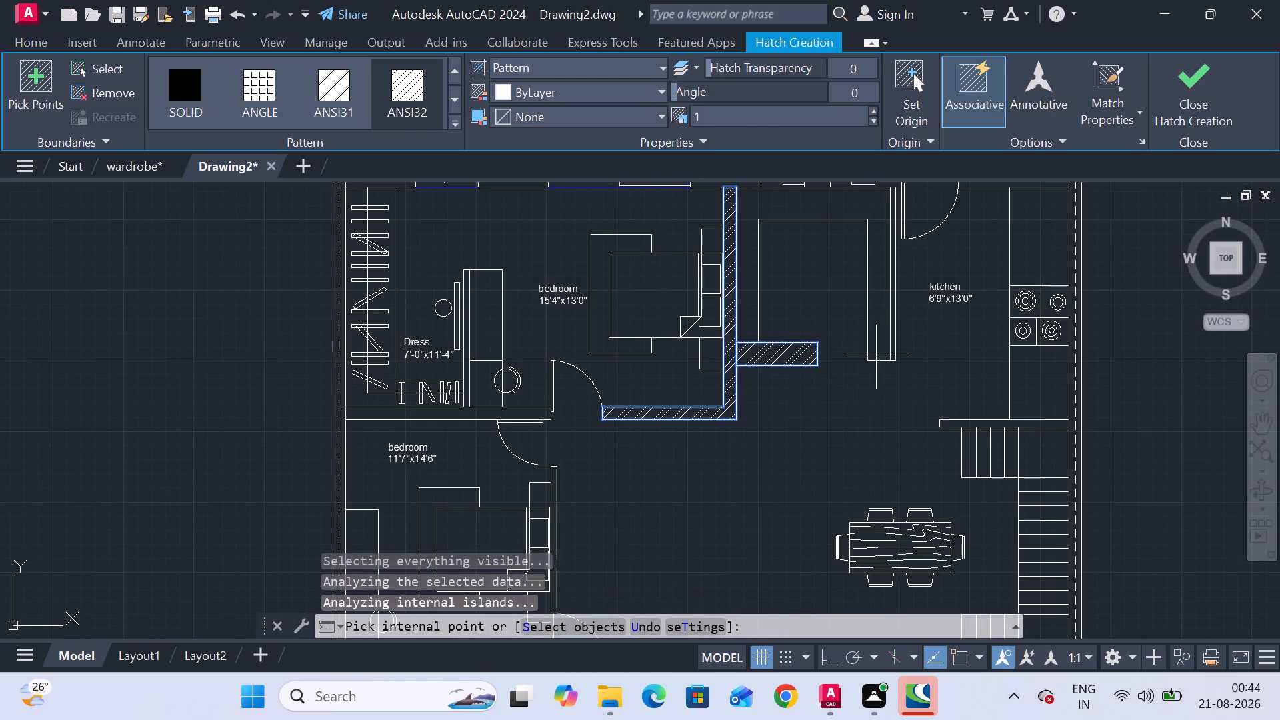
Hatch the second plan's thin wall between the kitchen and the staircase.
{"action": "scroll", "coordinate": [917, 352], "scroll_direction": "down", "scroll_amount": 1}
{"action": "middle_click_drag", "start_coordinate": [917, 352], "coordinate": [818, 375]}
{"action": "scroll", "coordinate": [873, 403], "scroll_direction": "up", "scroll_amount": 3}
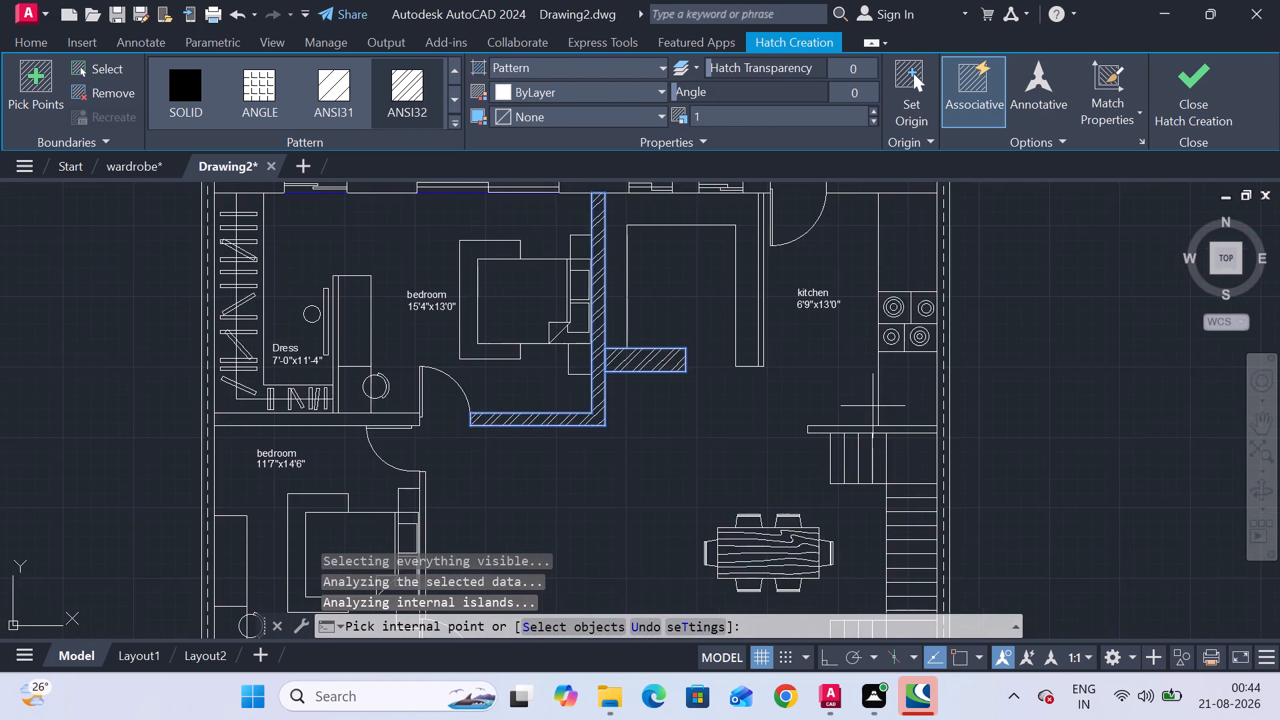
{"action": "scroll", "coordinate": [871, 412], "scroll_direction": "up", "scroll_amount": 3}
{"action": "left_click", "coordinate": [853, 486]}
Hatch the second plan's rear wall segments above the dress, between the two bedroom windows, and at the bedroom's inner corner.
{"action": "scroll", "coordinate": [735, 387], "scroll_direction": "down", "scroll_amount": 3}
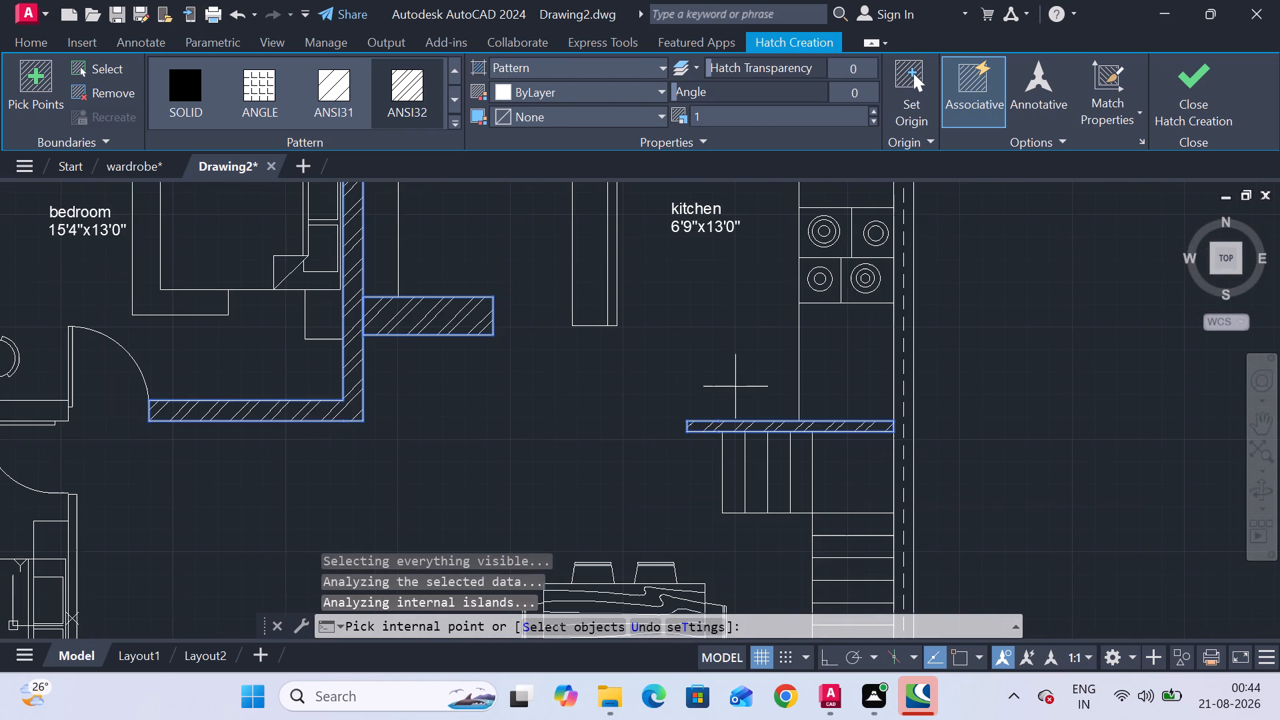
{"action": "middle_click_drag", "start_coordinate": [735, 387], "coordinate": [973, 460]}
{"action": "scroll", "coordinate": [901, 452], "scroll_direction": "down", "scroll_amount": 2}
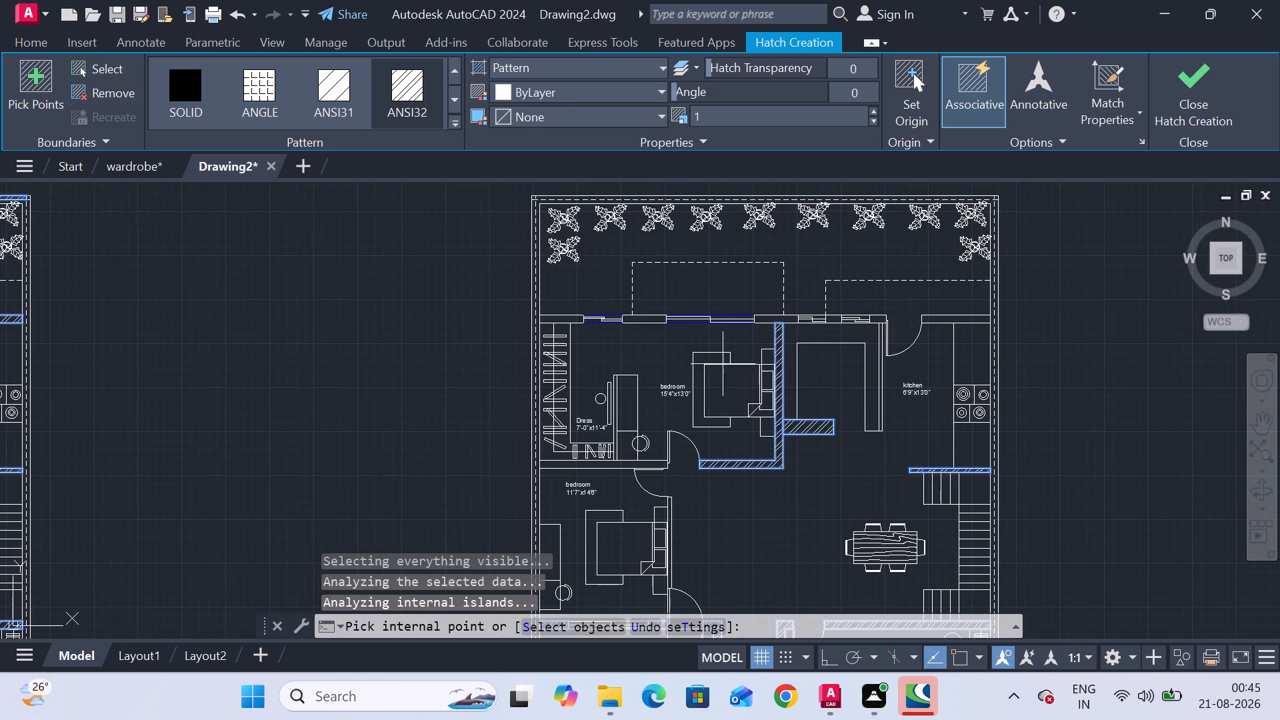
{"action": "scroll", "coordinate": [516, 297], "scroll_direction": "up", "scroll_amount": 4}
{"action": "left_click", "coordinate": [750, 456]}
{"action": "scroll", "coordinate": [805, 450], "scroll_direction": "down", "scroll_amount": 4}
{"action": "middle_click_drag", "start_coordinate": [806, 449], "coordinate": [438, 362]}
{"action": "scroll", "coordinate": [531, 353], "scroll_direction": "up", "scroll_amount": 4}
{"action": "left_click", "coordinate": [525, 405]}
{"action": "scroll", "coordinate": [591, 415], "scroll_direction": "down", "scroll_amount": 3}
{"action": "middle_click_drag", "start_coordinate": [592, 417], "coordinate": [563, 393]}
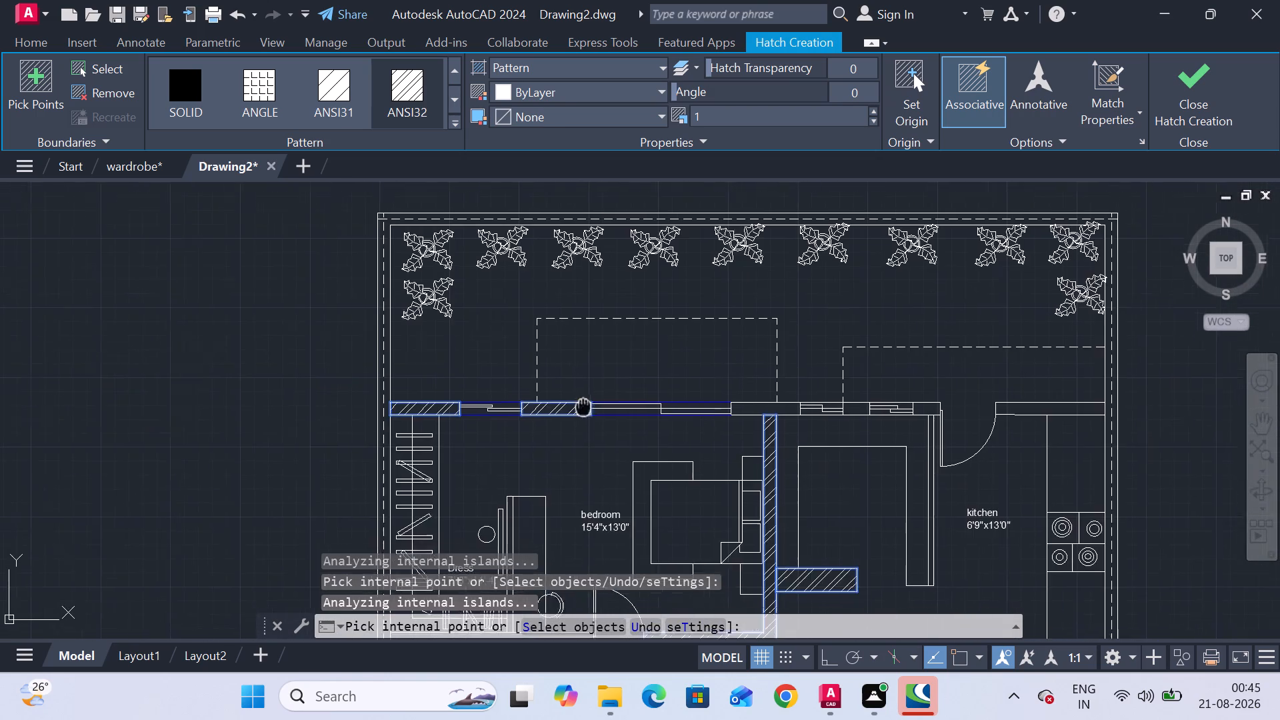
{"action": "middle_click_drag", "start_coordinate": [563, 393], "coordinate": [553, 385]}
{"action": "left_click", "coordinate": [736, 384]}
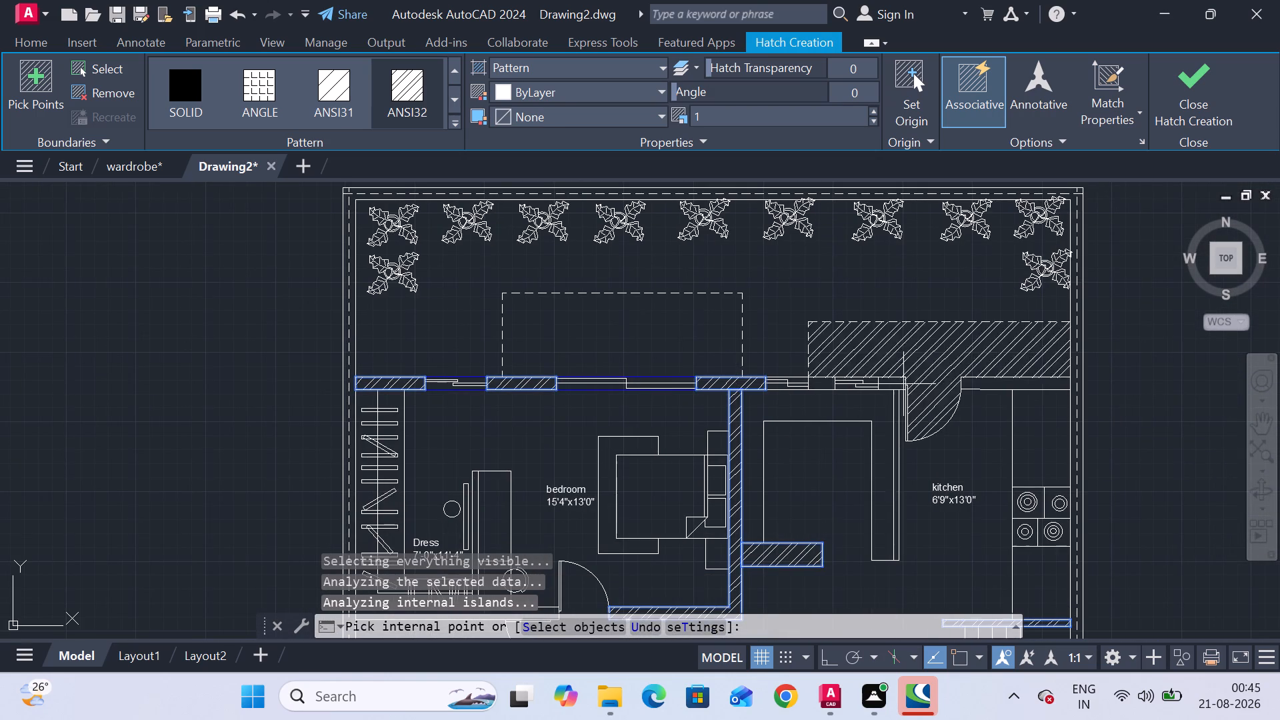
Hatch the remaining three segments of that rear wall, from between the two small windows to the kitchen's outer corner.
{"action": "scroll", "coordinate": [855, 379], "scroll_direction": "up", "scroll_amount": 4}
{"action": "left_click", "coordinate": [681, 398]}
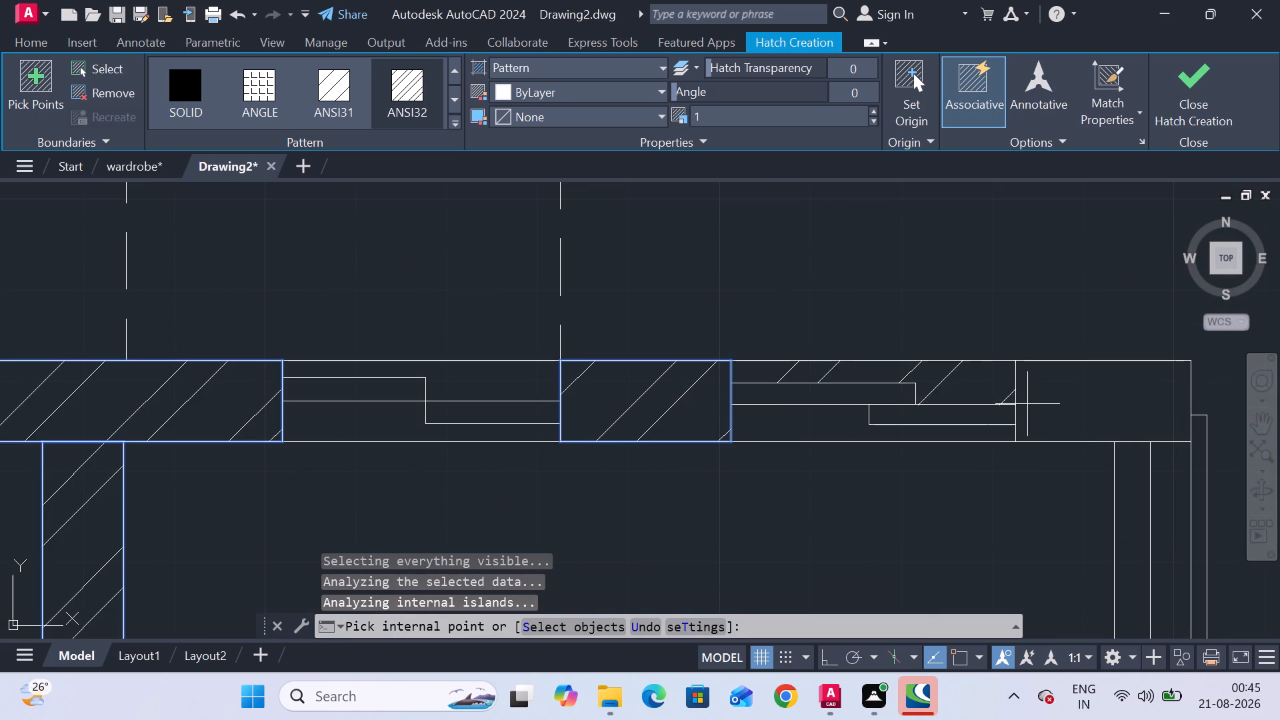
{"action": "left_click", "coordinate": [1059, 407]}
{"action": "scroll", "coordinate": [1028, 421], "scroll_direction": "down", "scroll_amount": 3}
{"action": "middle_click_drag", "start_coordinate": [1027, 423], "coordinate": [657, 370]}
{"action": "left_click", "coordinate": [881, 363]}
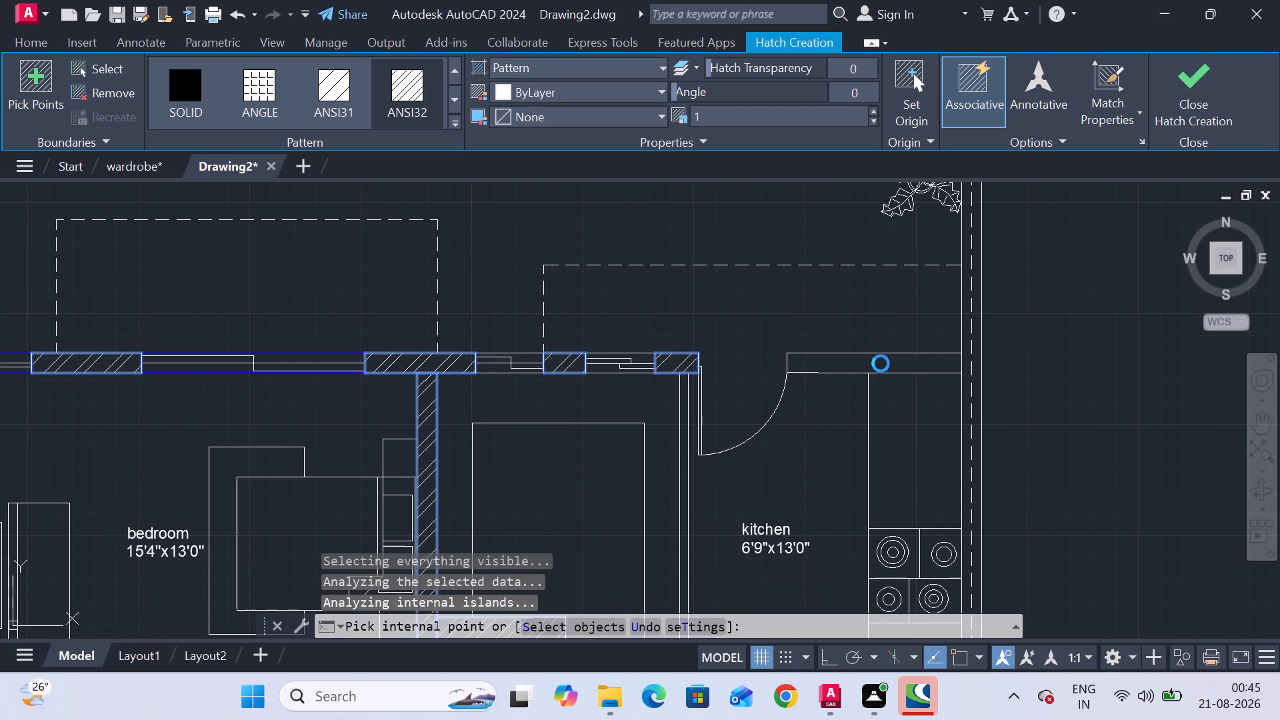
Hatch the second plan's wall between the dress and the 11'7"x14'6" bedroom.
{"action": "scroll", "coordinate": [737, 439], "scroll_direction": "down", "scroll_amount": 3}
{"action": "middle_click_drag", "start_coordinate": [729, 431], "coordinate": [863, 305]}
{"action": "middle_click_drag", "start_coordinate": [731, 477], "coordinate": [810, 378]}
{"action": "scroll", "coordinate": [774, 424], "scroll_direction": "down", "scroll_amount": 1}
{"action": "middle_click_drag", "start_coordinate": [741, 469], "coordinate": [749, 422]}
{"action": "scroll", "coordinate": [623, 353], "scroll_direction": "up", "scroll_amount": 3}
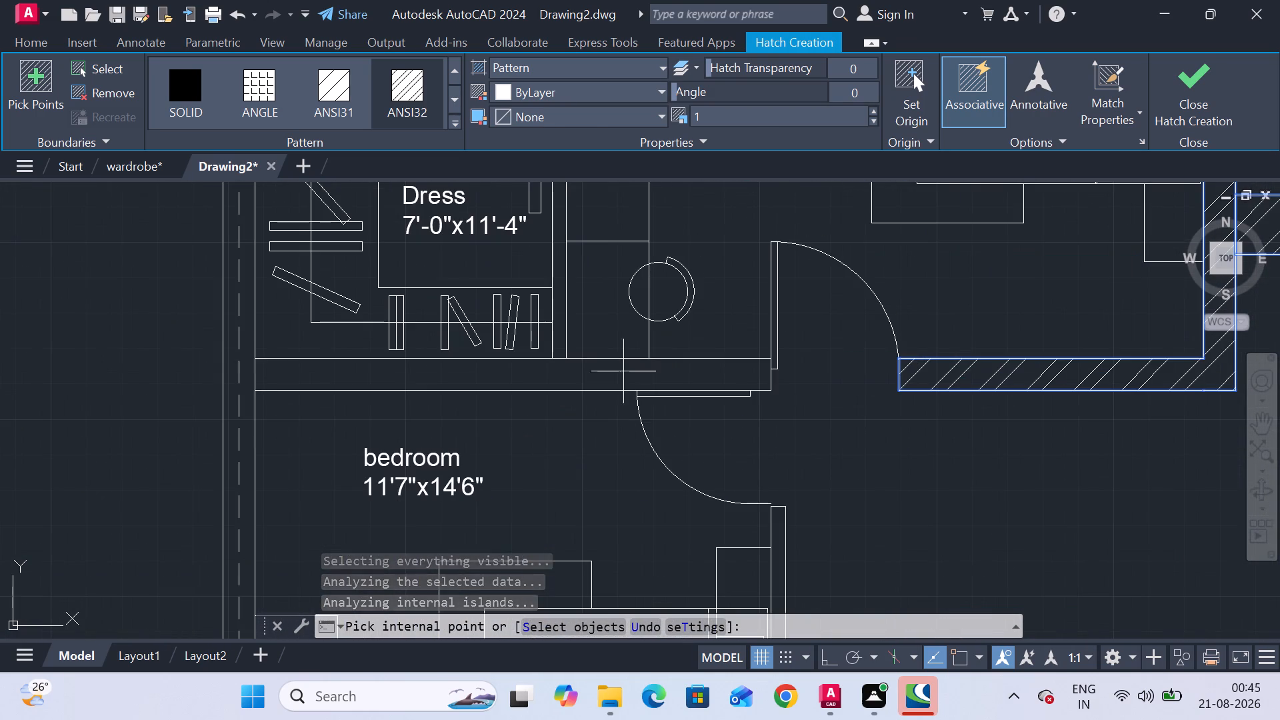
{"action": "left_click", "coordinate": [623, 377]}
Hatch the thin vertical wall strip on the inner side of the second plan's kitchen.
{"action": "scroll", "coordinate": [861, 446], "scroll_direction": "down", "scroll_amount": 2}
{"action": "scroll", "coordinate": [934, 483], "scroll_direction": "down", "scroll_amount": 1}
{"action": "middle_click_drag", "start_coordinate": [933, 483], "coordinate": [819, 431]}
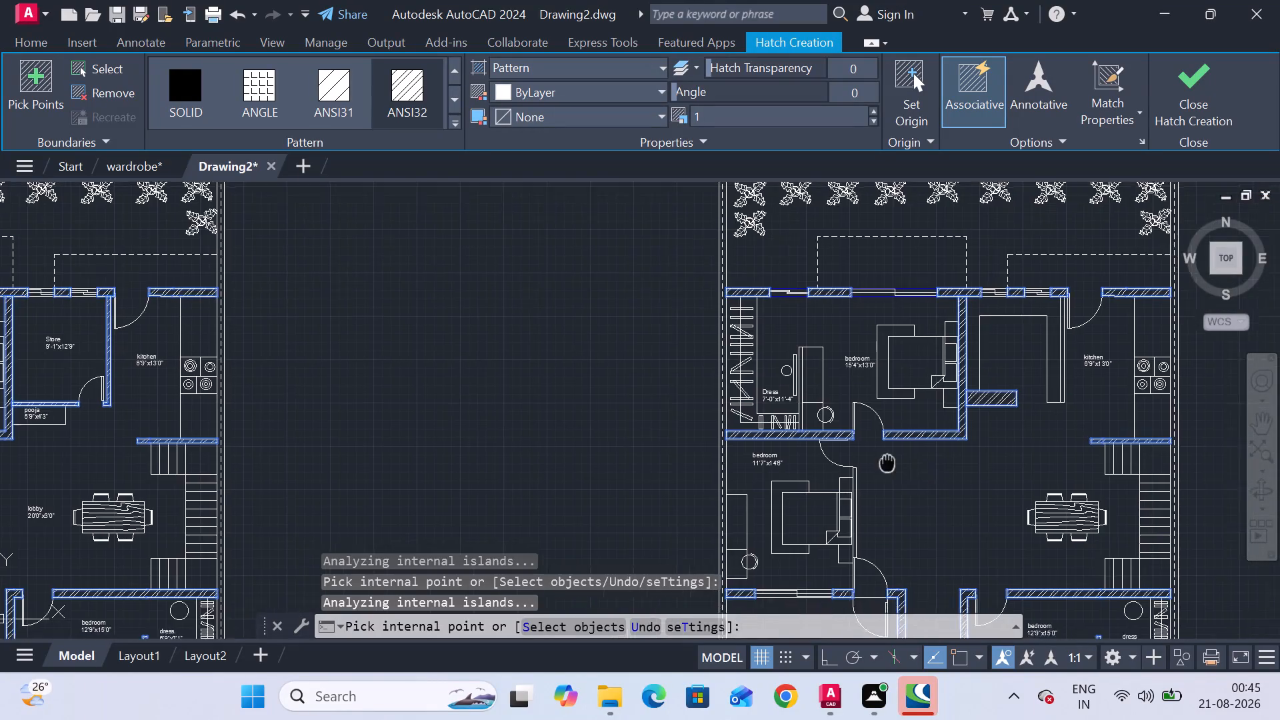
{"action": "middle_click_drag", "start_coordinate": [819, 431], "coordinate": [704, 366]}
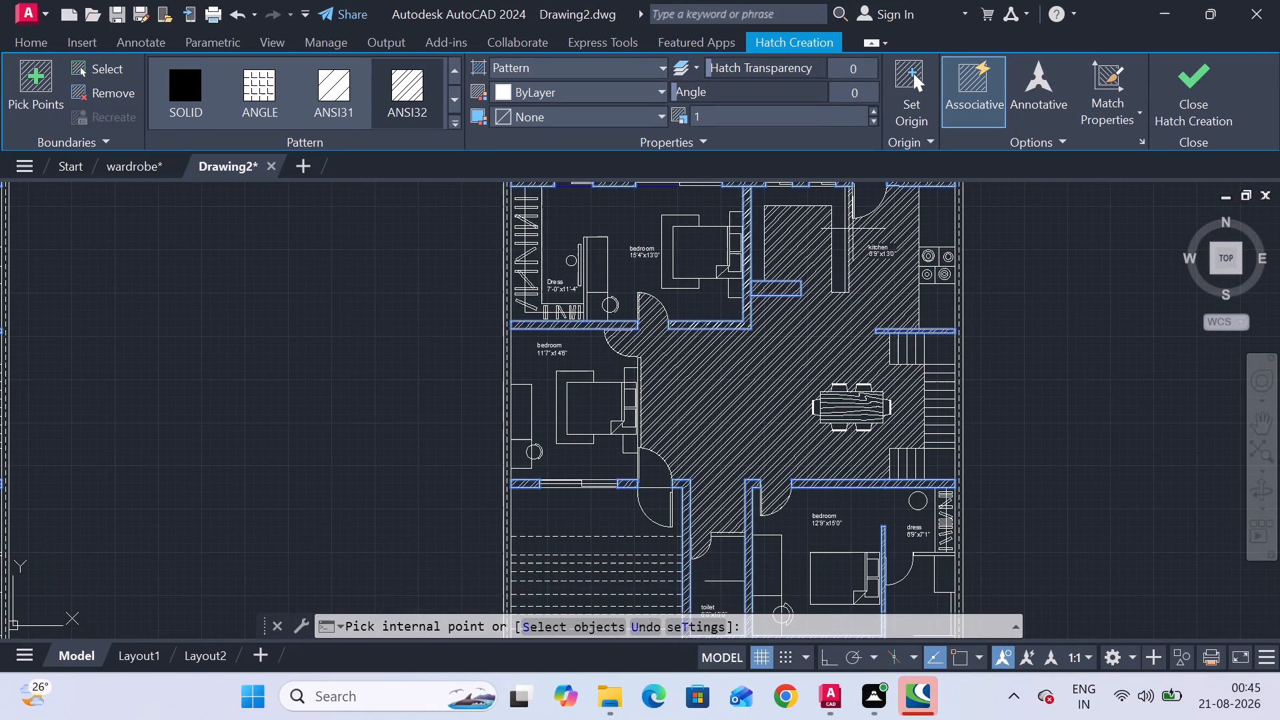
{"action": "scroll", "coordinate": [861, 263], "scroll_direction": "up", "scroll_amount": 4}
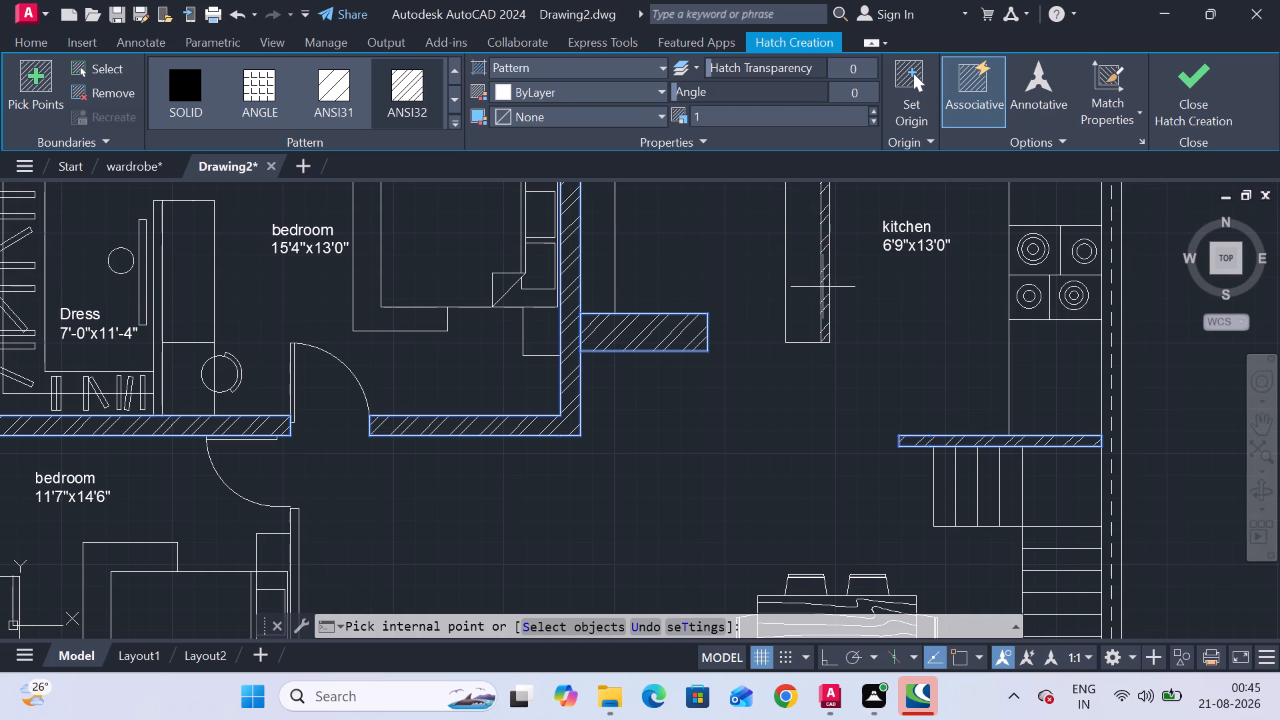
{"action": "scroll", "coordinate": [825, 285], "scroll_direction": "up", "scroll_amount": 4}
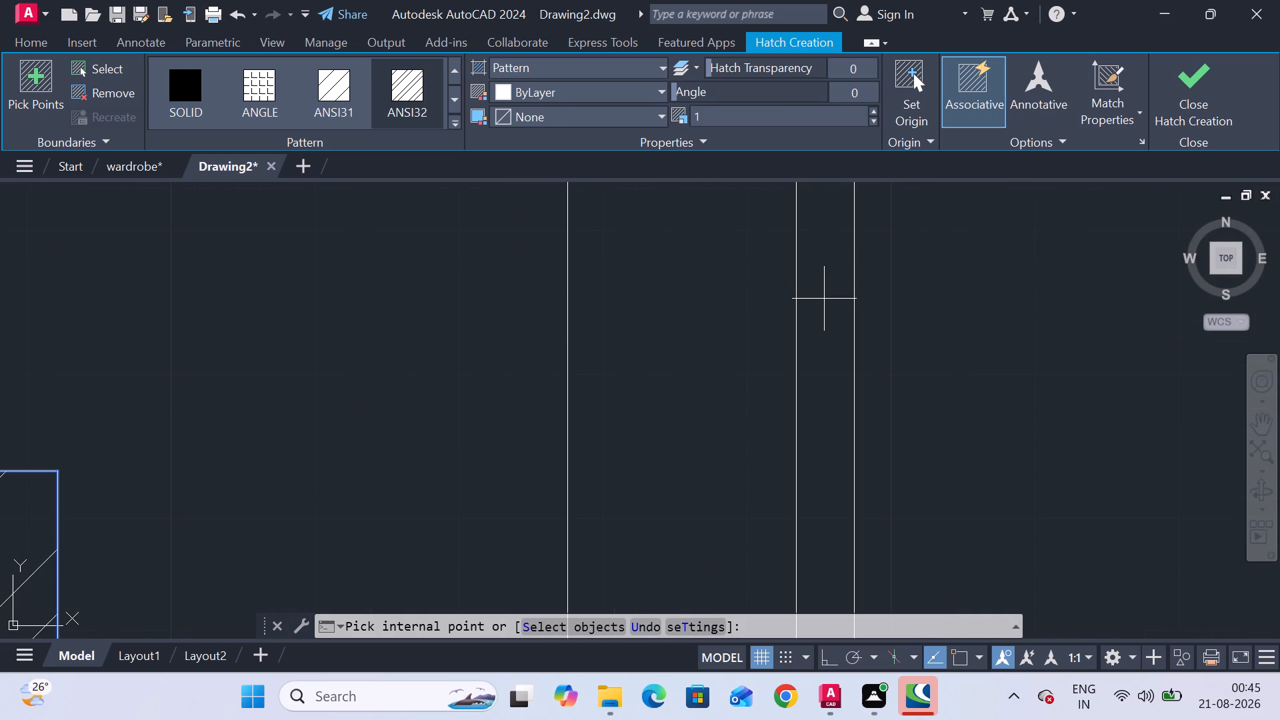
{"action": "left_click", "coordinate": [824, 299]}
Hatch the second plan's thin wall between the 6'9"x7'1" dress and the 6'9"x11'0" toilet.
{"action": "scroll", "coordinate": [824, 300], "scroll_direction": "down", "scroll_amount": 5}
{"action": "middle_click_drag", "start_coordinate": [791, 376], "coordinate": [812, 263]}
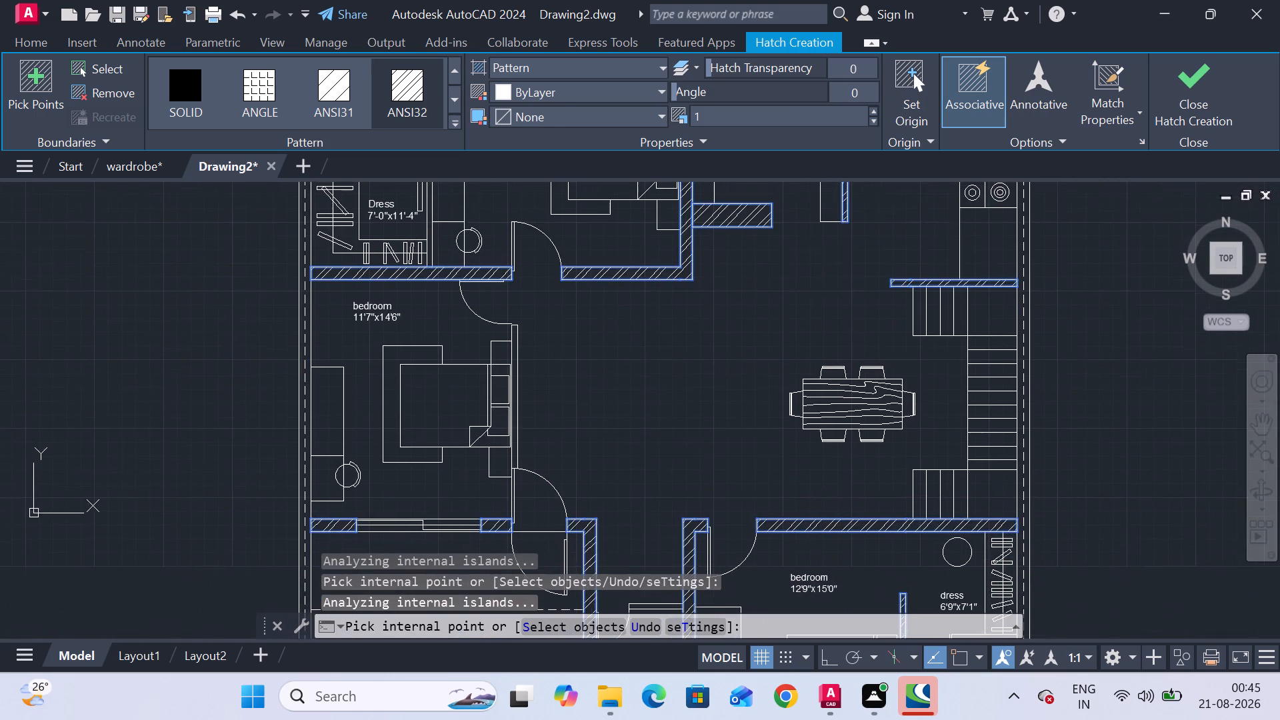
{"action": "scroll", "coordinate": [774, 348], "scroll_direction": "down", "scroll_amount": 1}
{"action": "middle_click_drag", "start_coordinate": [774, 348], "coordinate": [744, 255]}
{"action": "middle_click_drag", "start_coordinate": [724, 315], "coordinate": [716, 249]}
{"action": "scroll", "coordinate": [851, 371], "scroll_direction": "up", "scroll_amount": 4}
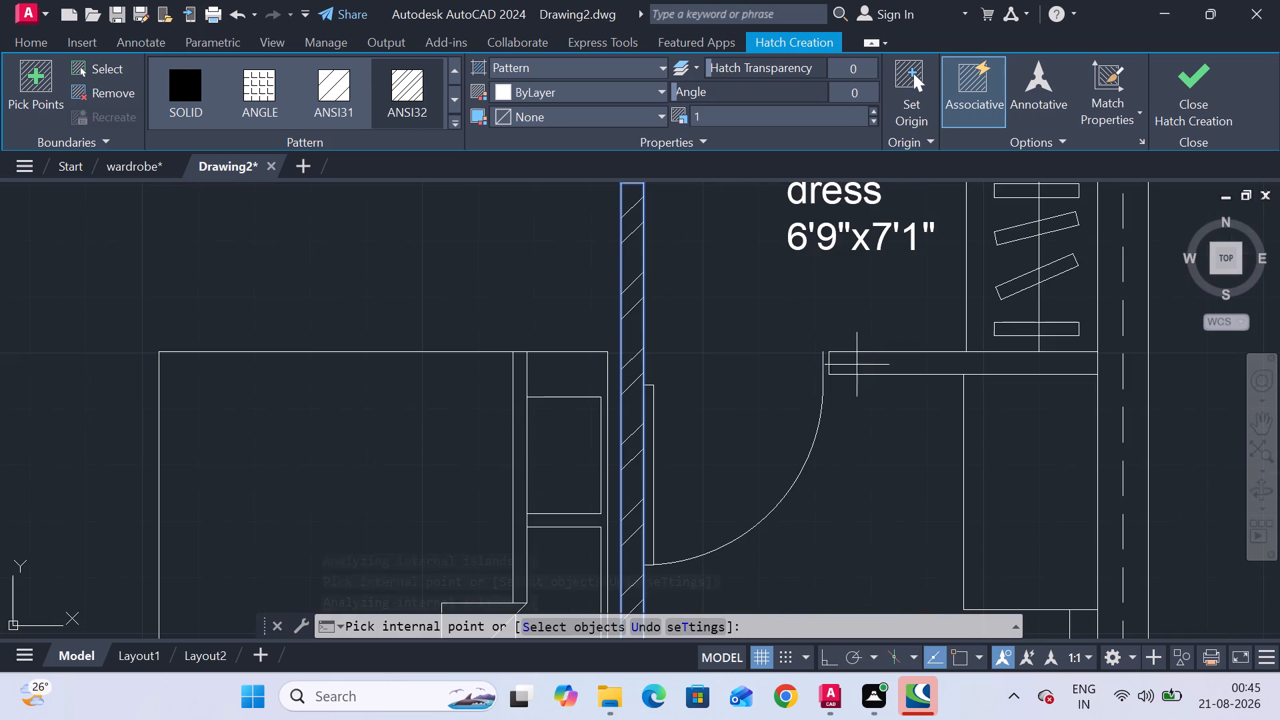
{"action": "left_click", "coordinate": [870, 365]}
Hatch the wall segment between the 6'9"x11'0" toilet's window and the plot boundary, and finish hatching.
{"action": "scroll", "coordinate": [699, 385], "scroll_direction": "down", "scroll_amount": 3}
{"action": "middle_click_drag", "start_coordinate": [767, 491], "coordinate": [771, 458]}
{"action": "scroll", "coordinate": [800, 545], "scroll_direction": "up", "scroll_amount": 4}
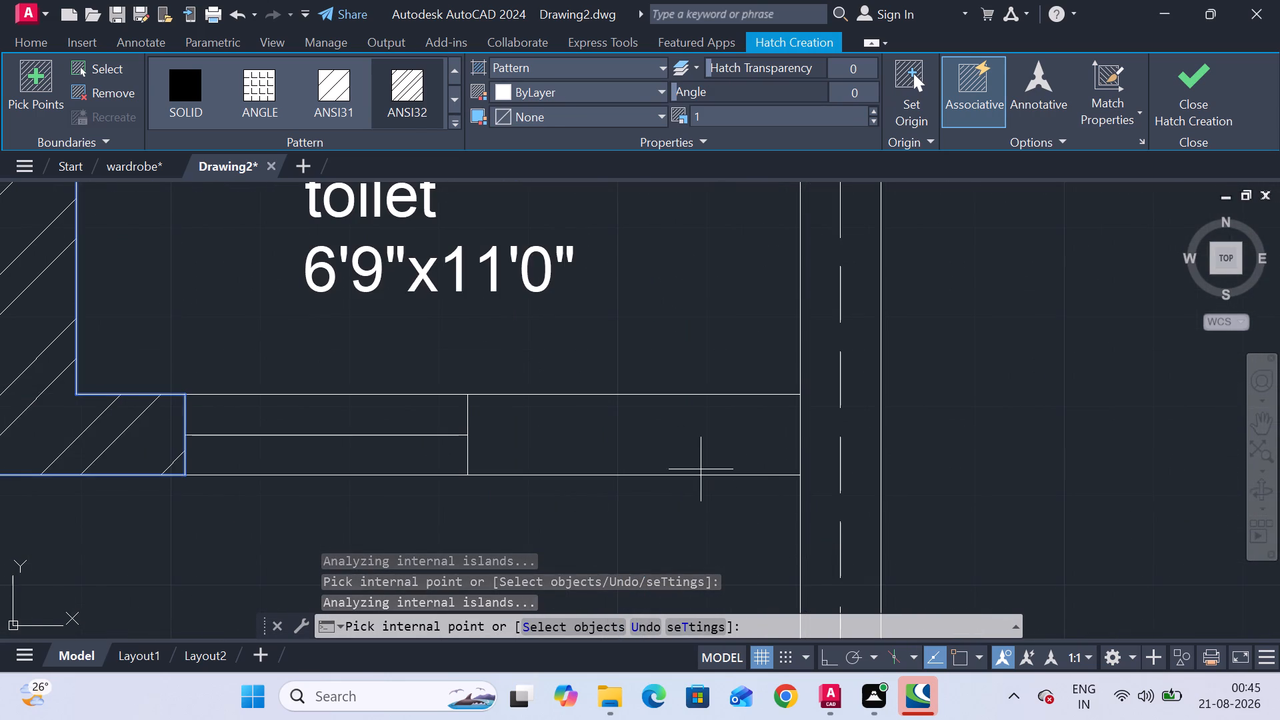
{"action": "left_click", "coordinate": [702, 447]}
{"action": "scroll", "coordinate": [697, 495], "scroll_direction": "down", "scroll_amount": 3}
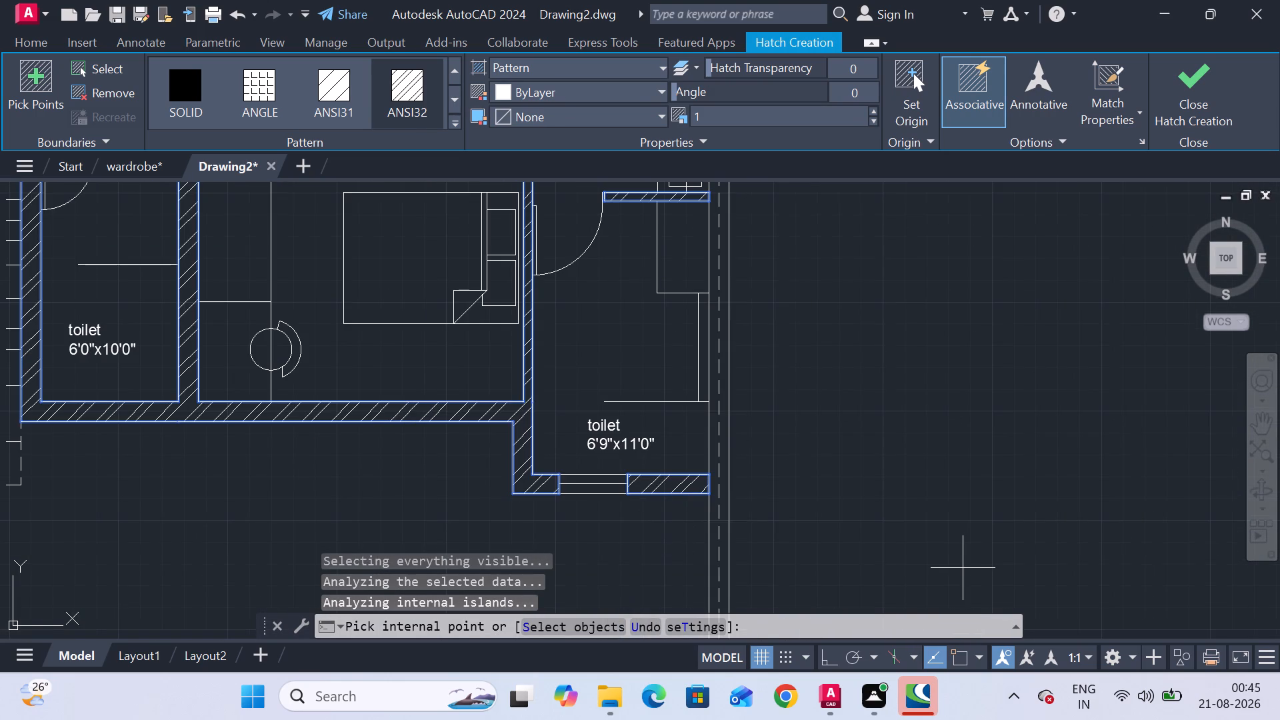
{"action": "key", "text": "Escape"}
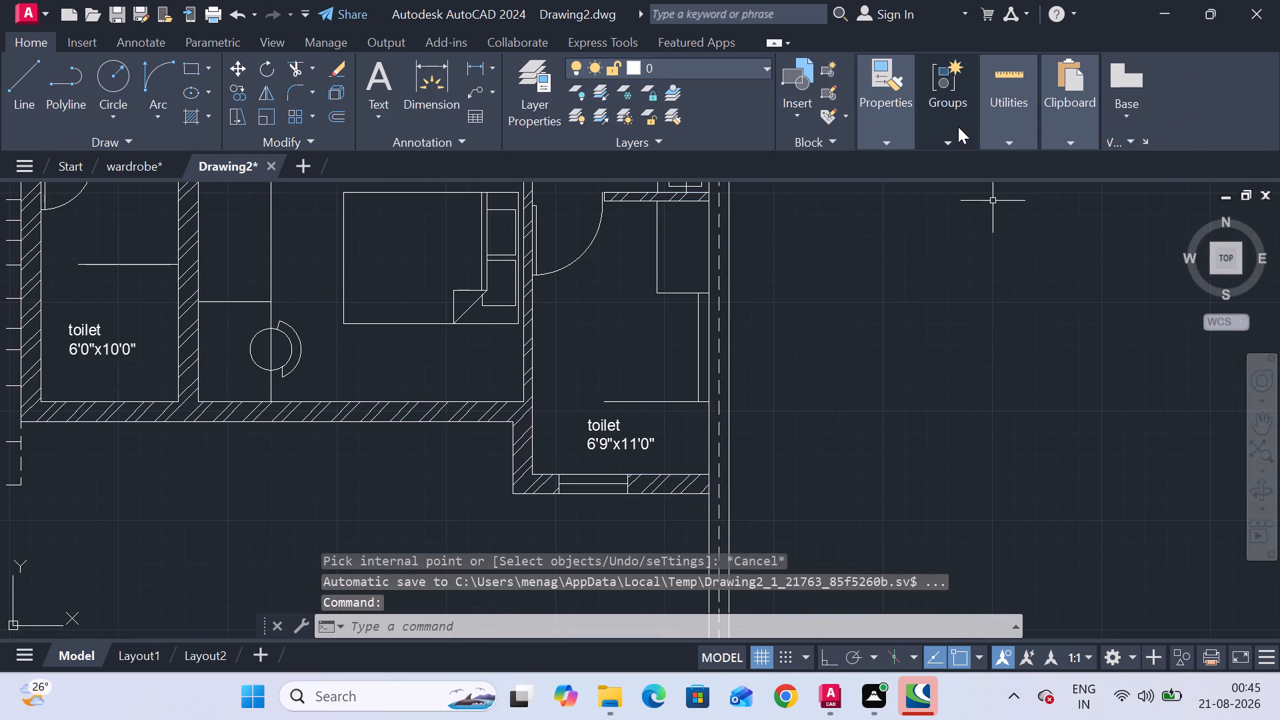
Open DesignCenter, look through the sample drawings and examine the blocks in Kitchens.dwg.
{"action": "scroll", "coordinate": [858, 289], "scroll_direction": "down", "scroll_amount": 2}
{"action": "middle_click_drag", "start_coordinate": [847, 338], "coordinate": [860, 387]}
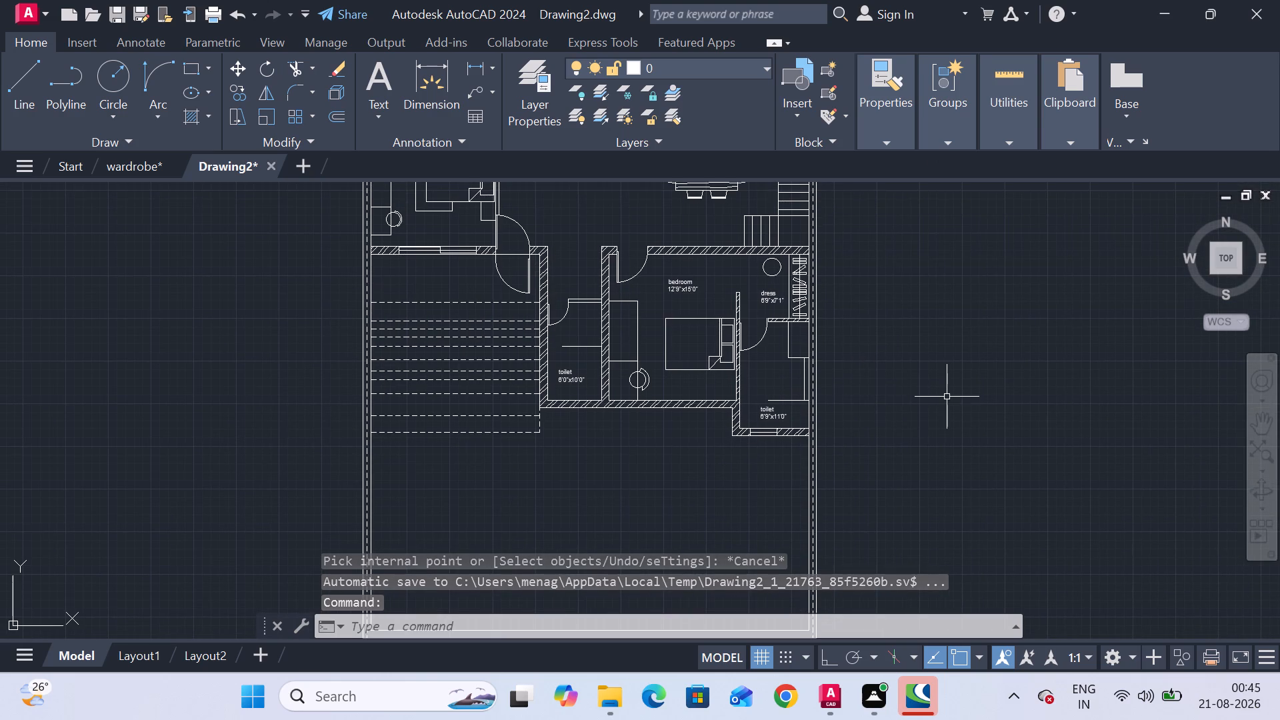
{"action": "key", "text": "ctrl+2"}
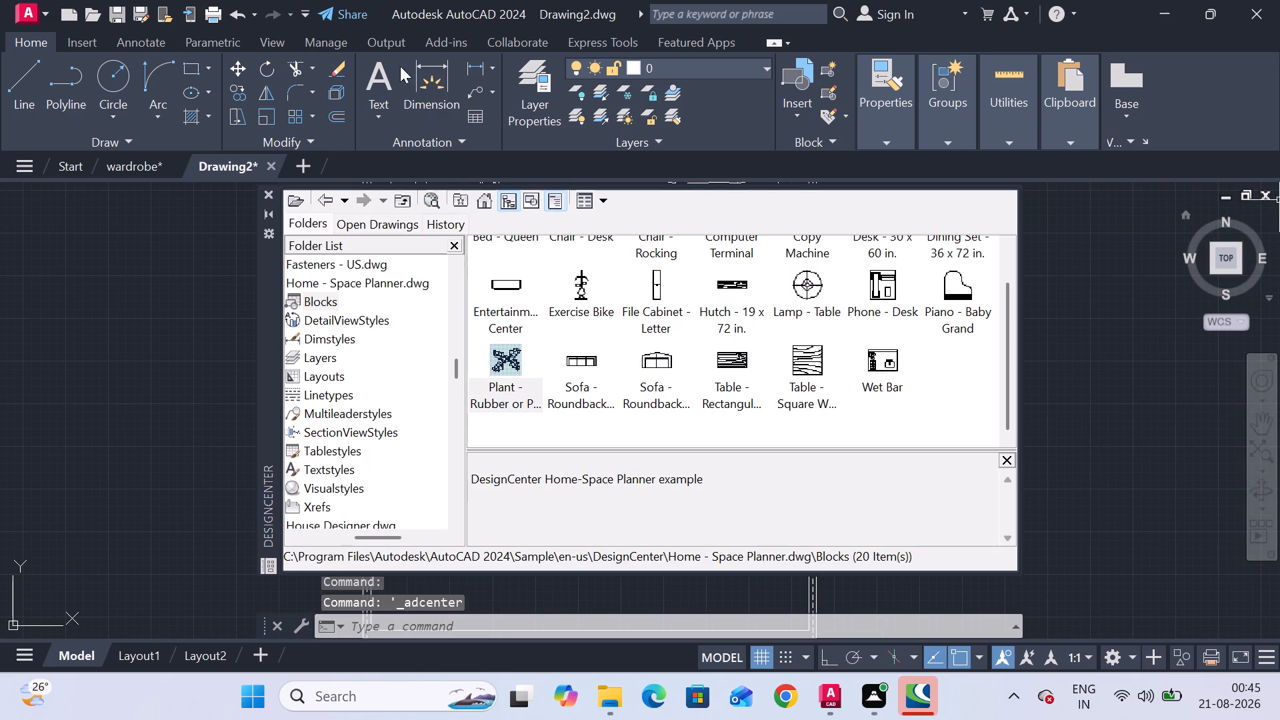
{"action": "scroll", "coordinate": [551, 341], "scroll_direction": "up", "scroll_amount": 3}
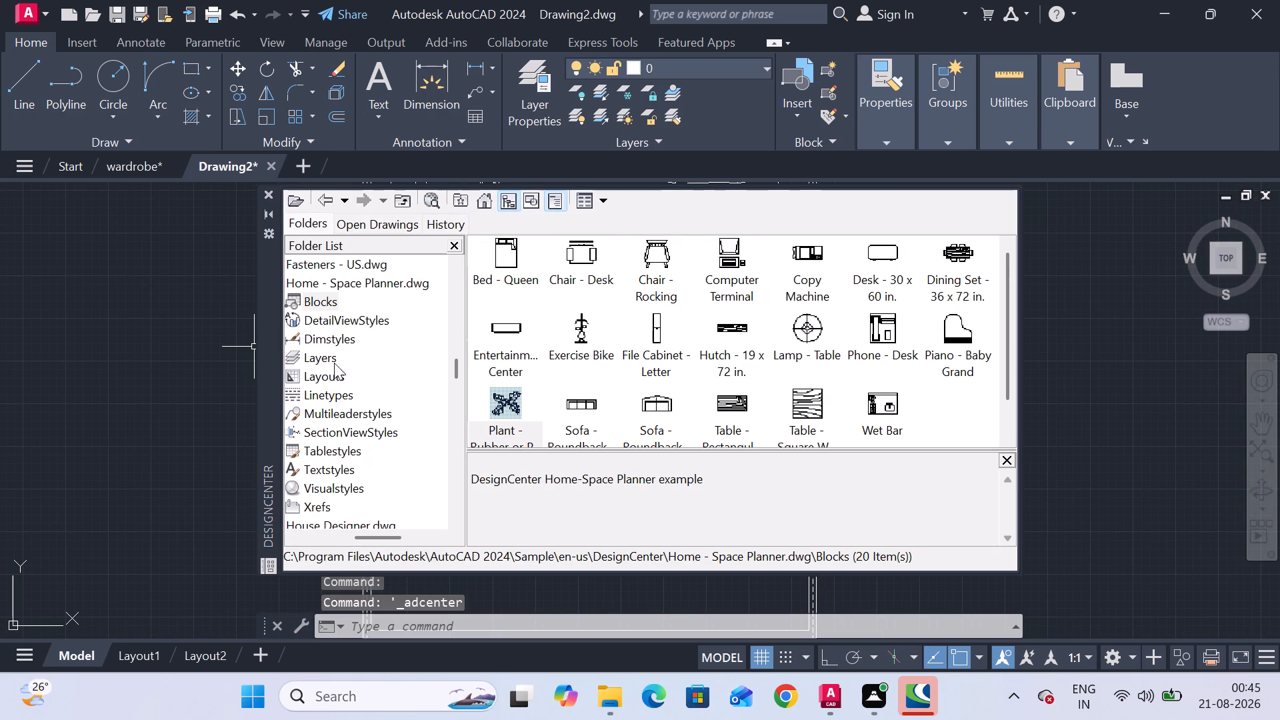
{"action": "scroll", "coordinate": [354, 338], "scroll_direction": "up", "scroll_amount": 5}
{"action": "scroll", "coordinate": [353, 346], "scroll_direction": "down", "scroll_amount": 1}
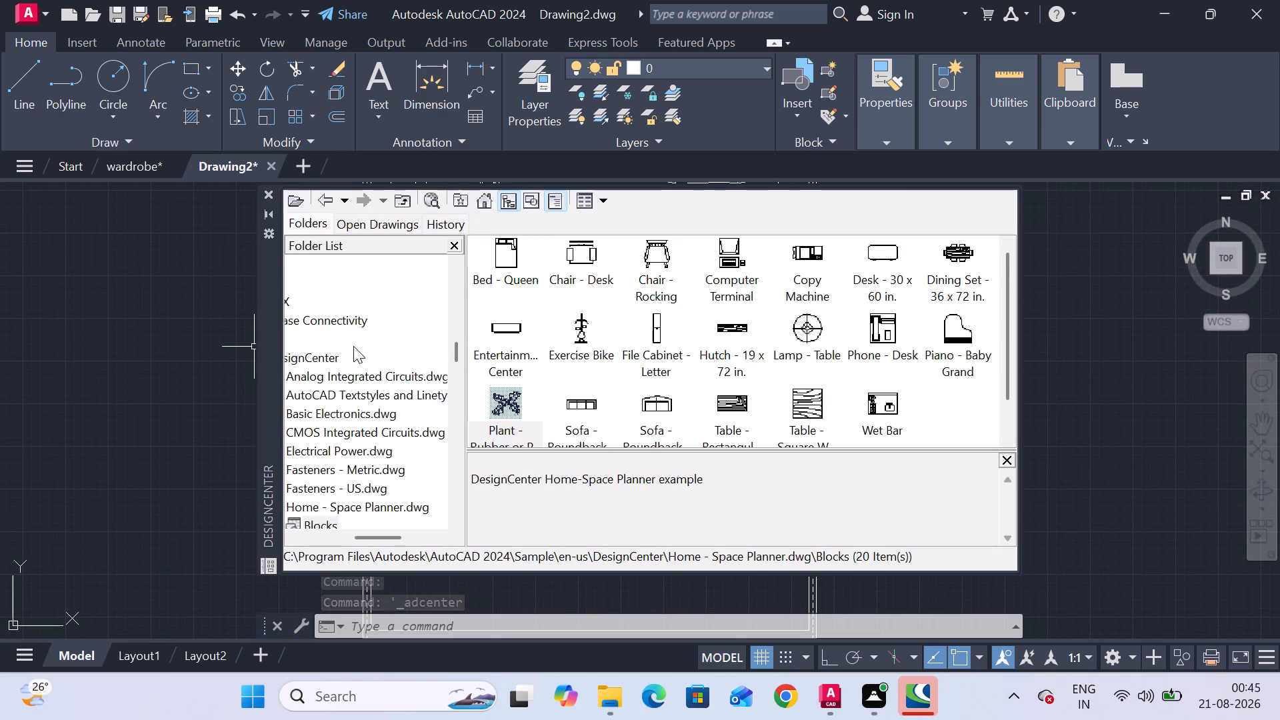
{"action": "scroll", "coordinate": [353, 346], "scroll_direction": "down", "scroll_amount": 1}
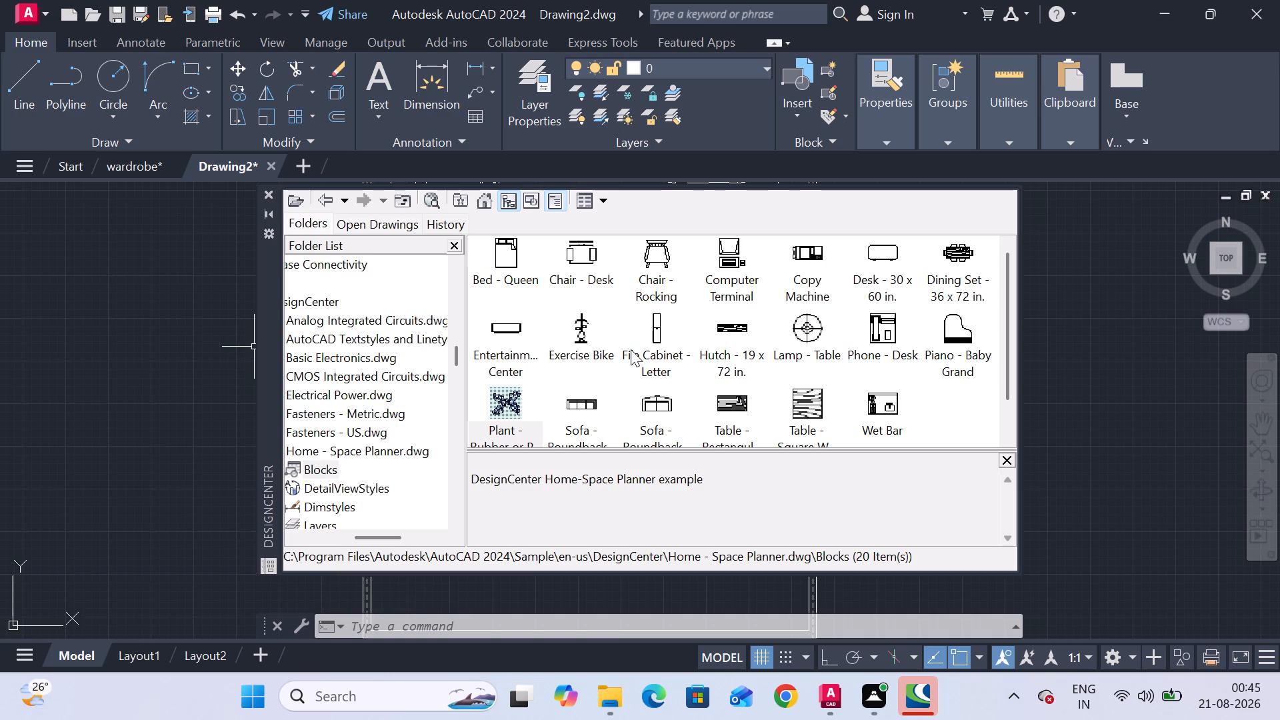
{"action": "scroll", "coordinate": [336, 327], "scroll_direction": "down", "scroll_amount": 4}
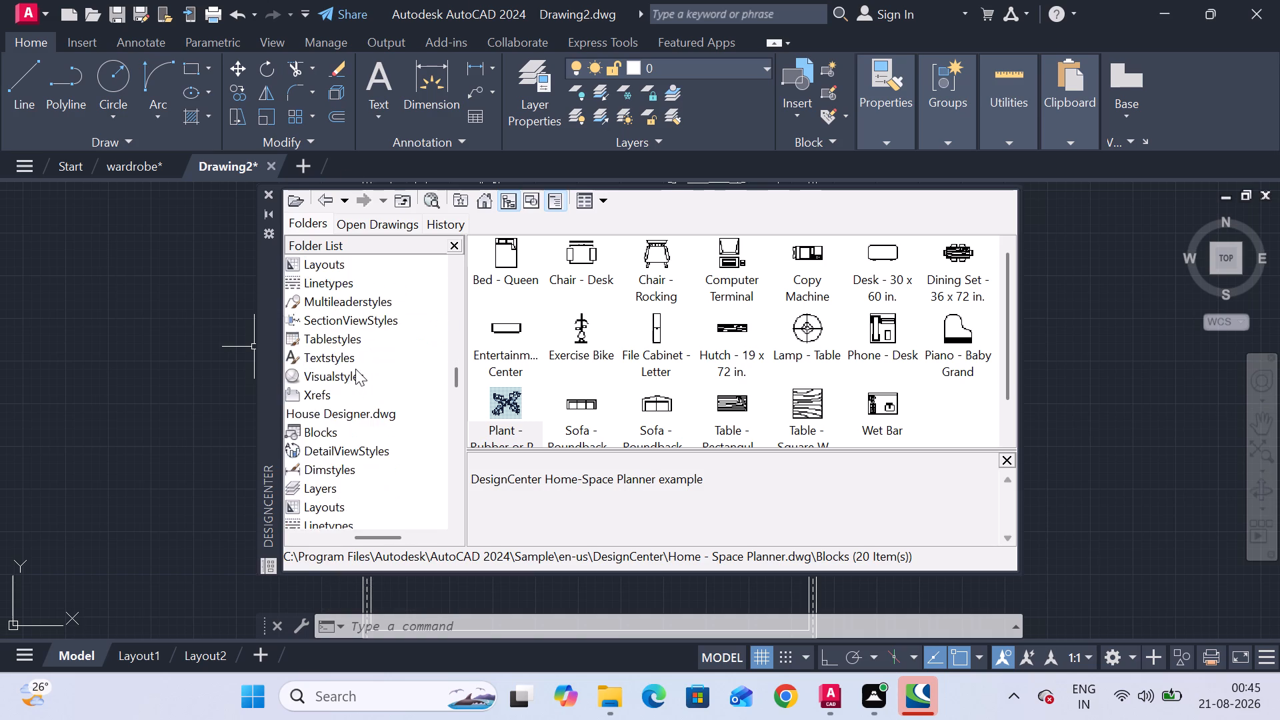
{"action": "scroll", "coordinate": [355, 369], "scroll_direction": "down", "scroll_amount": 13}
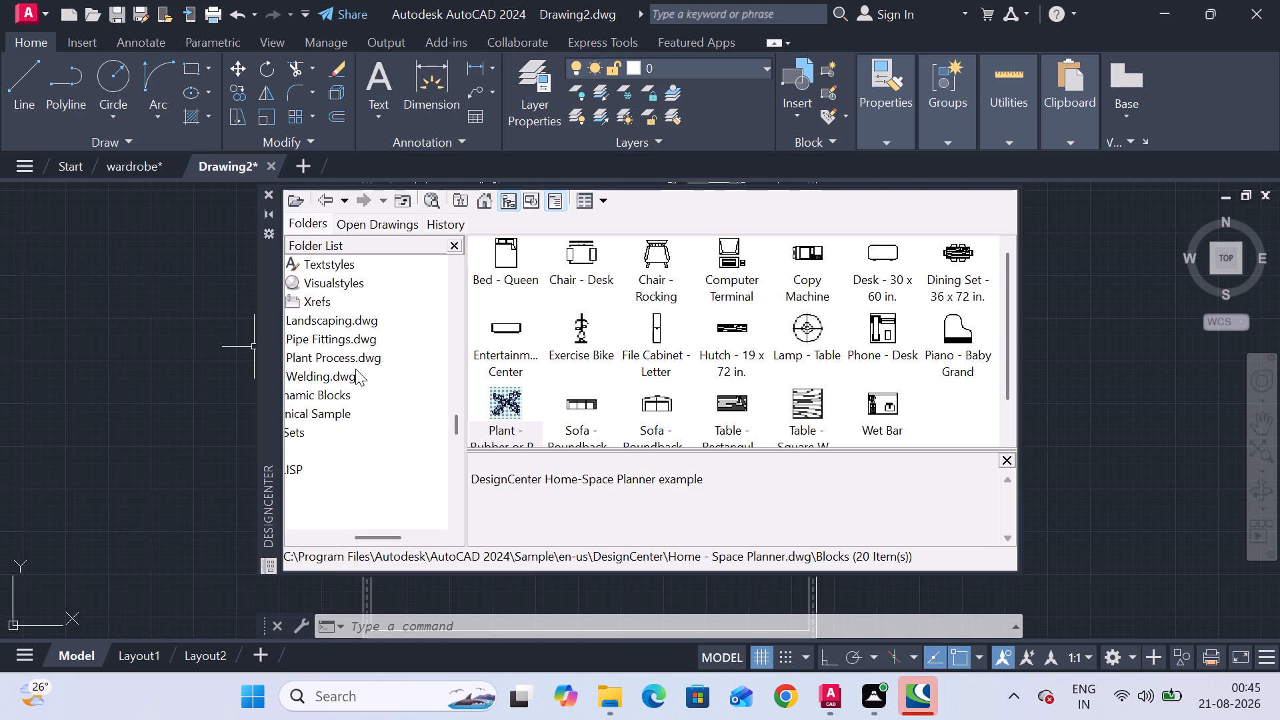
{"action": "scroll", "coordinate": [355, 369], "scroll_direction": "up", "scroll_amount": 4}
{"action": "middle_click_drag", "start_coordinate": [349, 383], "coordinate": [422, 382]}
{"action": "middle_click_drag", "start_coordinate": [375, 389], "coordinate": [339, 389]}
{"action": "scroll", "coordinate": [339, 373], "scroll_direction": "up", "scroll_amount": 3}
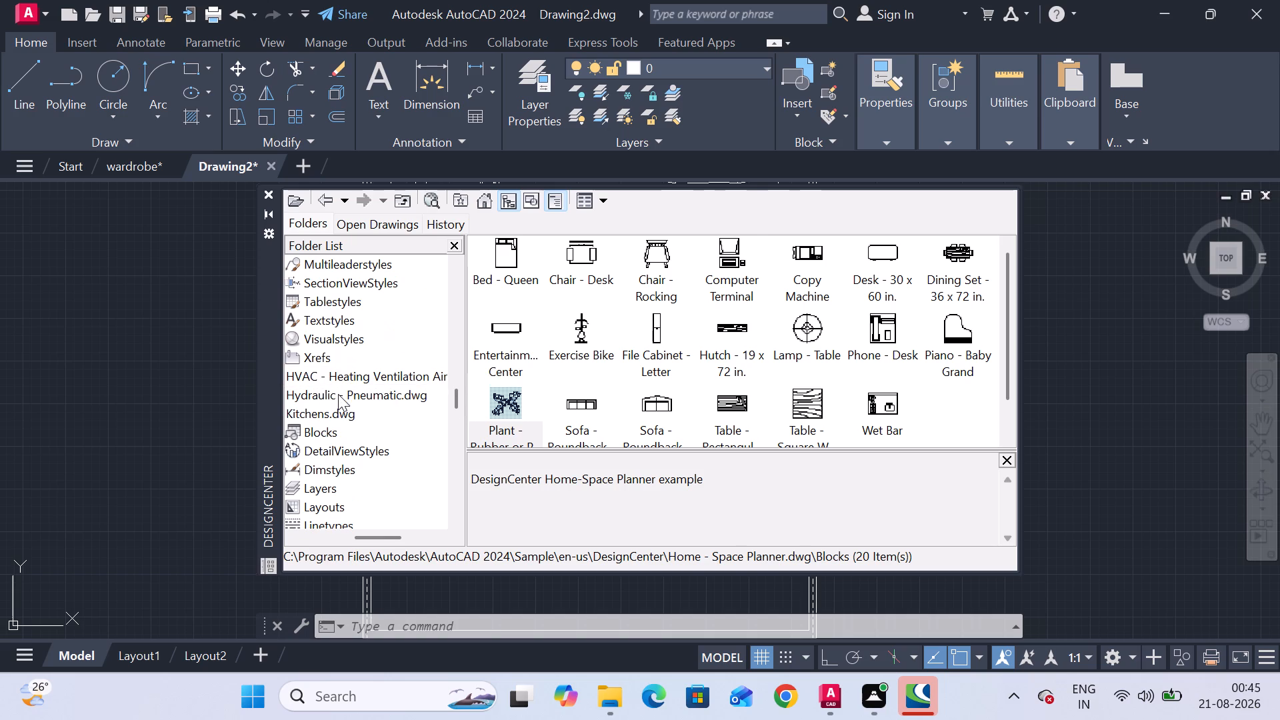
{"action": "left_click", "coordinate": [338, 394]}
{"action": "left_click", "coordinate": [339, 411]}
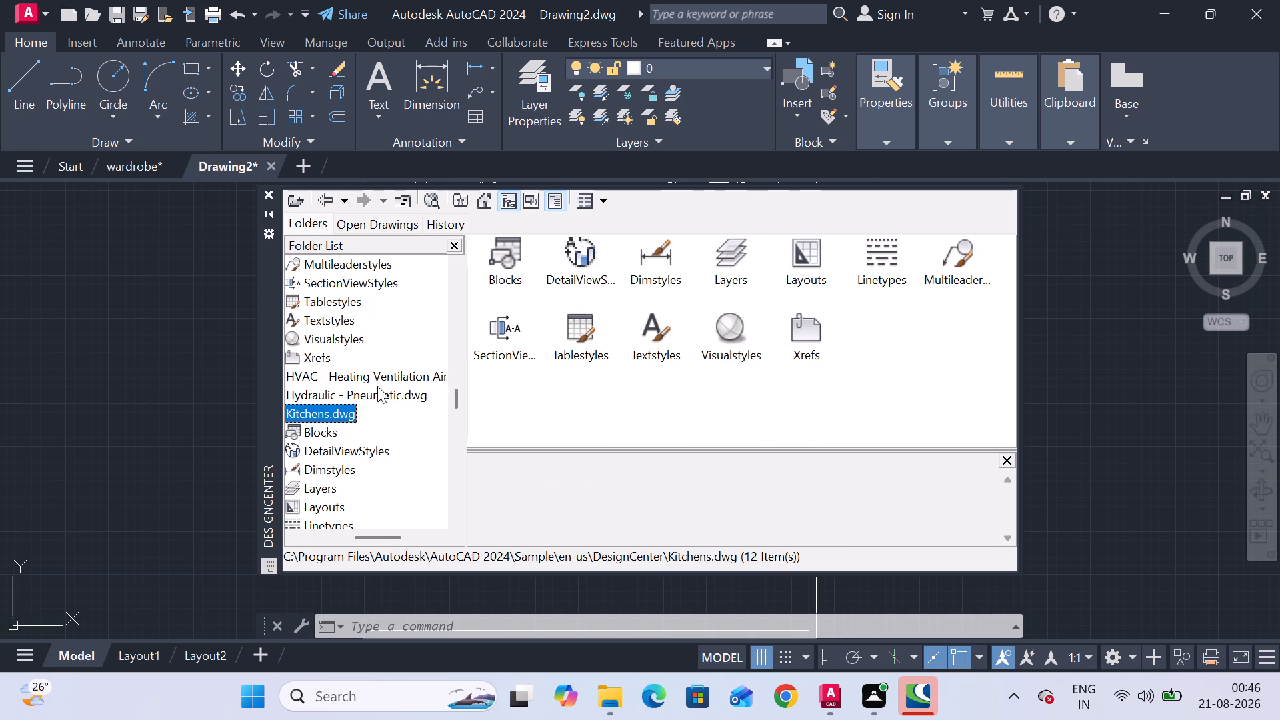
{"action": "double_click", "coordinate": [505, 261]}
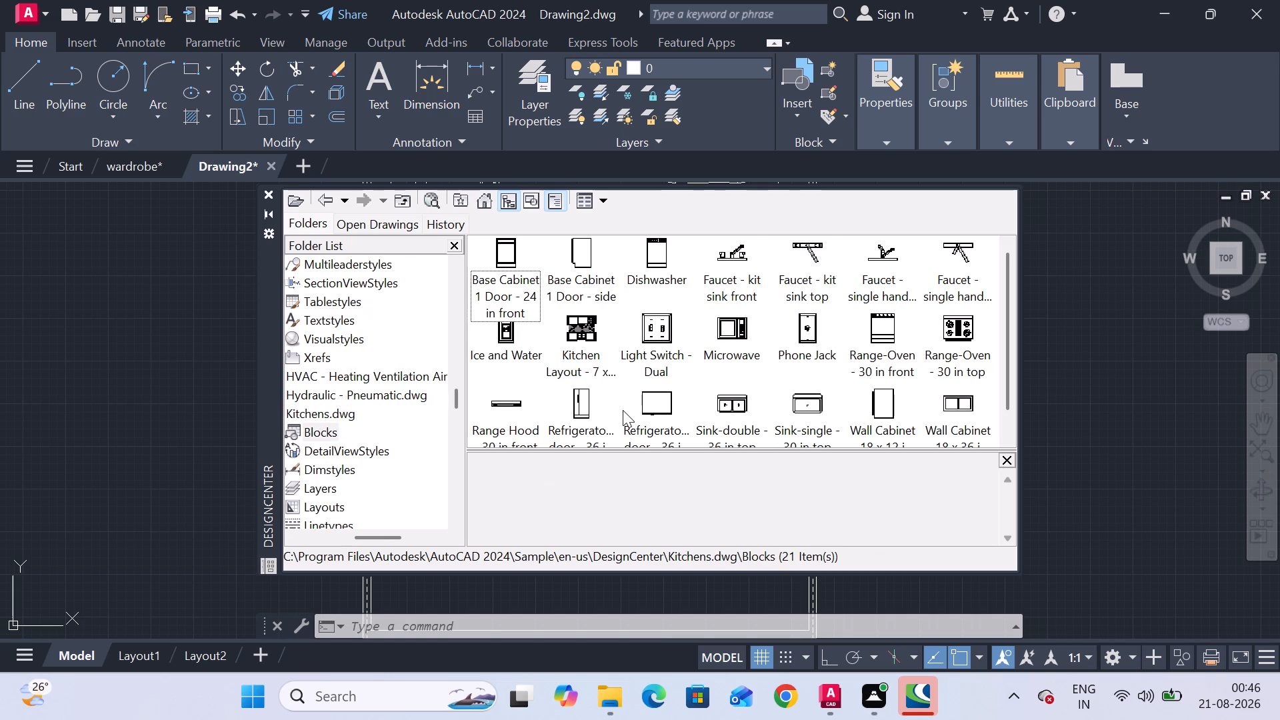
{"action": "double_click", "coordinate": [329, 415]}
{"action": "double_click", "coordinate": [504, 259]}
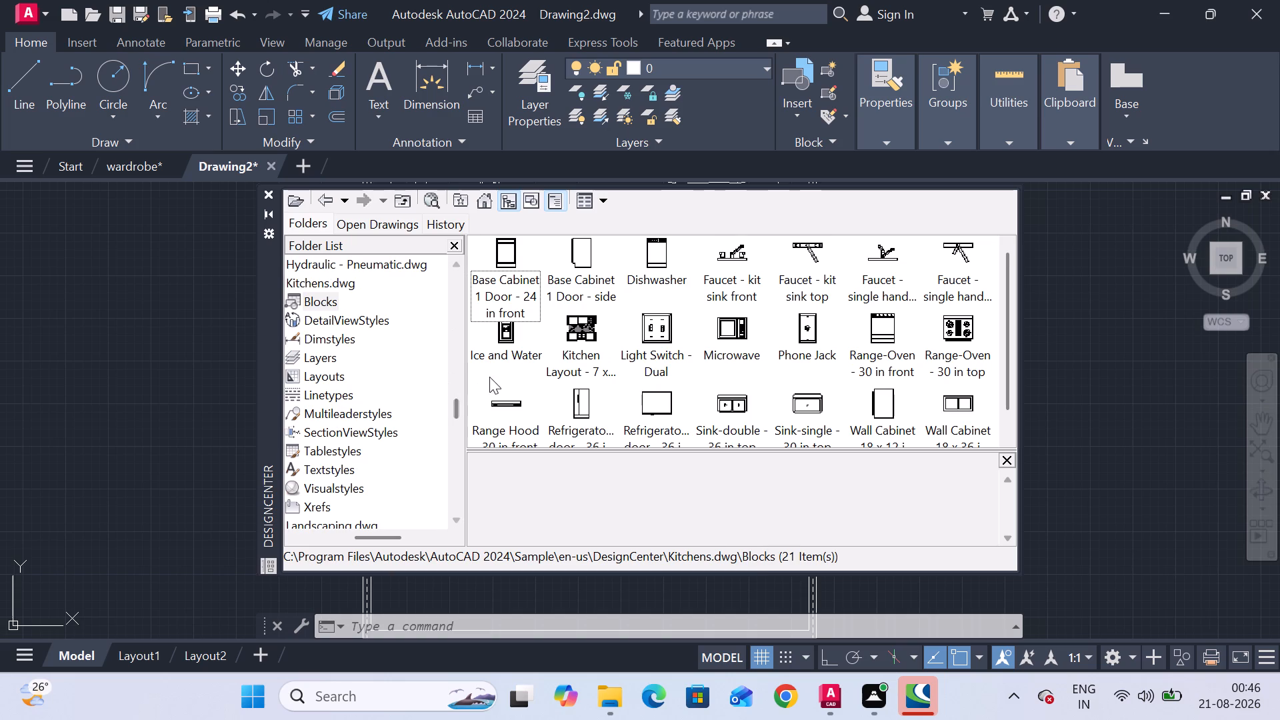
Examine the blocks in Hydraulic - Pneumatic.dwg and go back to the Kitchens.dwg blocks.
{"action": "scroll", "coordinate": [325, 381], "scroll_direction": "up", "scroll_amount": 3}
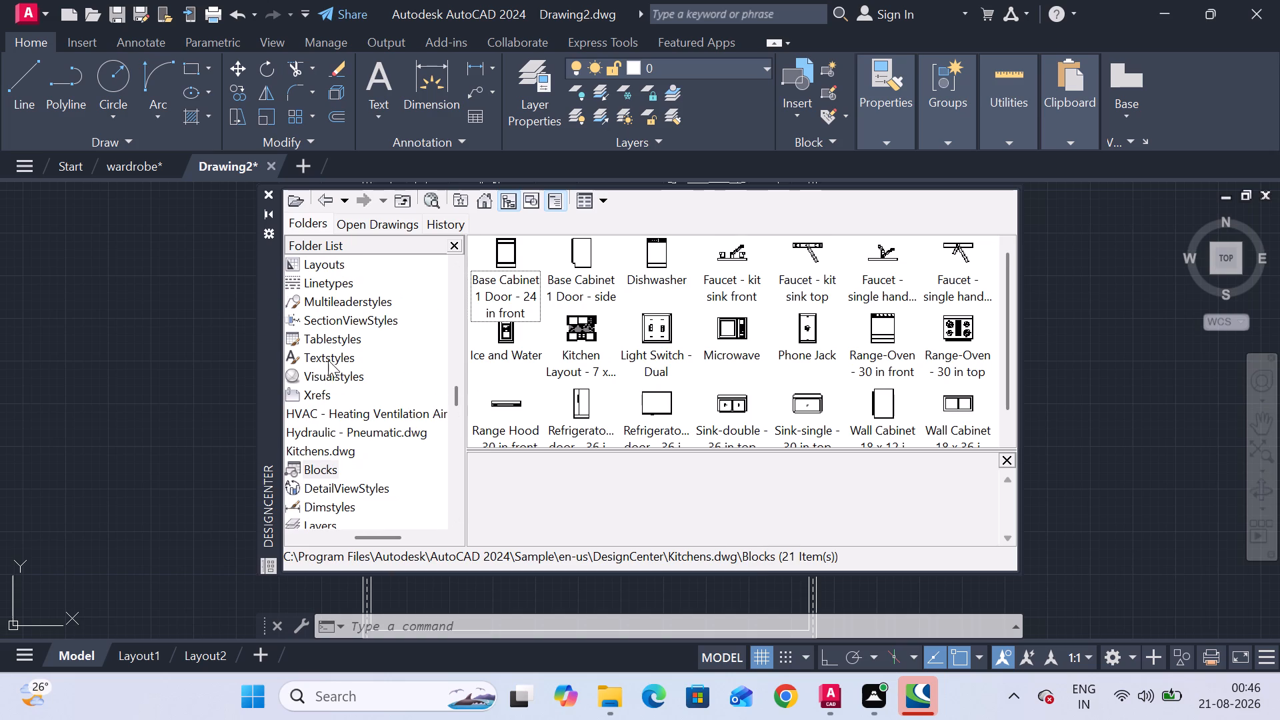
{"action": "scroll", "coordinate": [345, 390], "scroll_direction": "up", "scroll_amount": 1}
{"action": "left_click", "coordinate": [333, 486]}
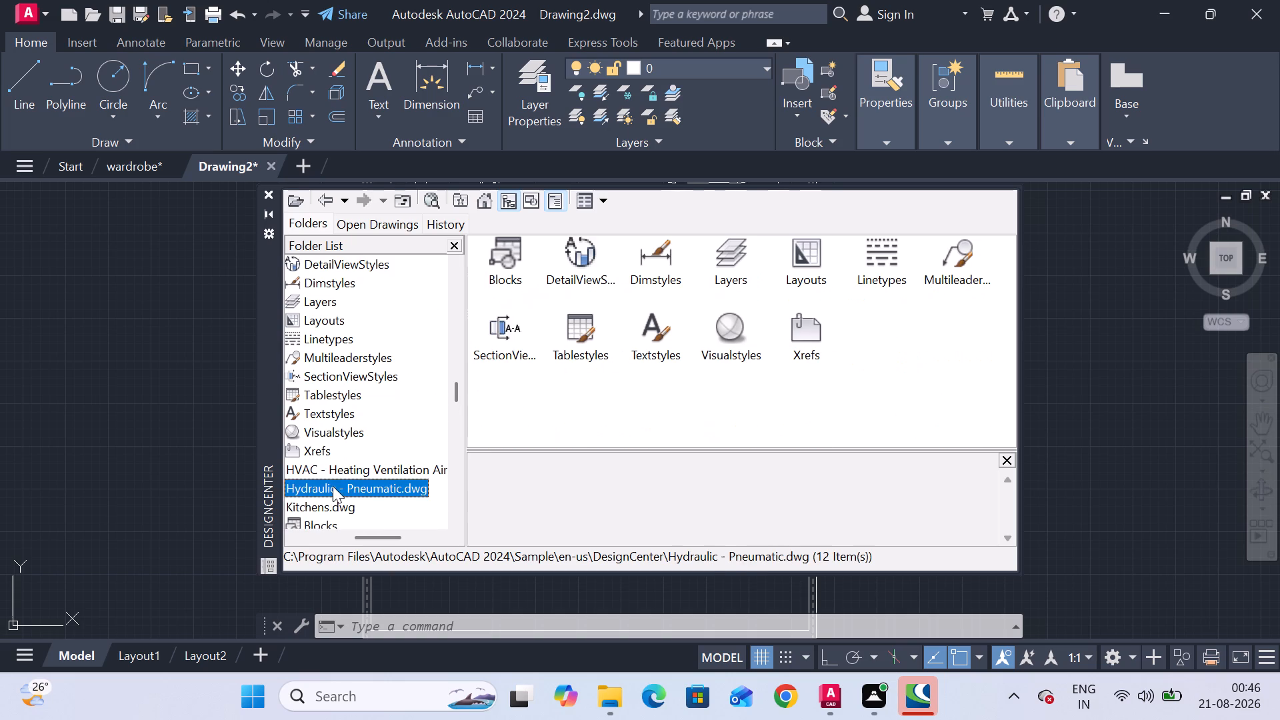
{"action": "double_click", "coordinate": [499, 259]}
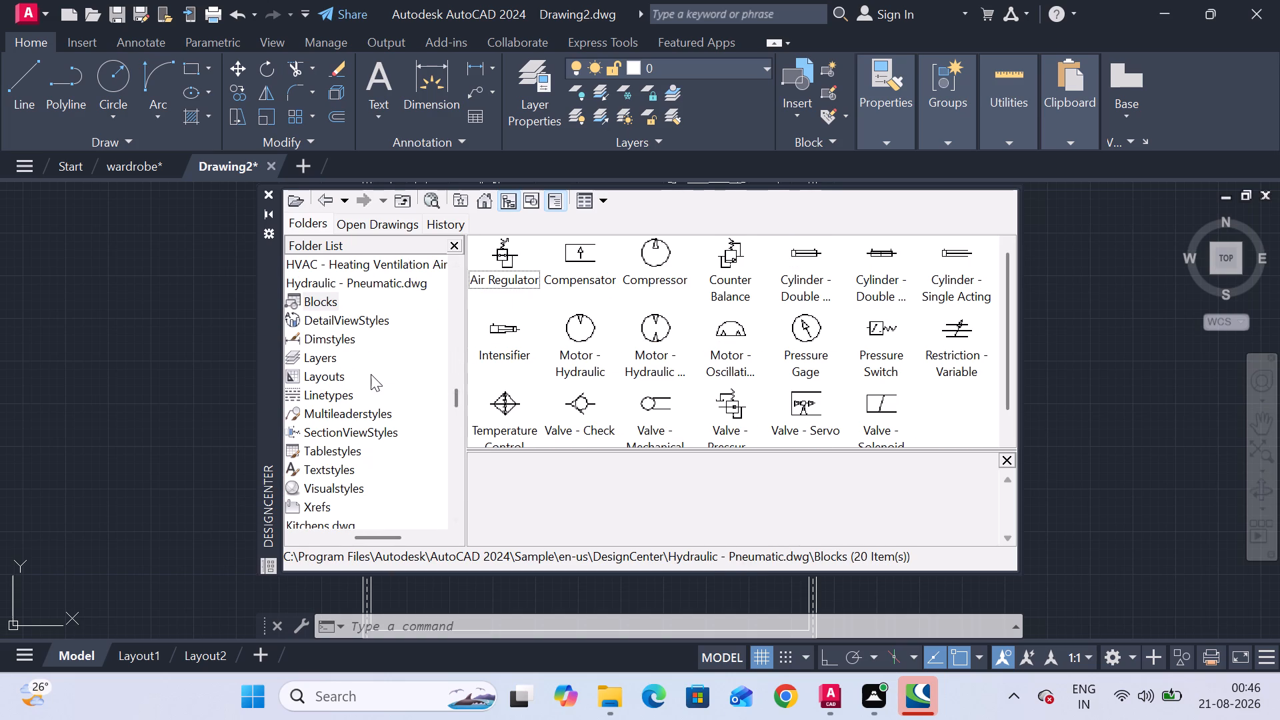
{"action": "scroll", "coordinate": [371, 374], "scroll_direction": "up", "scroll_amount": 6}
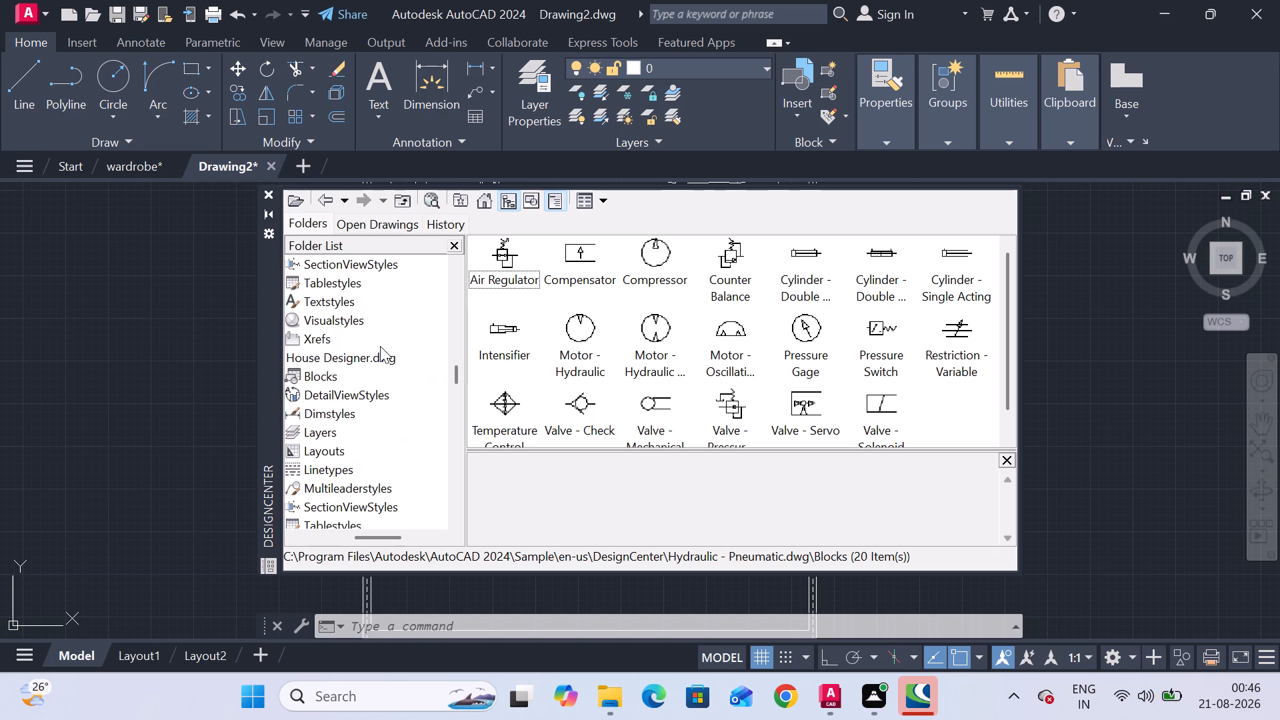
{"action": "scroll", "coordinate": [380, 345], "scroll_direction": "up", "scroll_amount": 7}
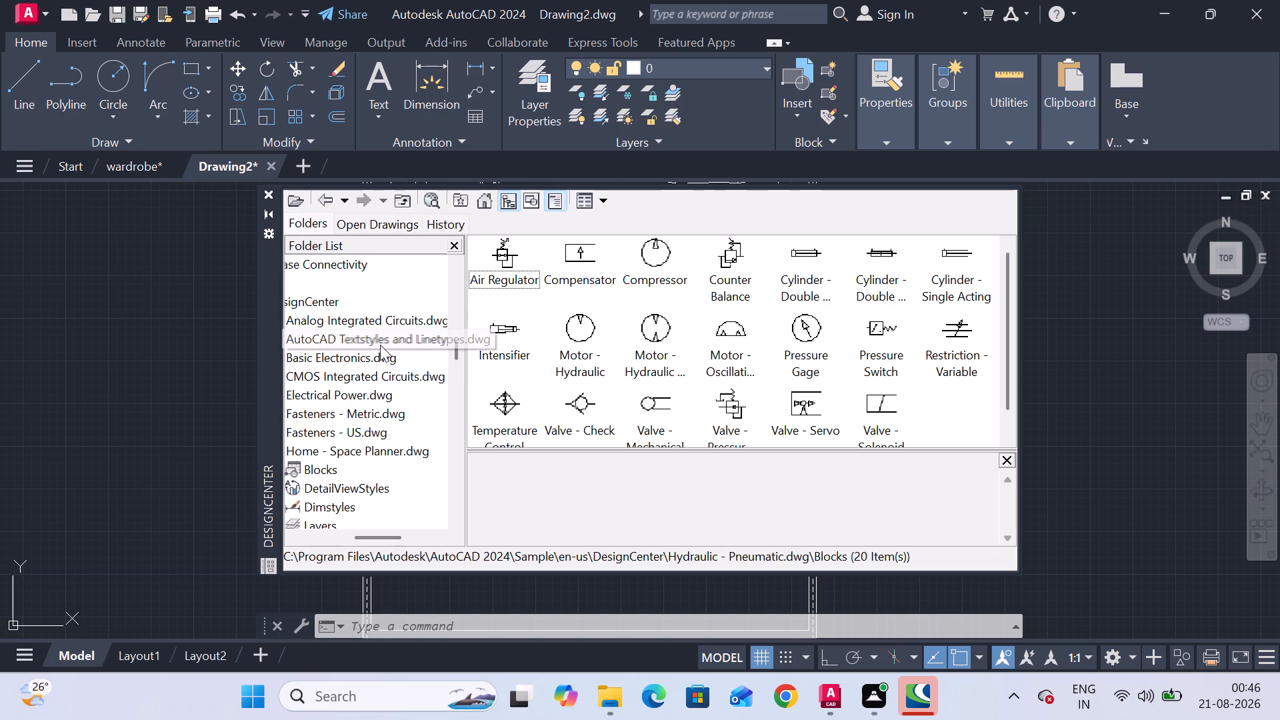
{"action": "scroll", "coordinate": [380, 345], "scroll_direction": "down", "scroll_amount": 3}
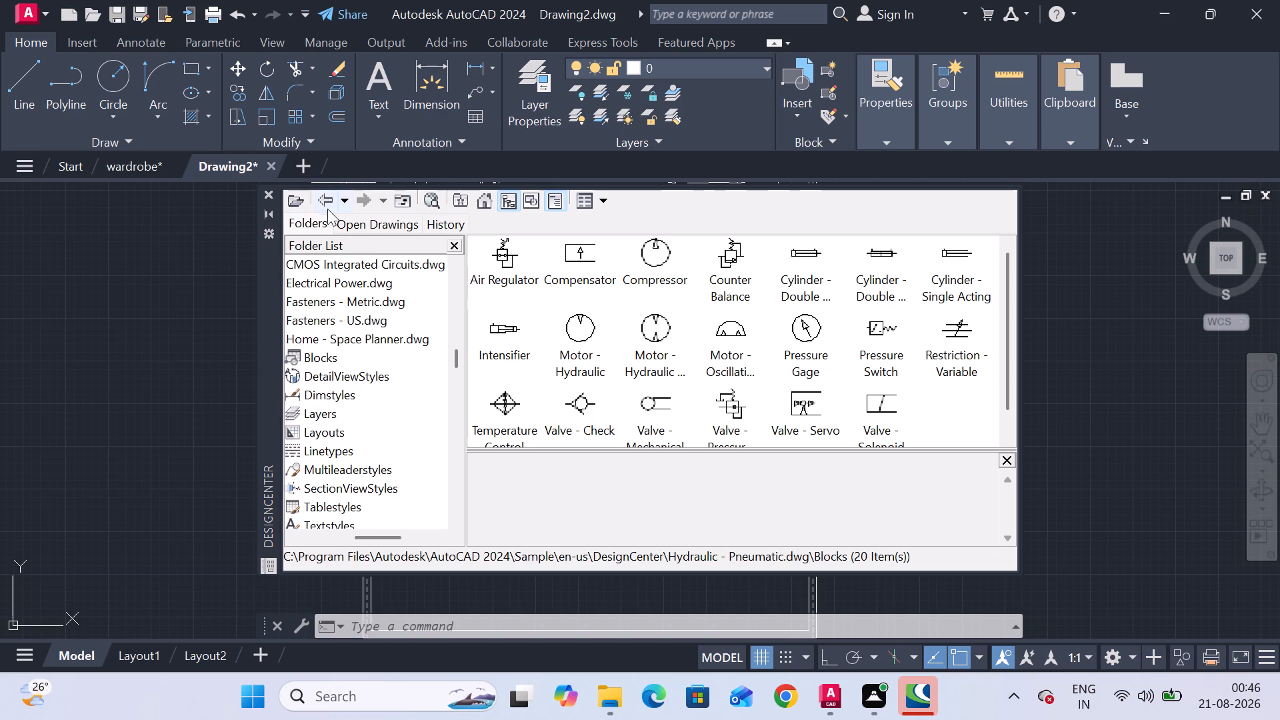
{"action": "left_click", "coordinate": [327, 203]}
{"action": "left_click", "coordinate": [327, 203]}
{"action": "left_click", "coordinate": [327, 203]}
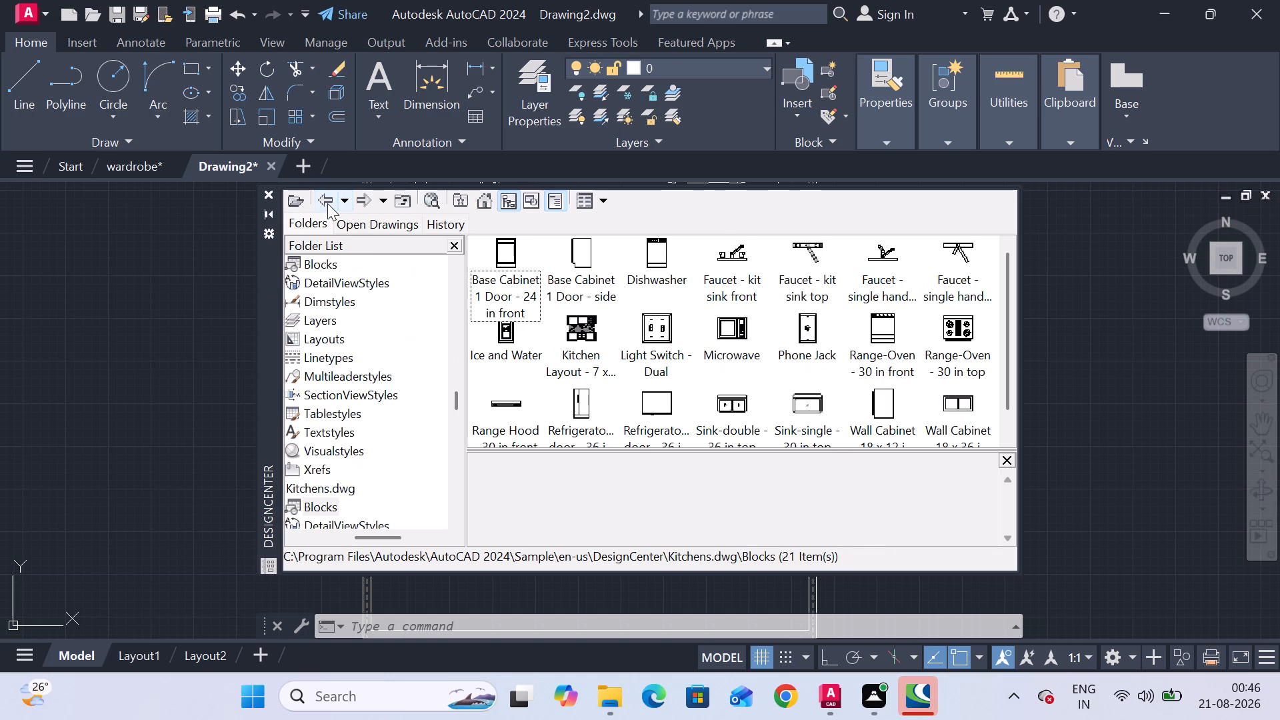
Browse from the DesignCenter home folder through en-us to DesignCenter and examine the Home - Space Planner.dwg blocks.
{"action": "left_click", "coordinate": [485, 203]}
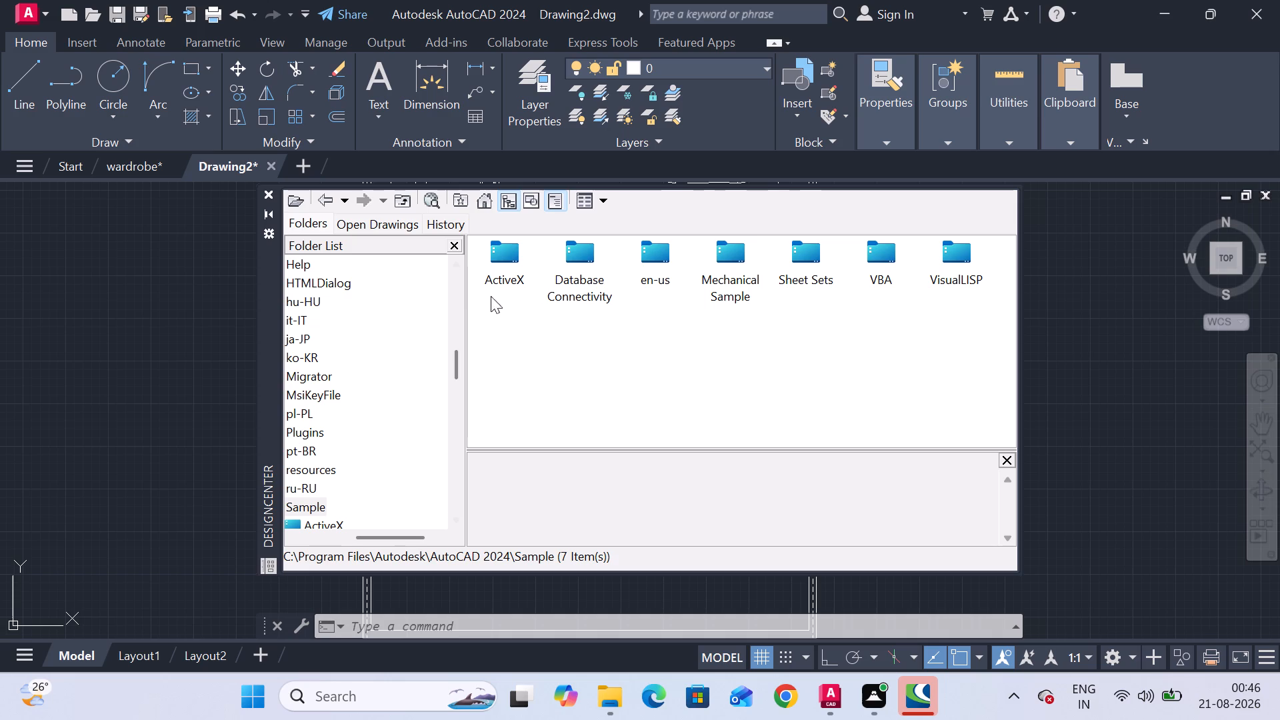
{"action": "double_click", "coordinate": [645, 262]}
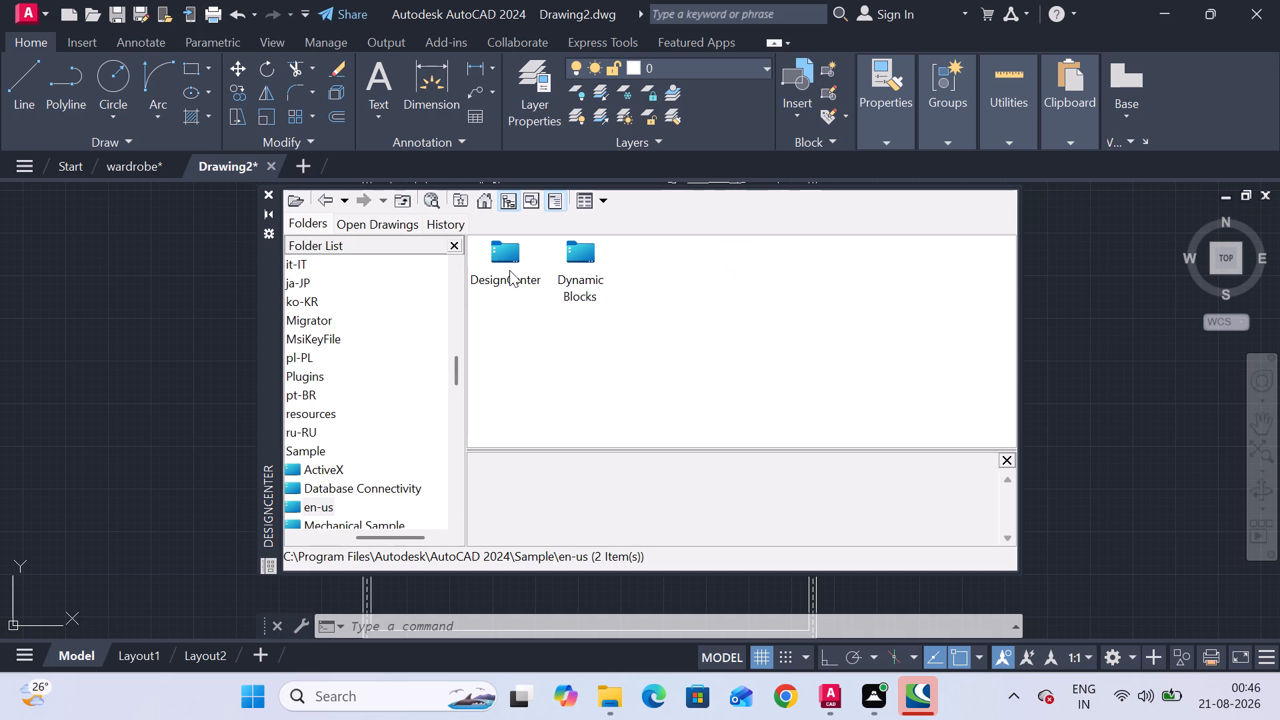
{"action": "double_click", "coordinate": [509, 259]}
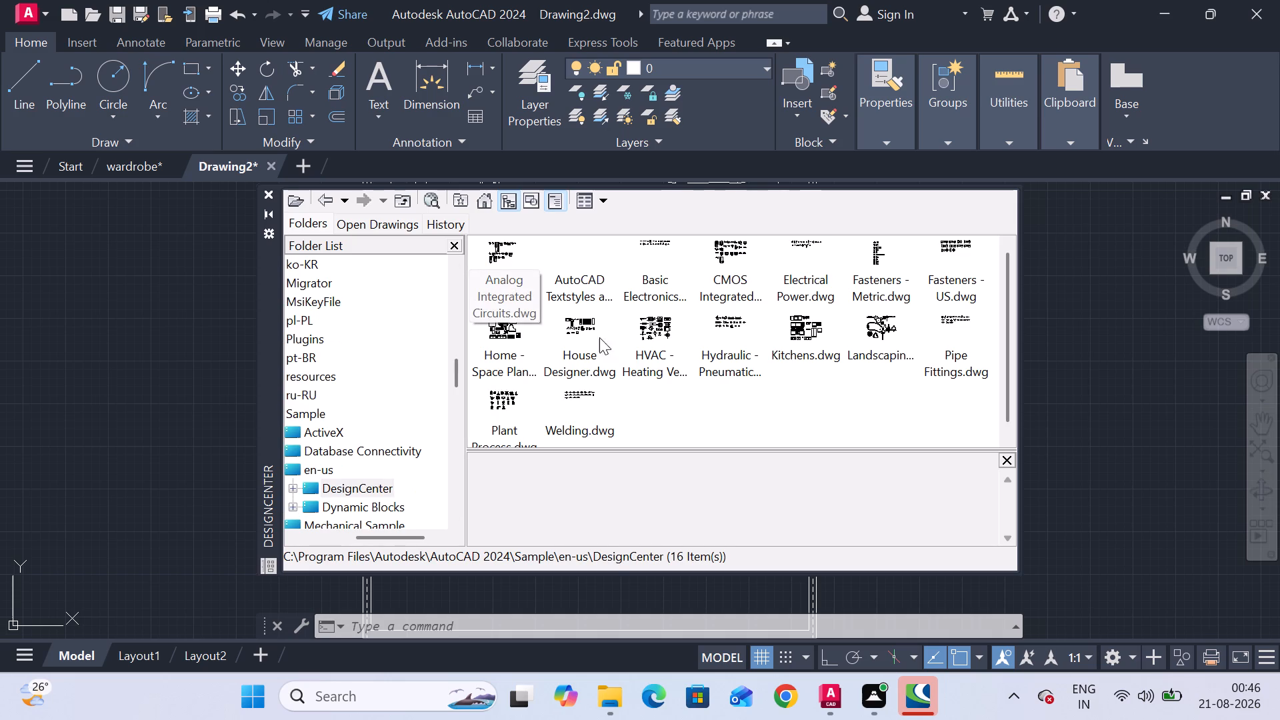
{"action": "scroll", "coordinate": [387, 353], "scroll_direction": "down", "scroll_amount": 2}
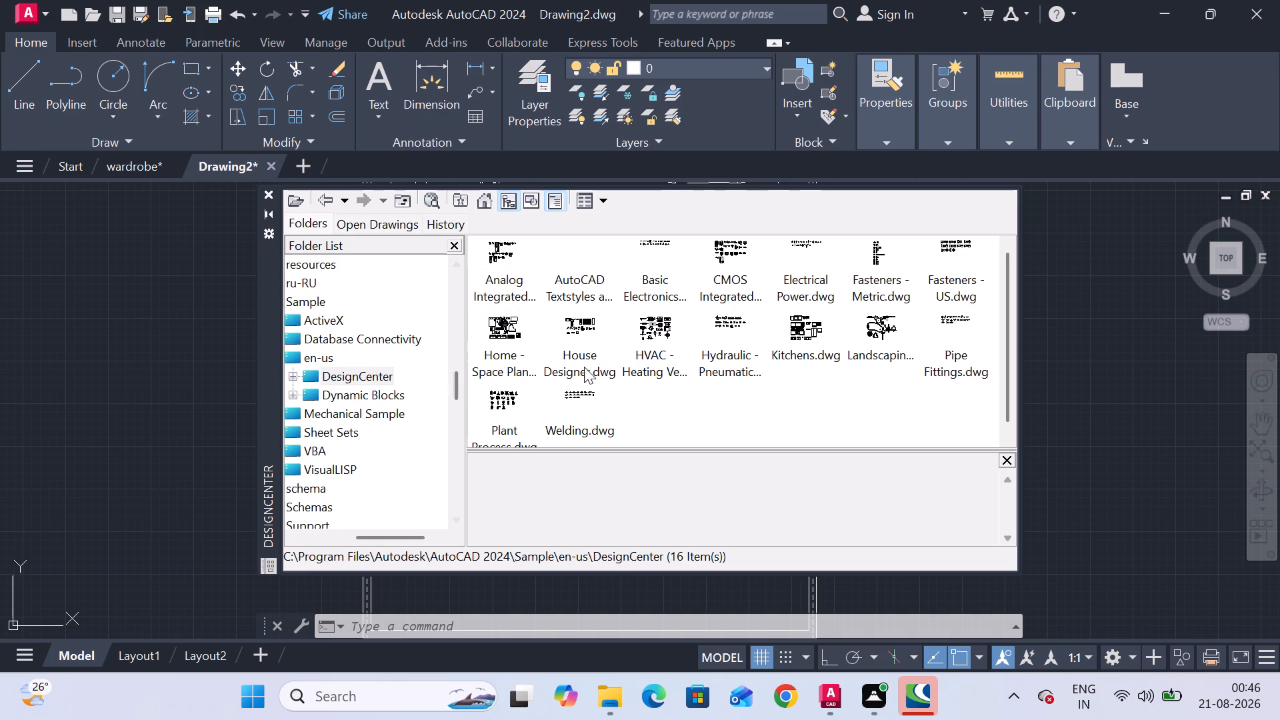
{"action": "scroll", "coordinate": [606, 365], "scroll_direction": "down", "scroll_amount": 3}
{"action": "scroll", "coordinate": [606, 361], "scroll_direction": "up", "scroll_amount": 6}
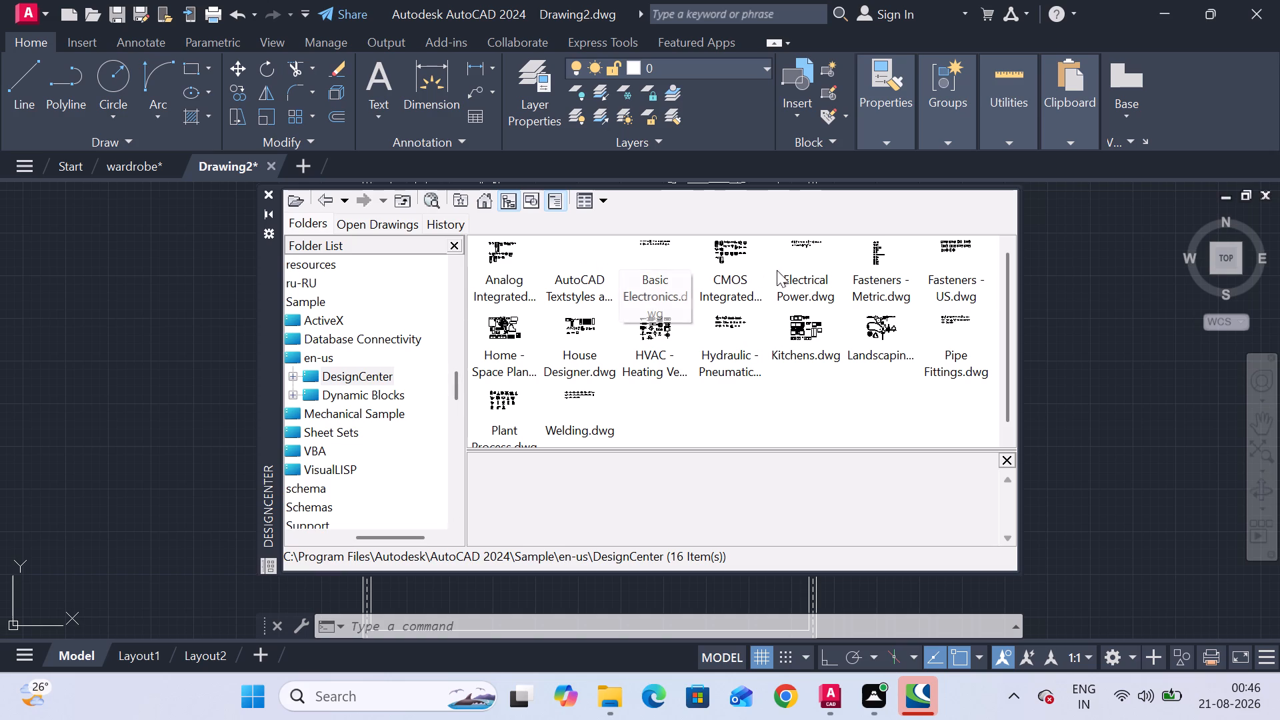
{"action": "left_click", "coordinate": [499, 330]}
{"action": "double_click", "coordinate": [503, 332]}
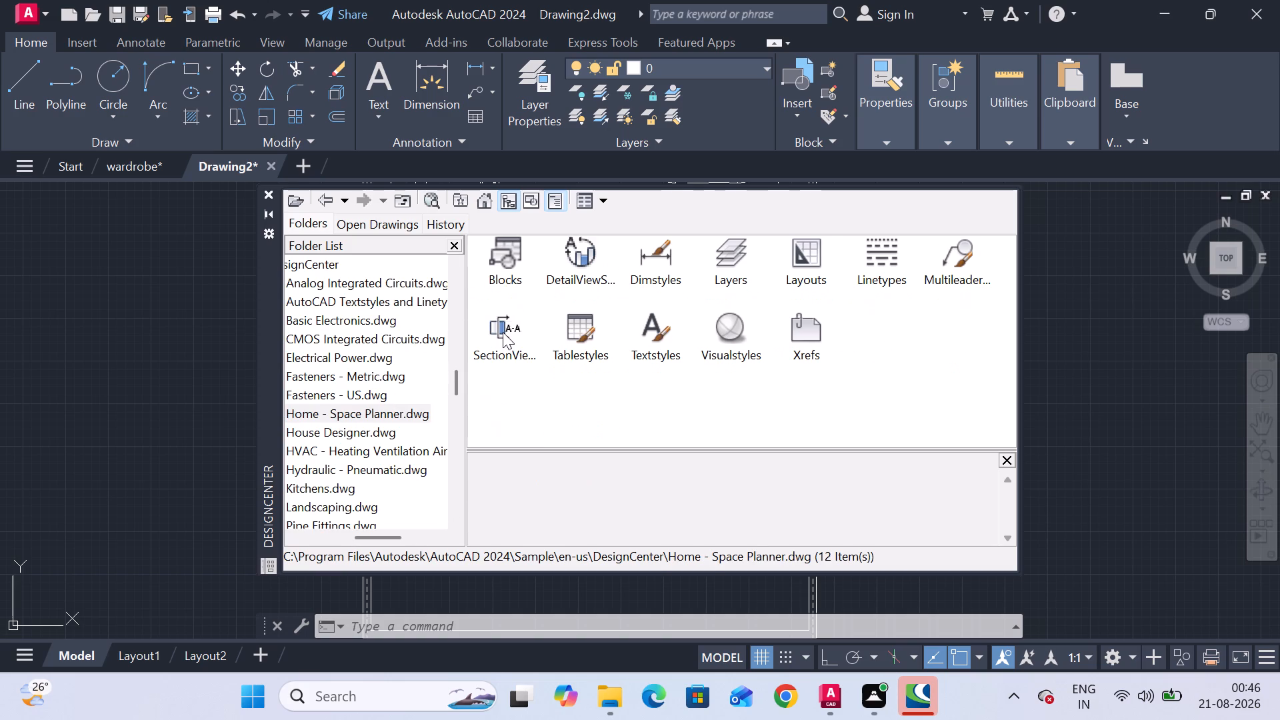
{"action": "double_click", "coordinate": [501, 261]}
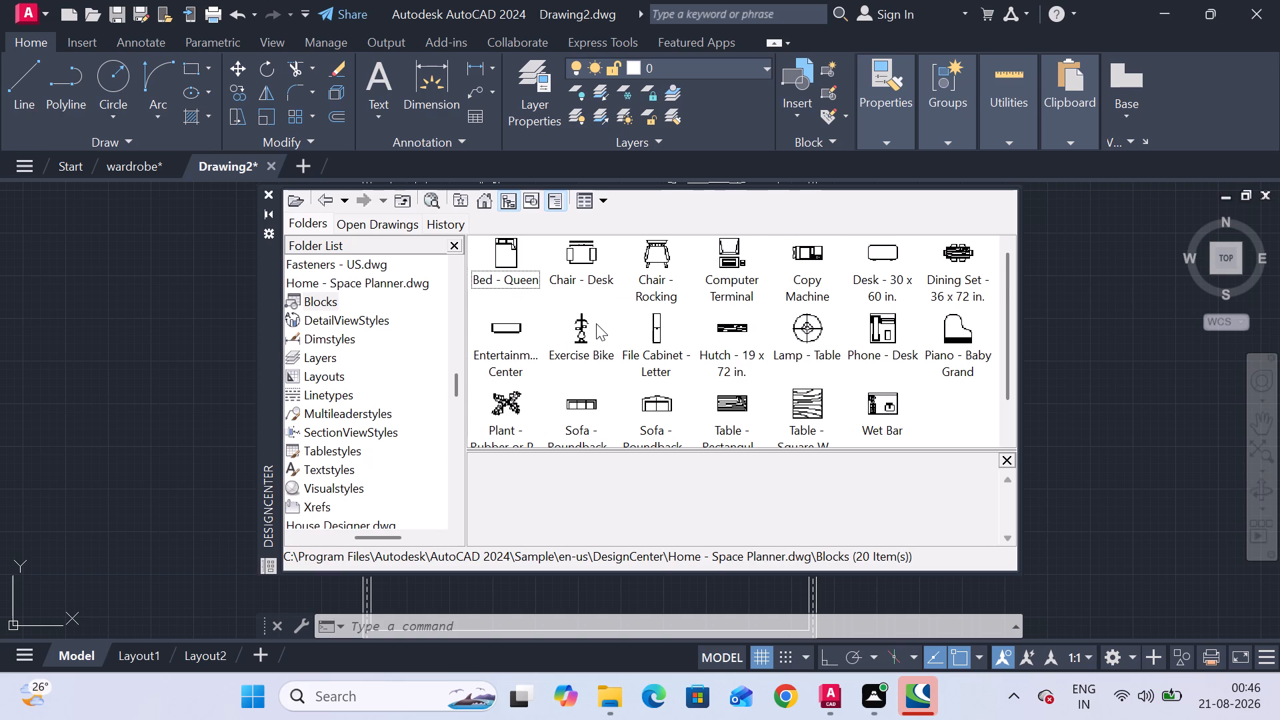
{"action": "scroll", "coordinate": [596, 327], "scroll_direction": "down", "scroll_amount": 2}
{"action": "scroll", "coordinate": [596, 327], "scroll_direction": "up", "scroll_amount": 3}
{"action": "left_click", "coordinate": [322, 201]}
{"action": "left_click", "coordinate": [322, 201]}
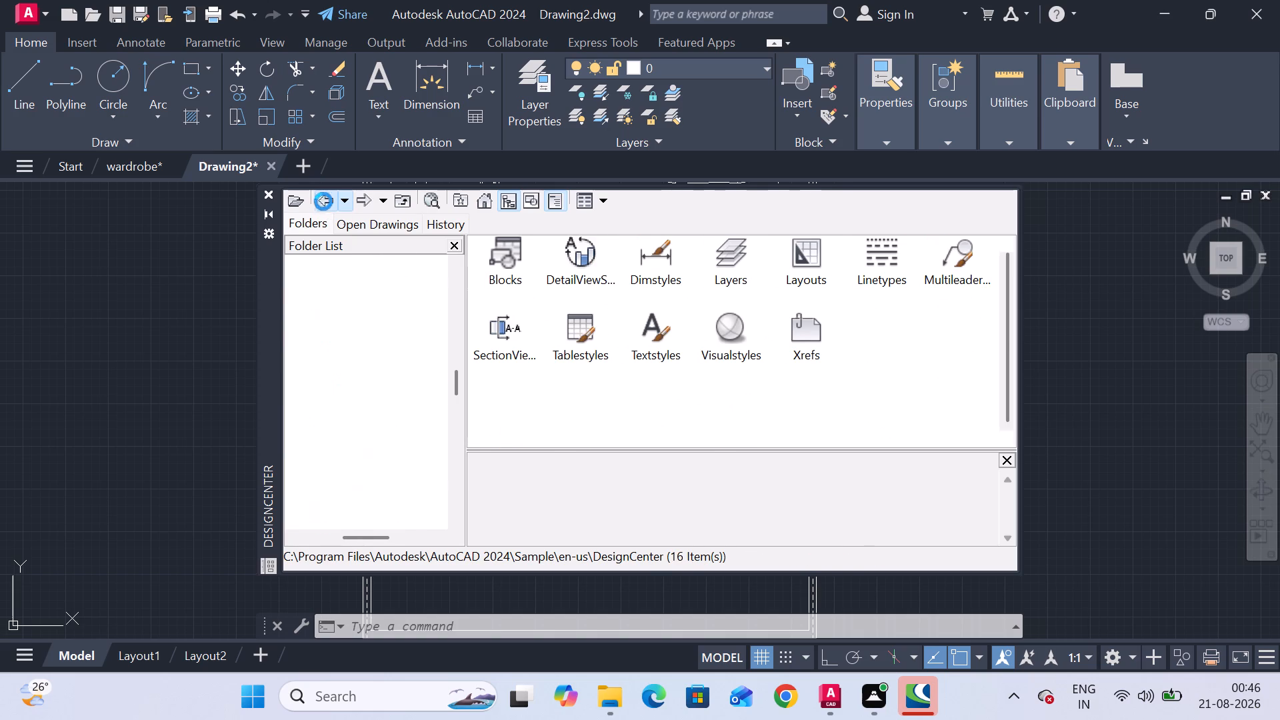
Insert the Toilet - top block from House Designer.dwg in the empty area beside the floor plan and close DesignCenter.
{"action": "scroll", "coordinate": [623, 373], "scroll_direction": "down", "scroll_amount": 1}
{"action": "double_click", "coordinate": [591, 317]}
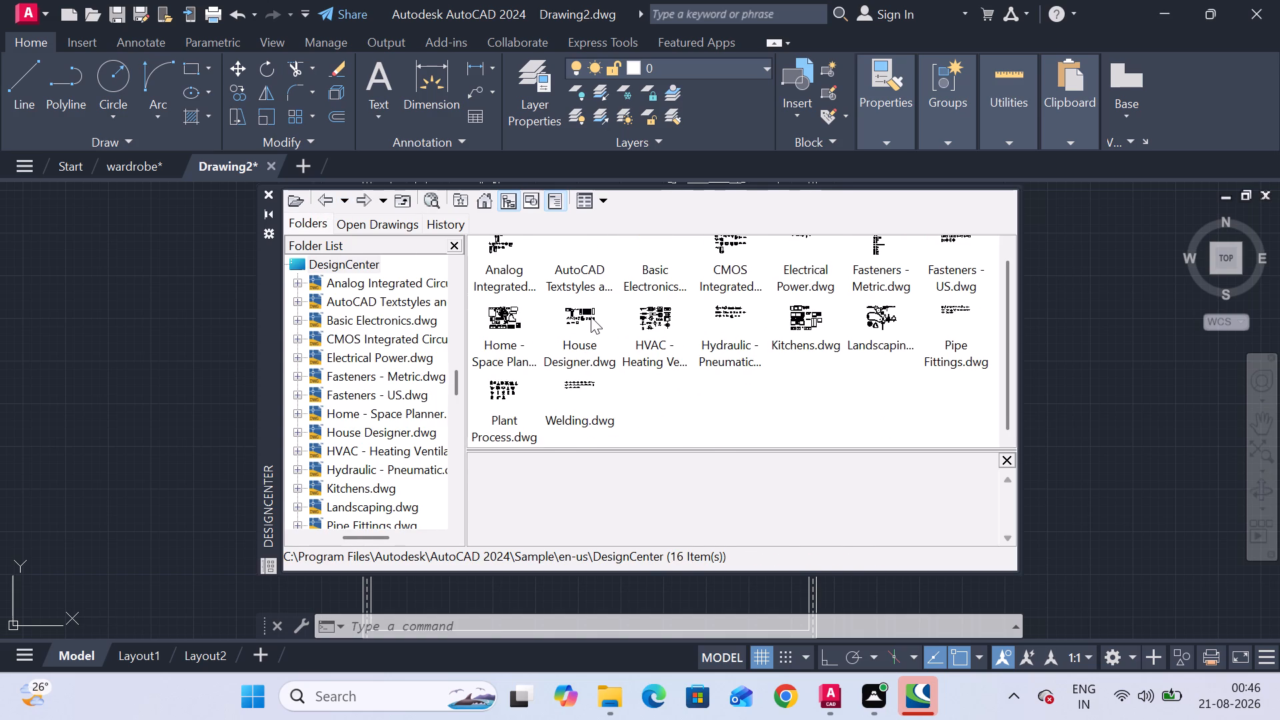
{"action": "double_click", "coordinate": [511, 247]}
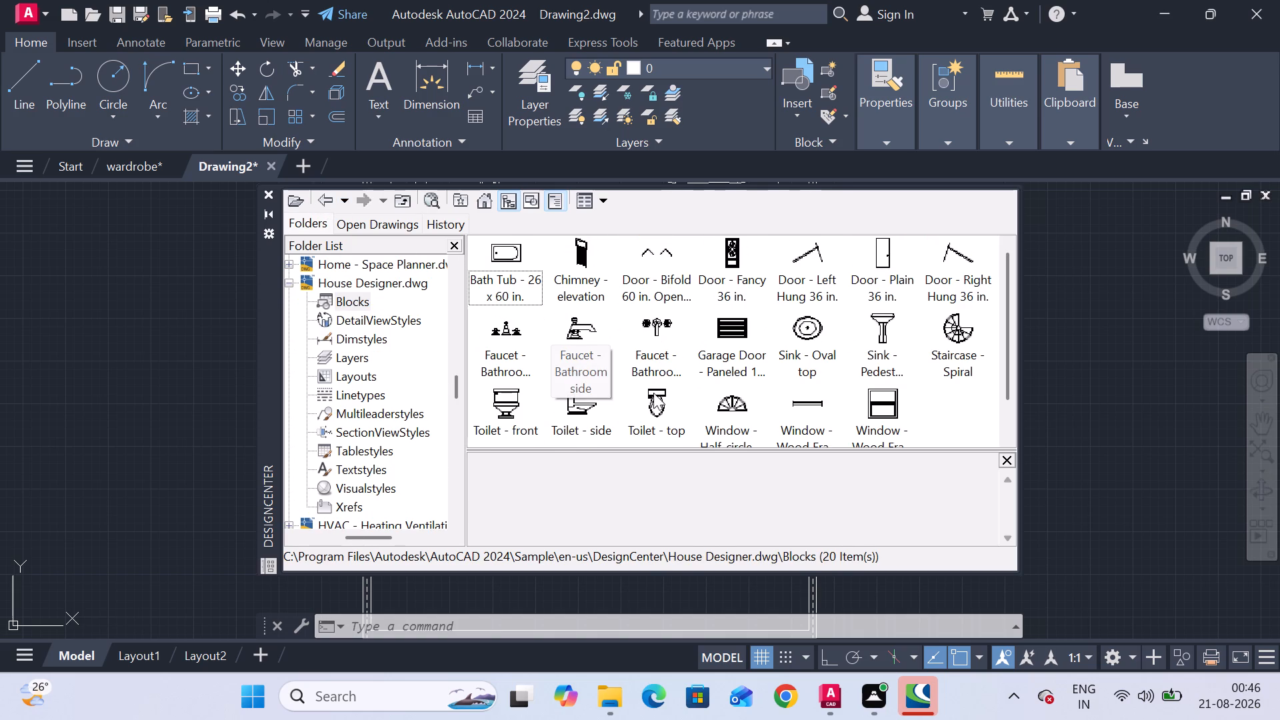
{"action": "left_click", "coordinate": [654, 399]}
{"action": "left_click", "coordinate": [1117, 398]}
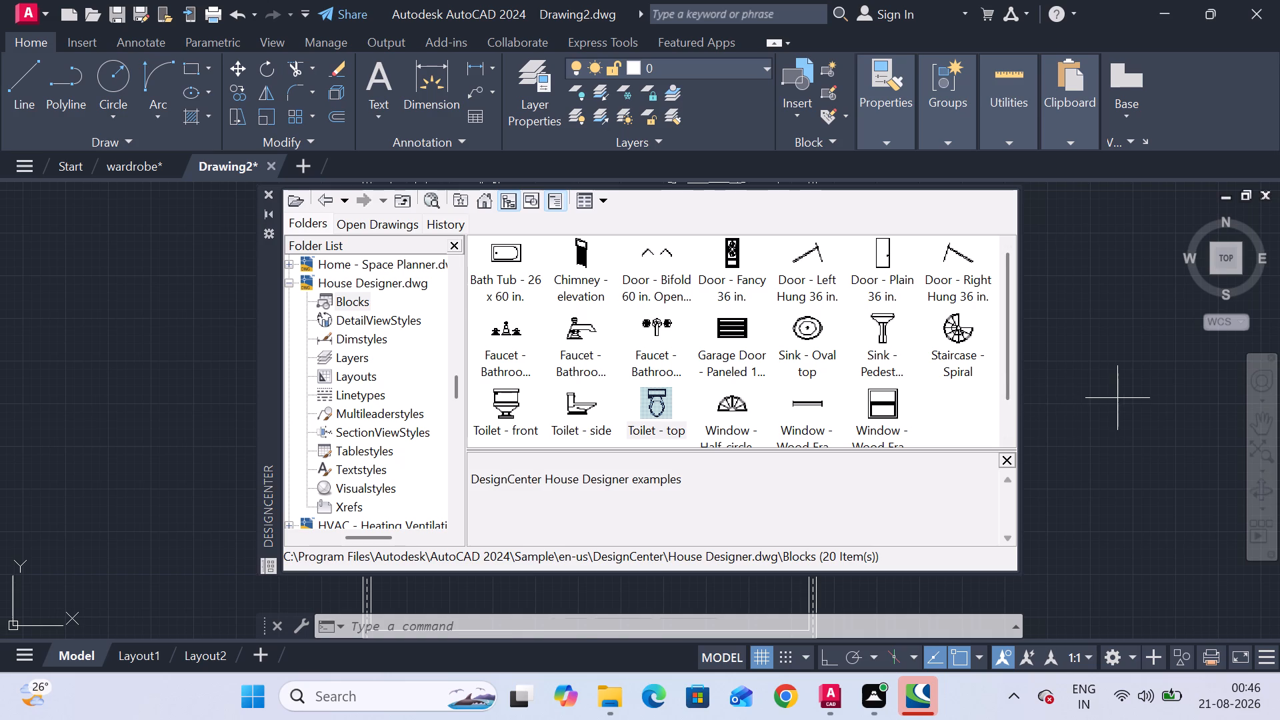
{"action": "left_click", "coordinate": [1185, 490]}
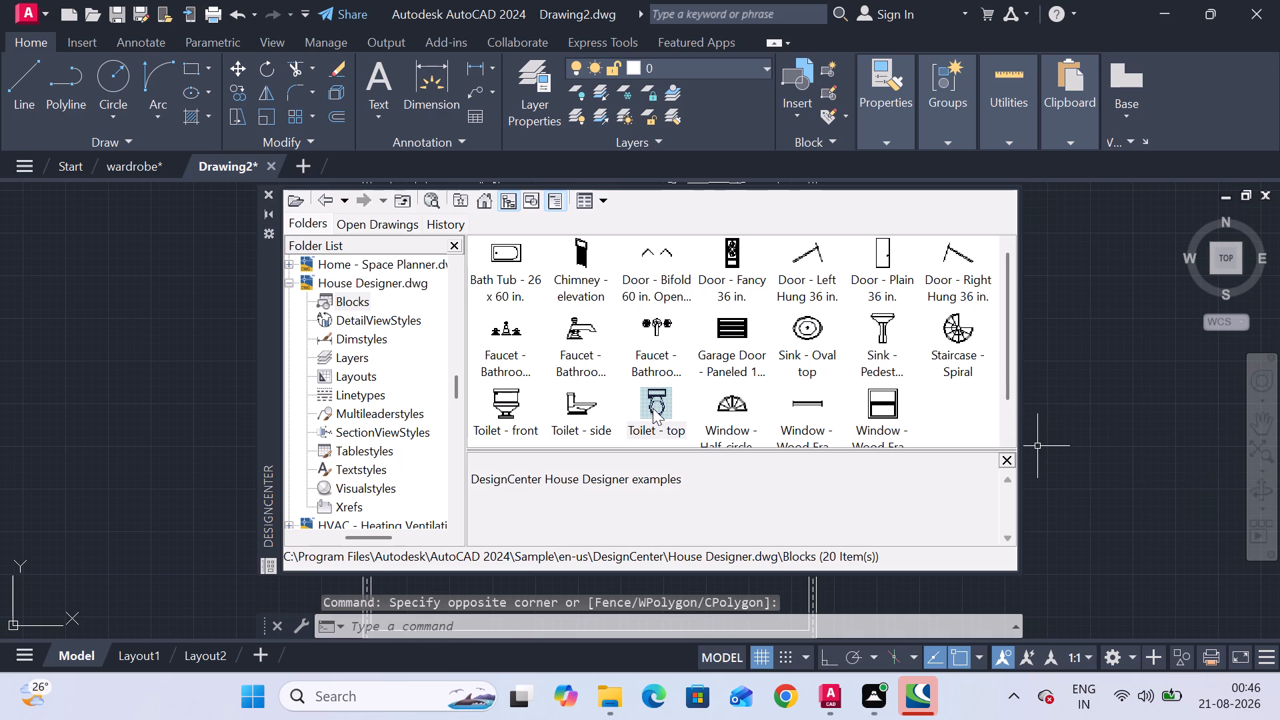
{"action": "left_click_drag", "start_coordinate": [653, 408], "coordinate": [1091, 400]}
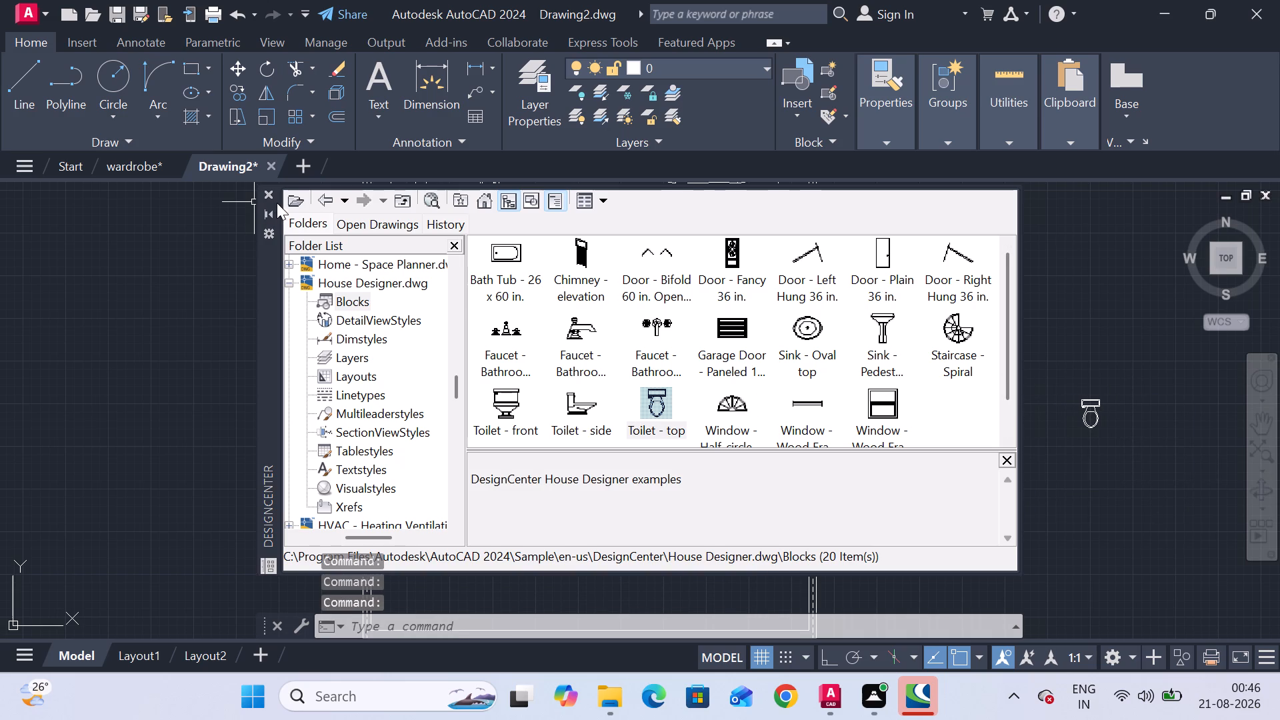
{"action": "left_click", "coordinate": [271, 195]}
Rotate the toilet block beside the floor plan a quarter turn clockwise so its tank faces east.
{"action": "scroll", "coordinate": [443, 327], "scroll_direction": "down", "scroll_amount": 2}
{"action": "scroll", "coordinate": [557, 343], "scroll_direction": "up", "scroll_amount": 3}
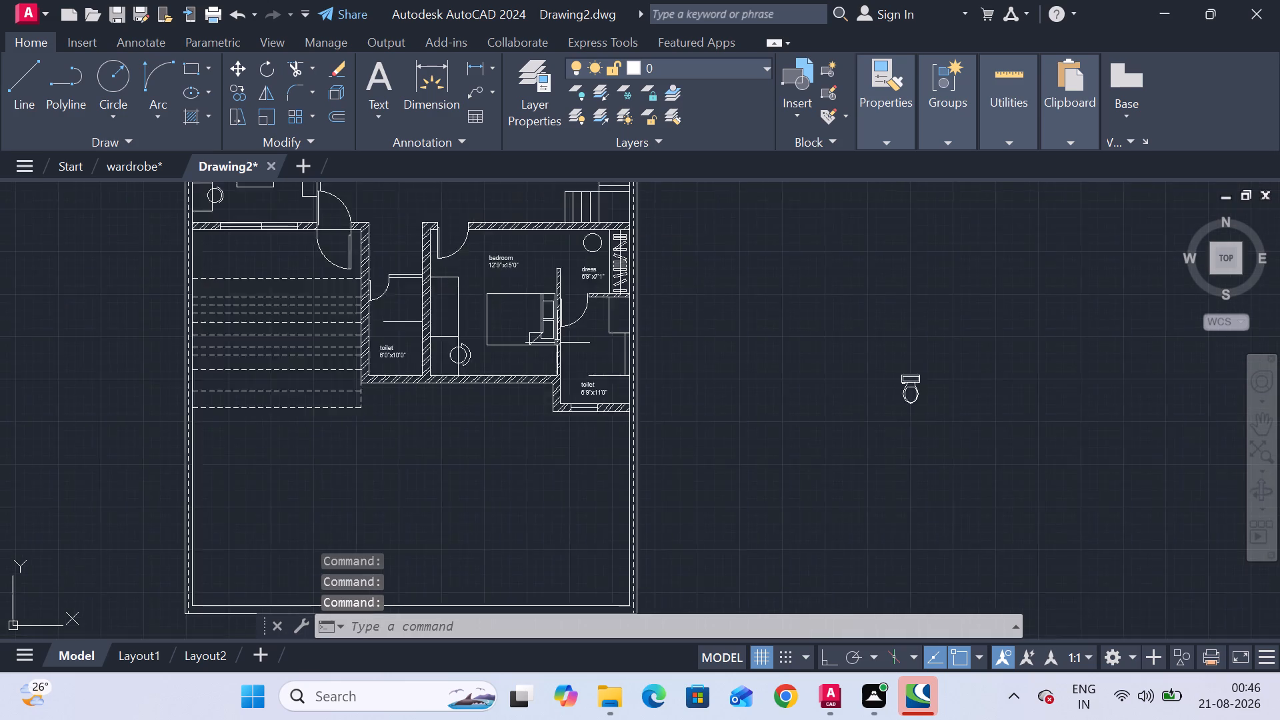
{"action": "scroll", "coordinate": [557, 343], "scroll_direction": "up", "scroll_amount": 1}
{"action": "scroll", "coordinate": [941, 379], "scroll_direction": "down", "scroll_amount": 2}
{"action": "middle_click_drag", "start_coordinate": [941, 379], "coordinate": [747, 355]}
{"action": "left_click", "coordinate": [1005, 415]}
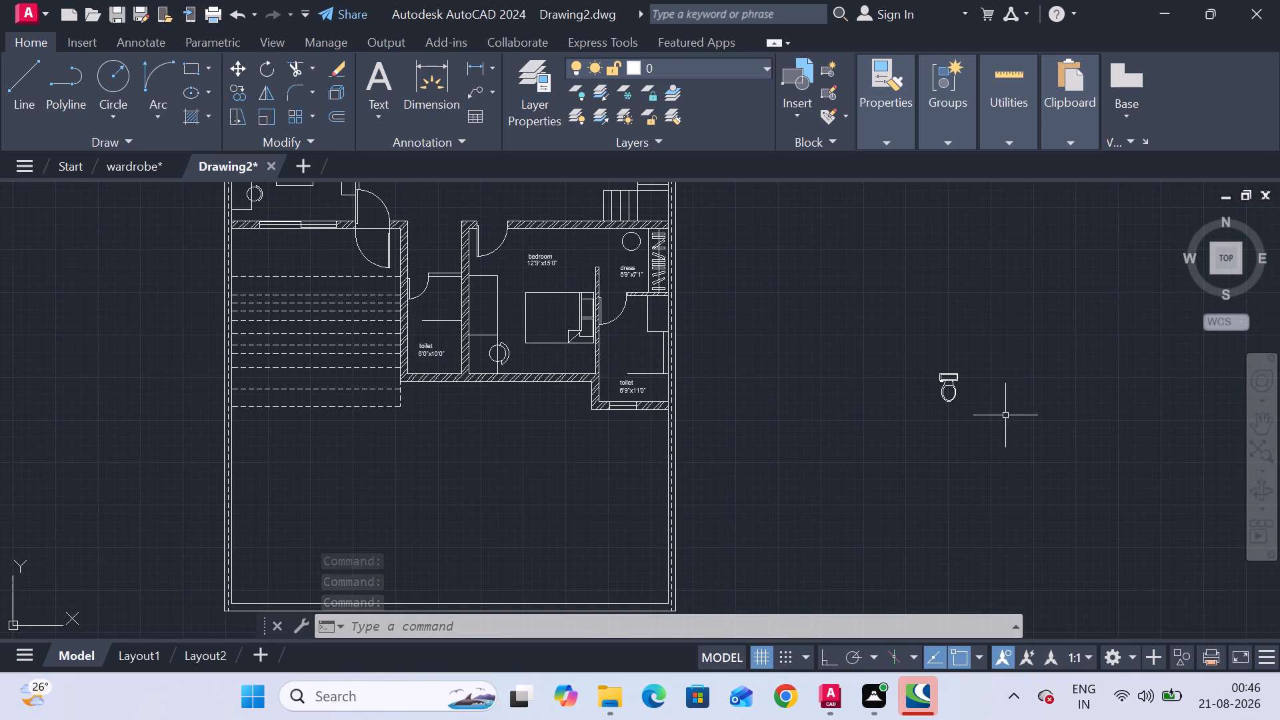
{"action": "left_click", "coordinate": [897, 345]}
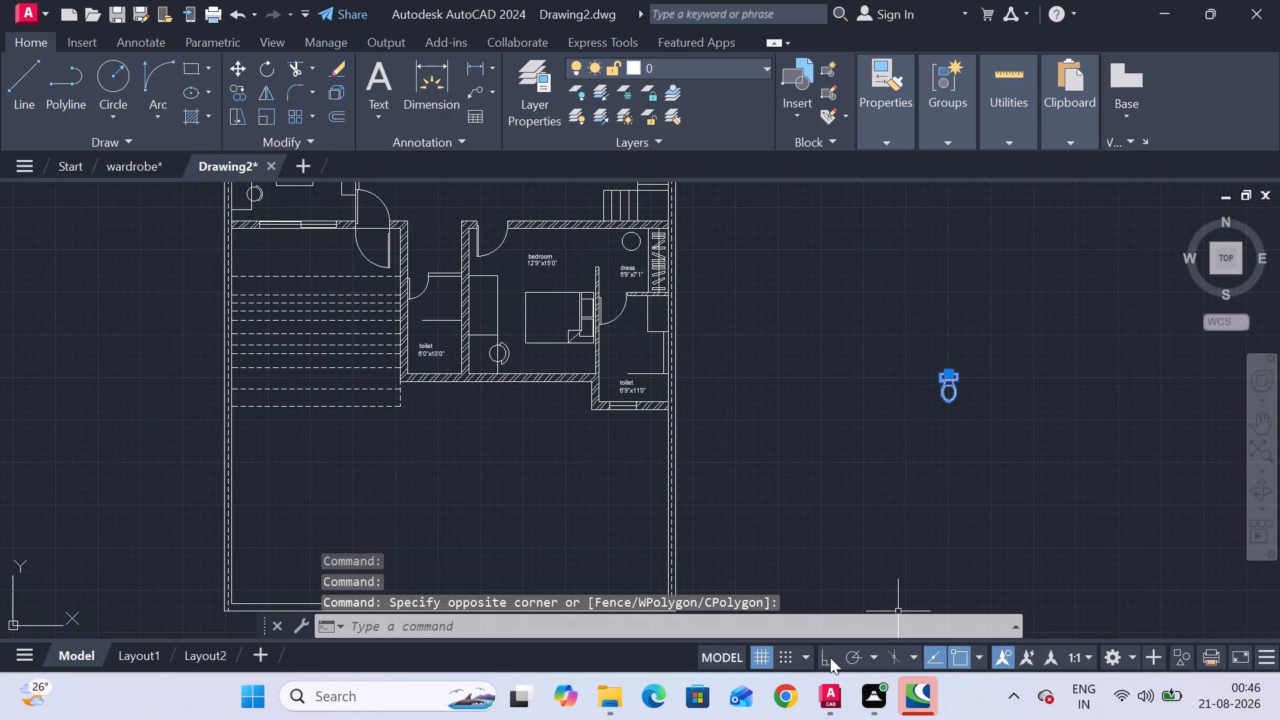
{"action": "left_click", "coordinate": [830, 657]}
{"action": "right_click", "coordinate": [956, 377]}
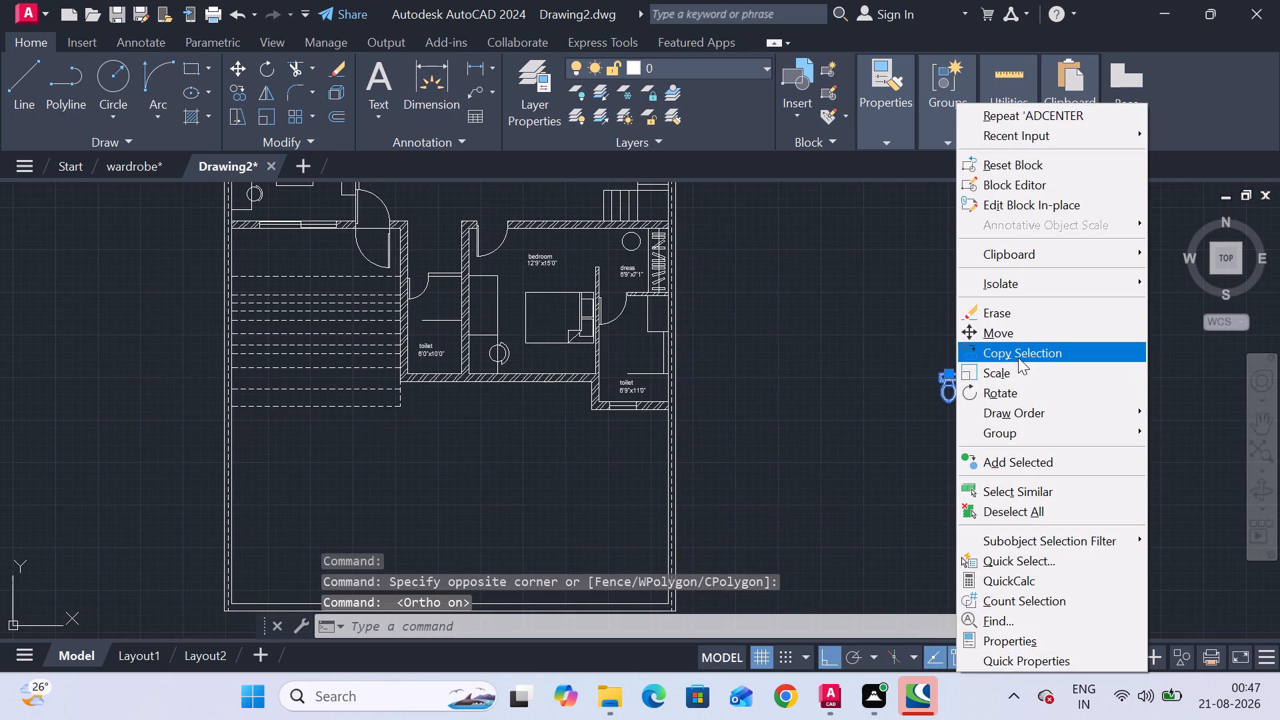
{"action": "left_click", "coordinate": [1019, 391]}
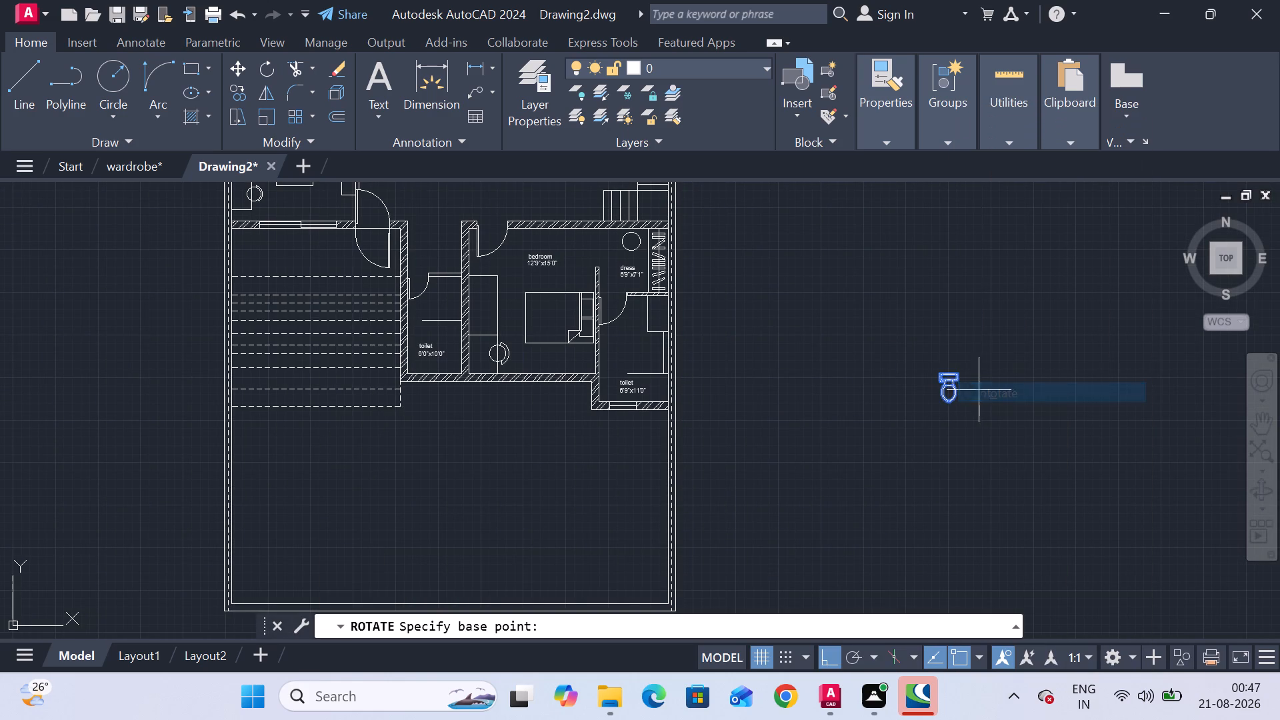
{"action": "left_click", "coordinate": [952, 371]}
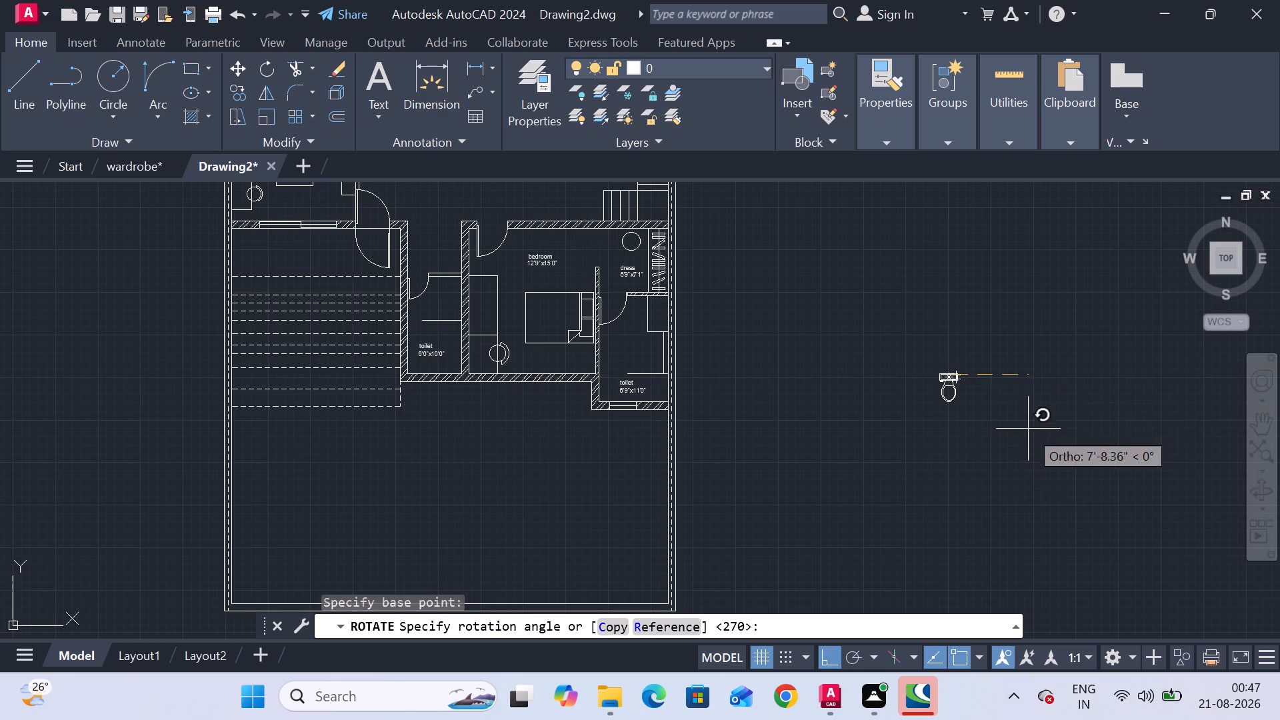
{"action": "left_click", "coordinate": [985, 453]}
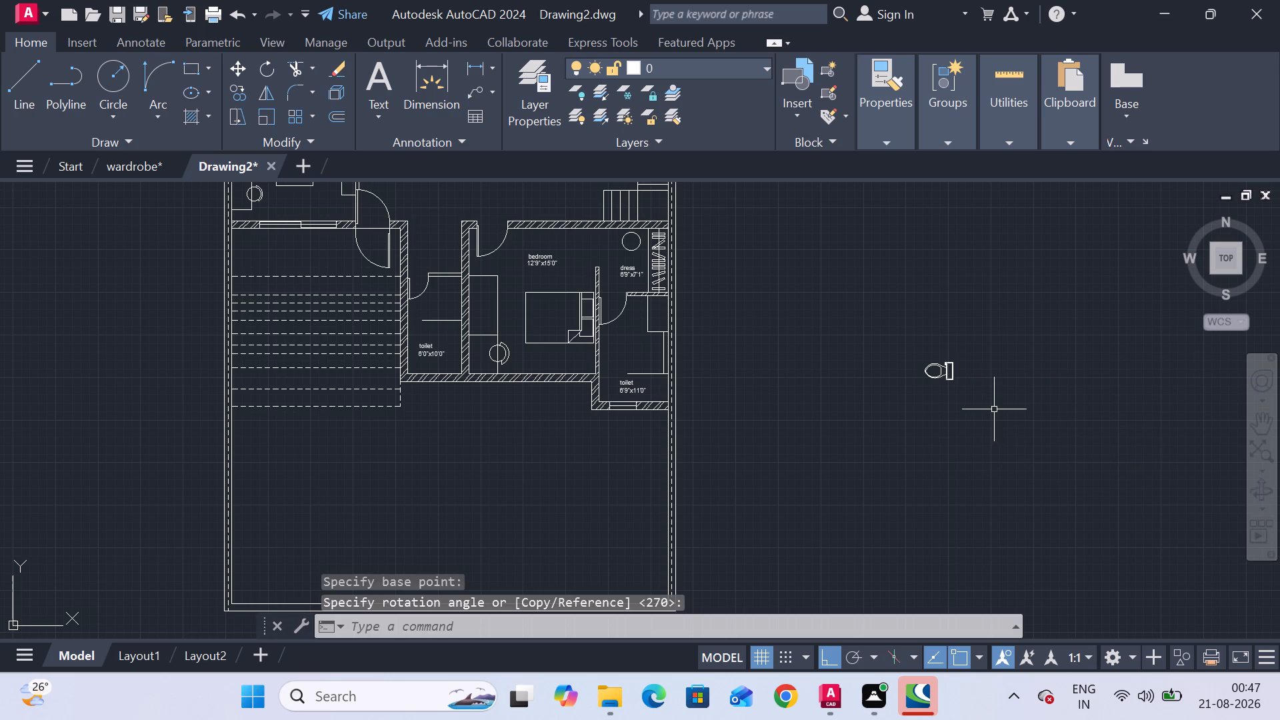
{"action": "key", "text": "Escape"}
{"action": "key", "text": "Escape"}
{"action": "key", "text": "Escape"}
{"action": "key", "text": "Escape"}
{"action": "key", "text": "Escape"}
{"action": "key", "text": "Escape"}
{"action": "key", "text": "Escape"}
{"action": "key", "text": "Escape"}
{"action": "key", "text": "Escape"}
{"action": "key", "text": "Escape"}
{"action": "key", "text": "Escape"}
{"action": "key", "text": "Escape"}
{"action": "key", "text": "Escape"}
Copy the rotated toilet block from its tank corner into the 6'9"x11'0" toilet of the plan without car parking.
{"action": "left_click", "coordinate": [992, 435]}
{"action": "left_click", "coordinate": [903, 315]}
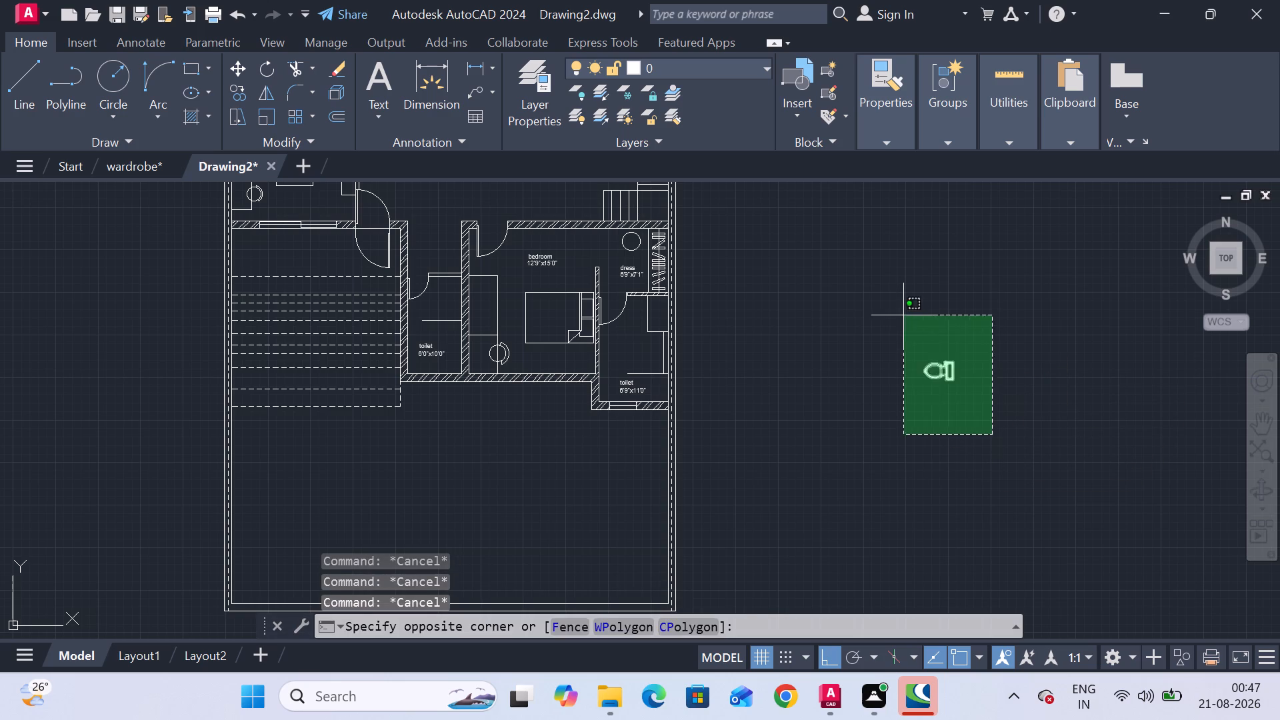
{"action": "right_click", "coordinate": [946, 370]}
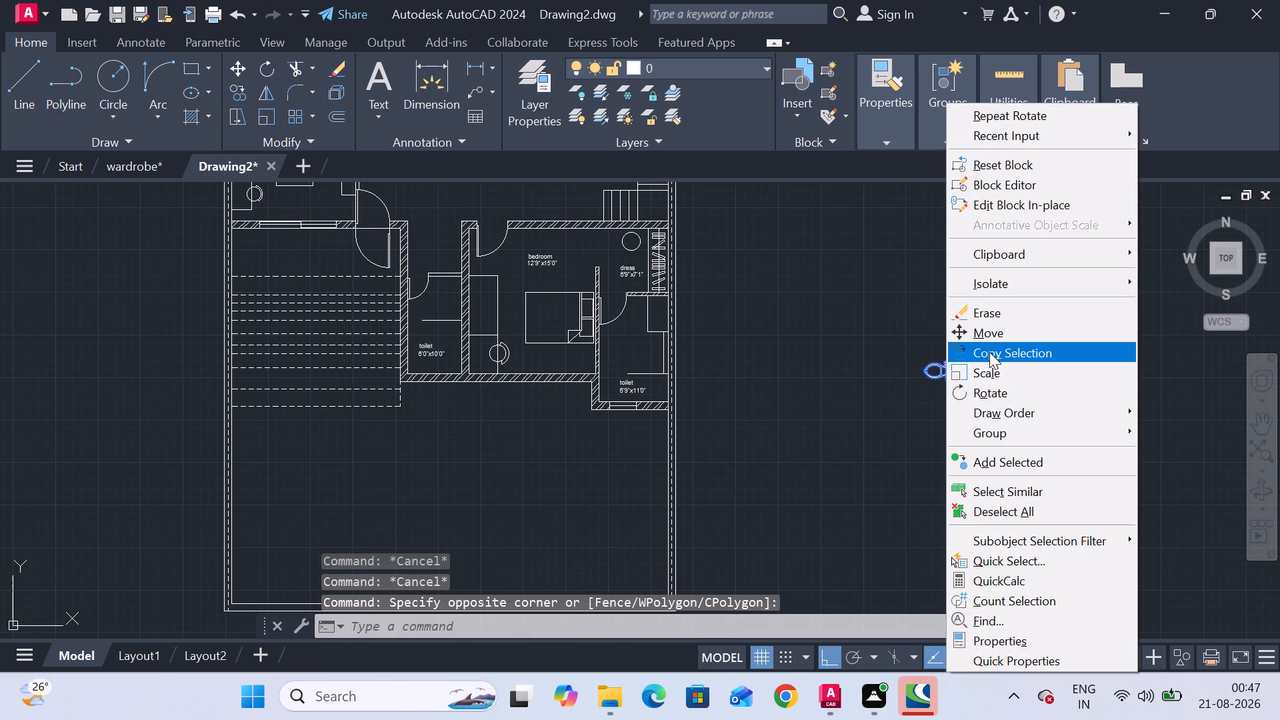
{"action": "left_click", "coordinate": [989, 352]}
{"action": "scroll", "coordinate": [967, 368], "scroll_direction": "up", "scroll_amount": 3}
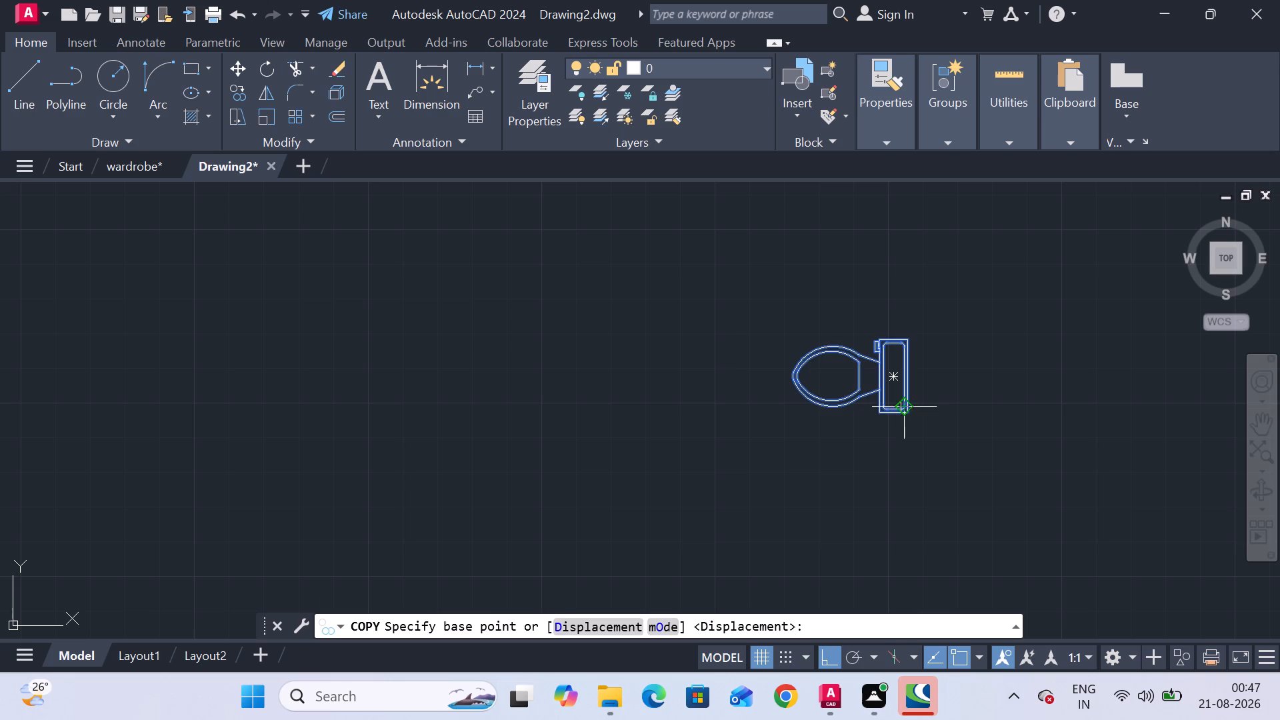
{"action": "left_click", "coordinate": [909, 407]}
{"action": "scroll", "coordinate": [508, 407], "scroll_direction": "down", "scroll_amount": 2}
{"action": "middle_click_drag", "start_coordinate": [508, 407], "coordinate": [658, 406]}
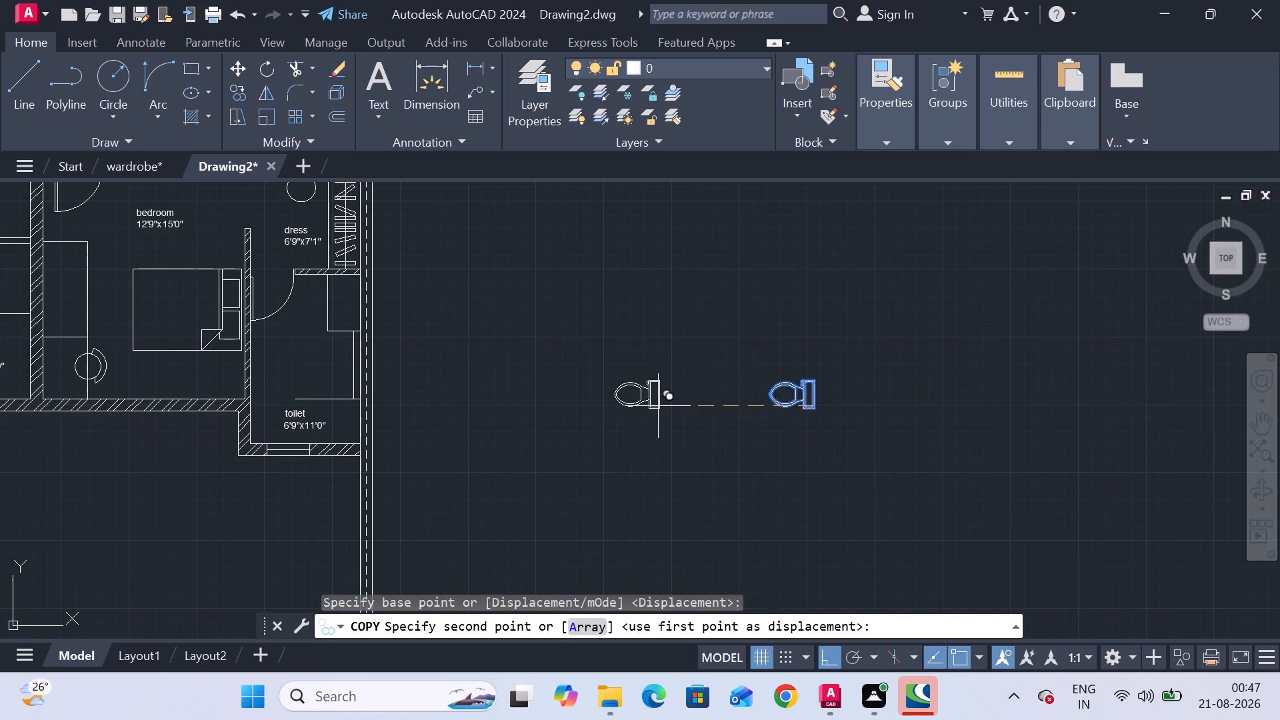
{"action": "key", "text": "F8"}
{"action": "scroll", "coordinate": [354, 357], "scroll_direction": "up", "scroll_amount": 2}
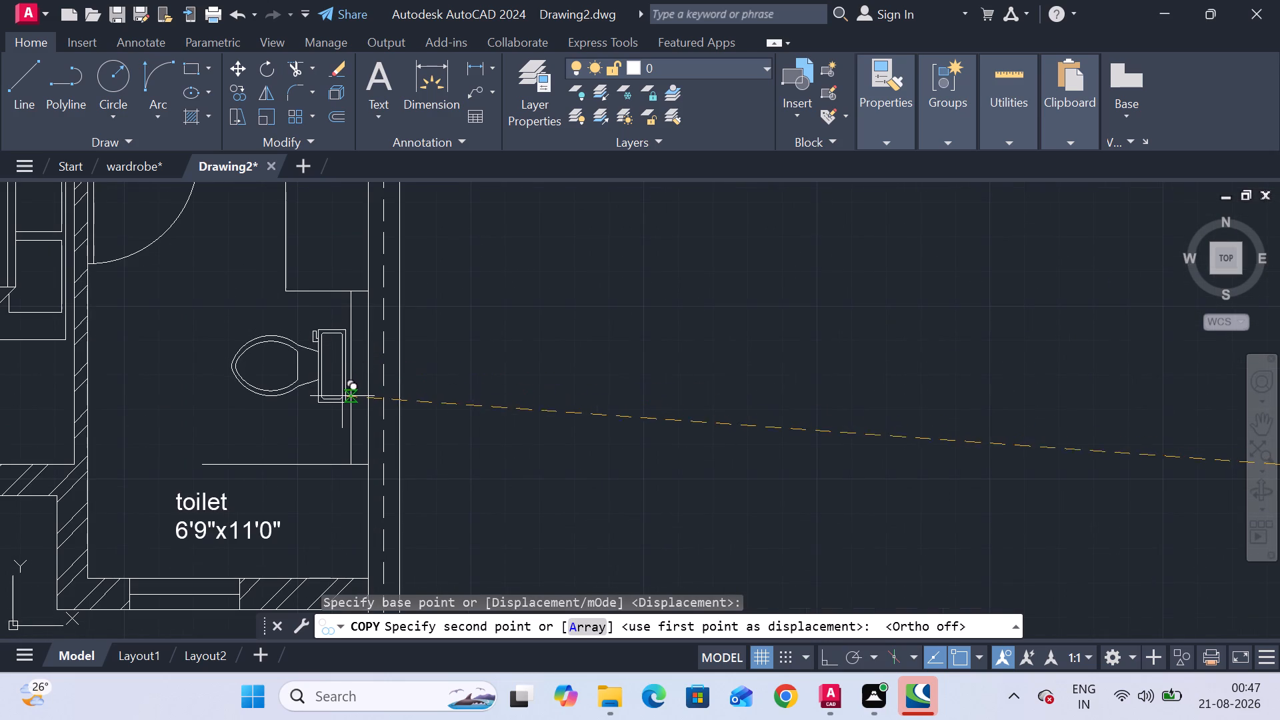
{"action": "left_click", "coordinate": [345, 404]}
Place another toilet copy against the east wall of the 6'0"x10'0" toilet in the same plan.
{"action": "scroll", "coordinate": [605, 403], "scroll_direction": "down", "scroll_amount": 3}
{"action": "middle_click_drag", "start_coordinate": [641, 407], "coordinate": [665, 411]}
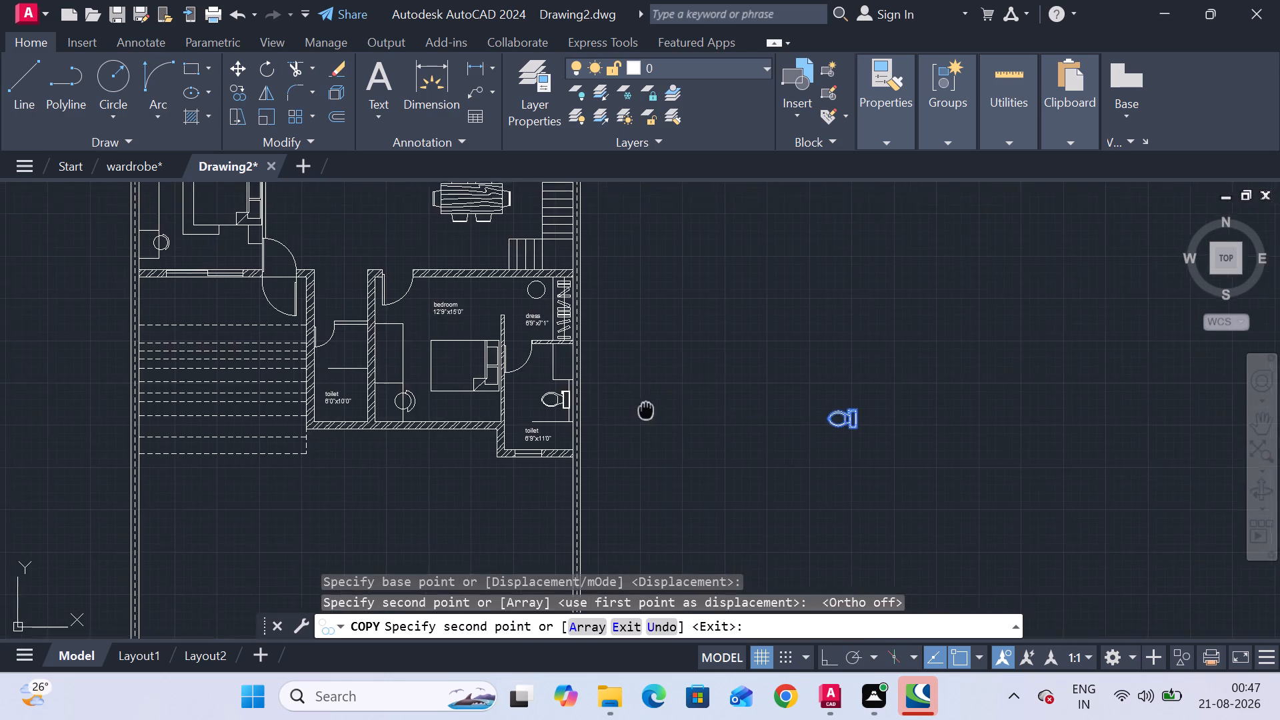
{"action": "middle_click_drag", "start_coordinate": [665, 411], "coordinate": [1010, 379]}
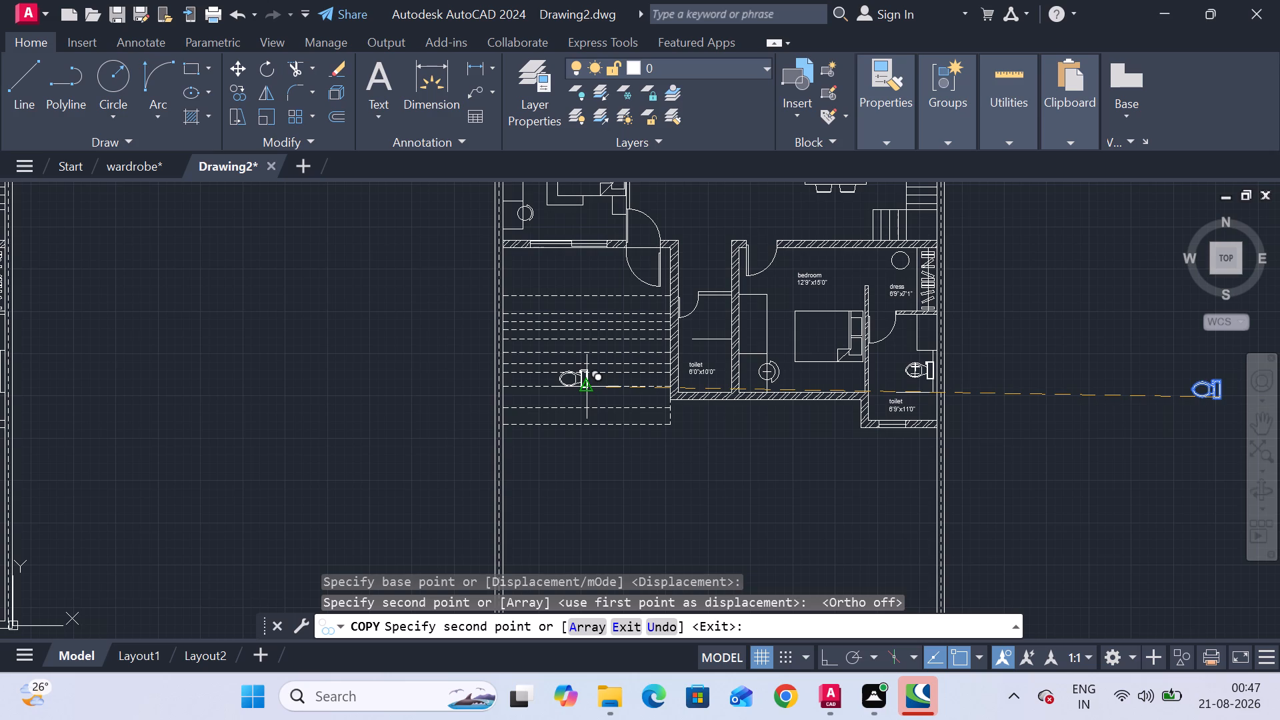
{"action": "scroll", "coordinate": [741, 338], "scroll_direction": "up", "scroll_amount": 2}
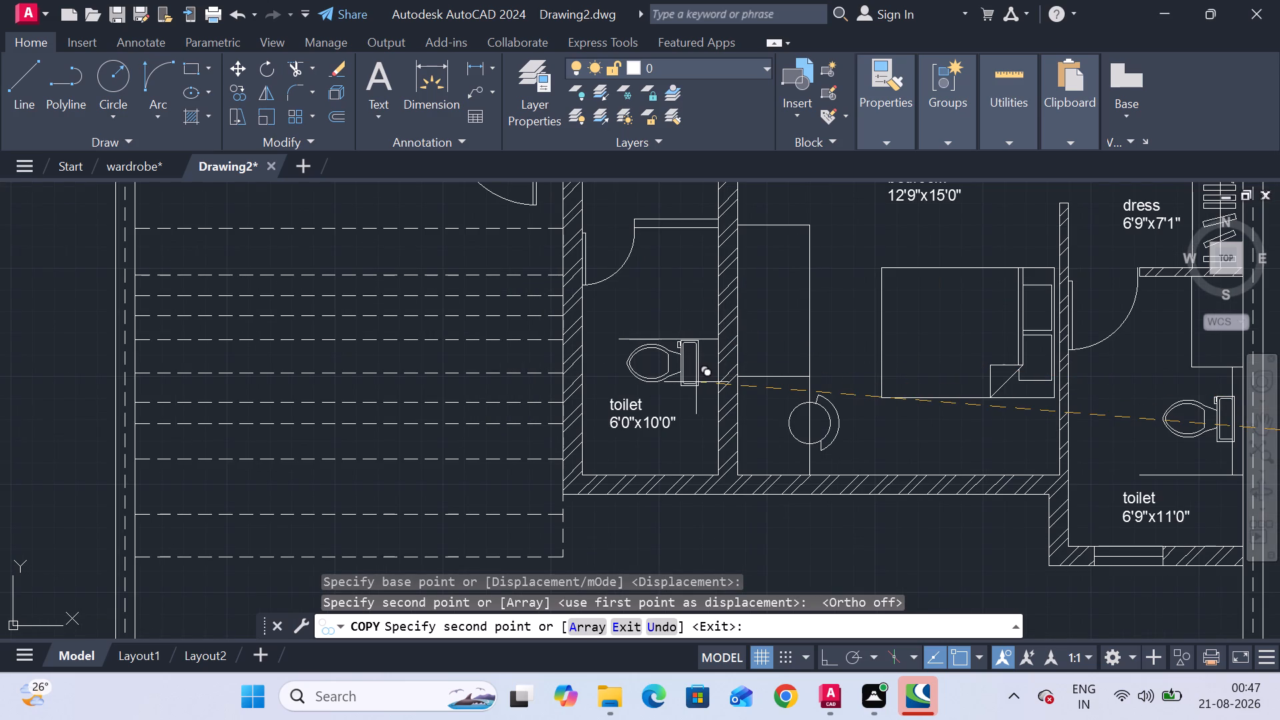
{"action": "scroll", "coordinate": [717, 302], "scroll_direction": "up", "scroll_amount": 2}
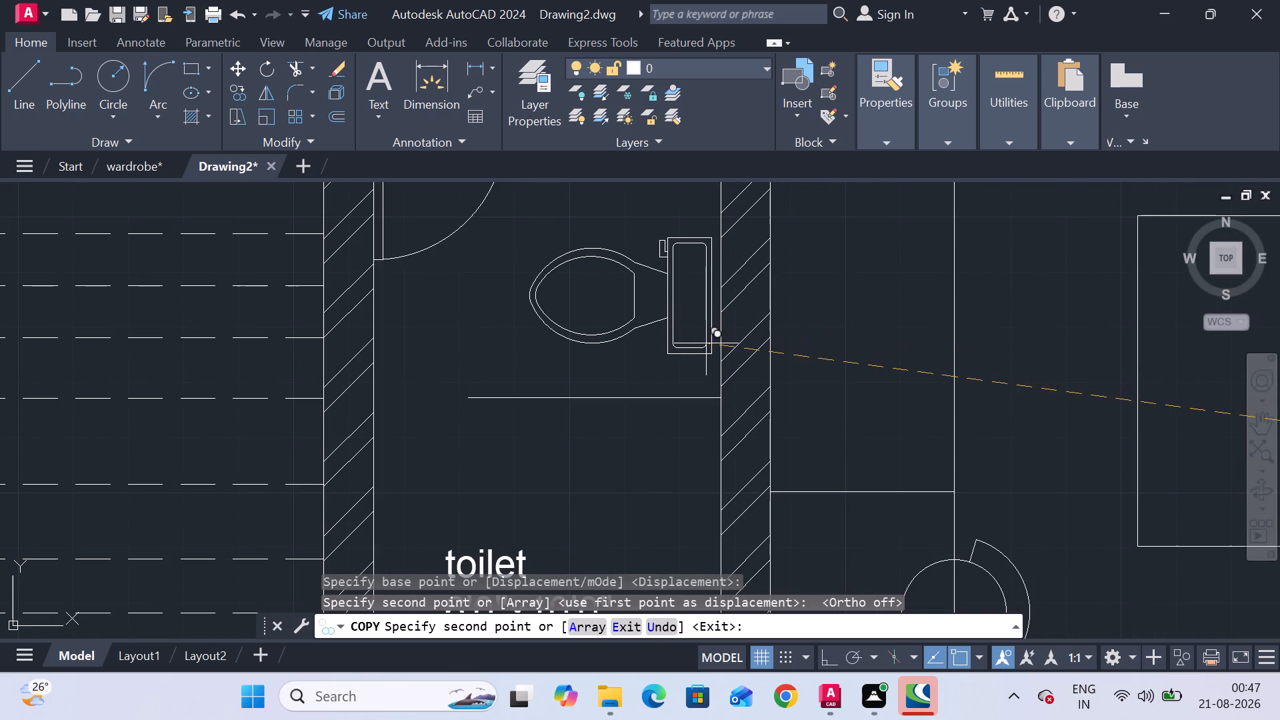
{"action": "left_click", "coordinate": [708, 345]}
Place another toilet copy by the east wall of the 6'9"x11'0" toilet in the car-parking plan.
{"action": "scroll", "coordinate": [604, 387], "scroll_direction": "down", "scroll_amount": 4}
{"action": "middle_click_drag", "start_coordinate": [600, 388], "coordinate": [727, 372]}
{"action": "scroll", "coordinate": [347, 368], "scroll_direction": "down", "scroll_amount": 2}
{"action": "middle_click_drag", "start_coordinate": [343, 368], "coordinate": [578, 367]}
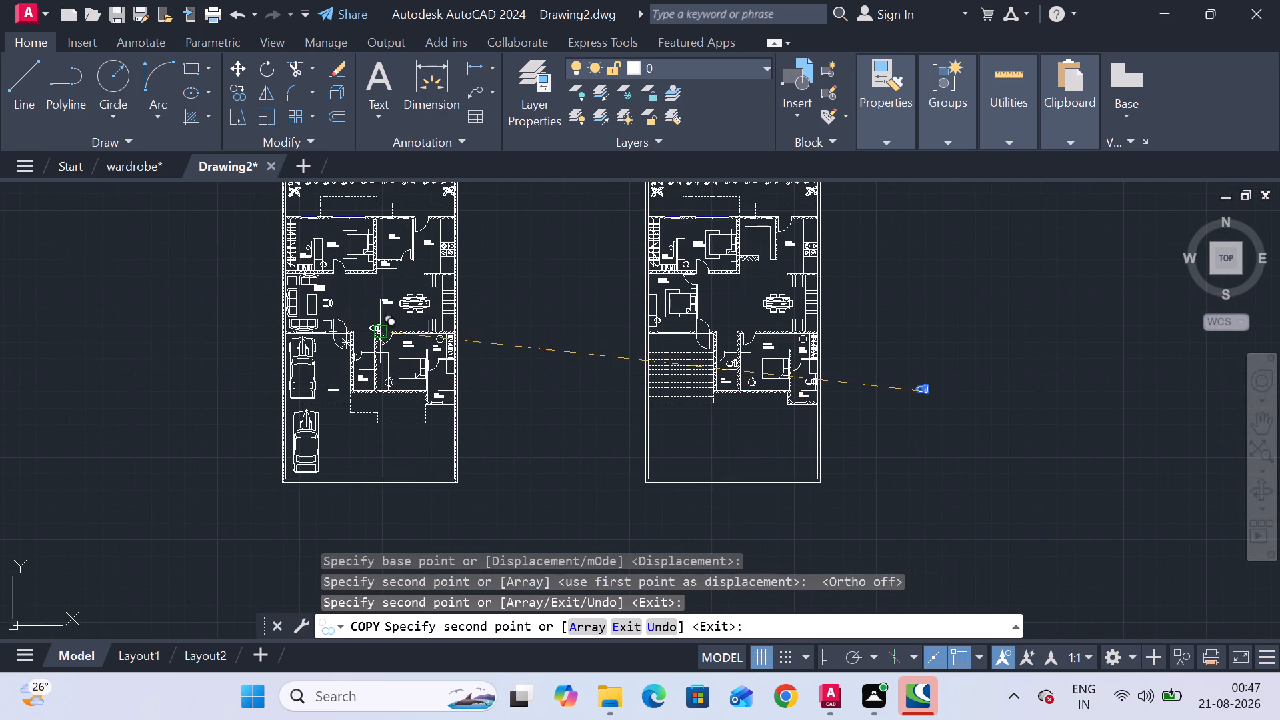
{"action": "scroll", "coordinate": [388, 335], "scroll_direction": "up", "scroll_amount": 2}
{"action": "scroll", "coordinate": [537, 453], "scroll_direction": "up", "scroll_amount": 2}
{"action": "middle_click_drag", "start_coordinate": [537, 453], "coordinate": [512, 405]}
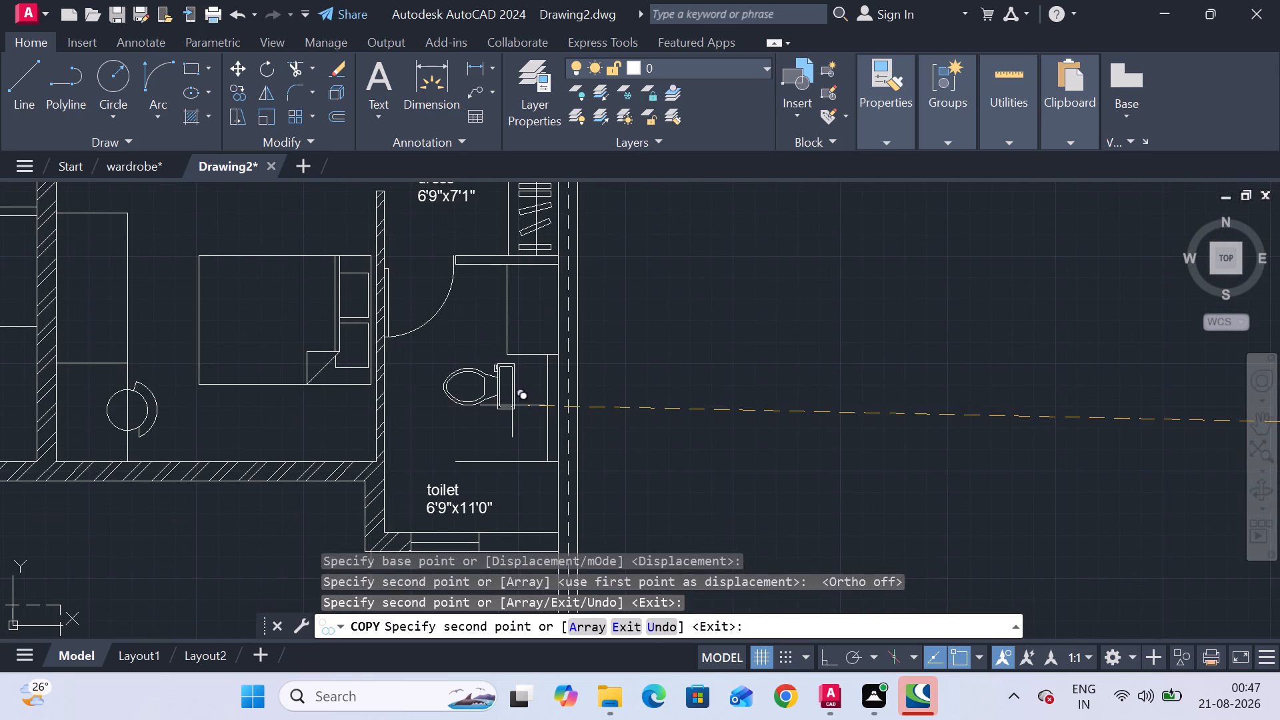
{"action": "left_click", "coordinate": [545, 426]}
Place the last toilet copy by the east wall of the car-parking plan's 6'0"x10'0" toilet and end the Copy command.
{"action": "scroll", "coordinate": [429, 425], "scroll_direction": "down", "scroll_amount": 2}
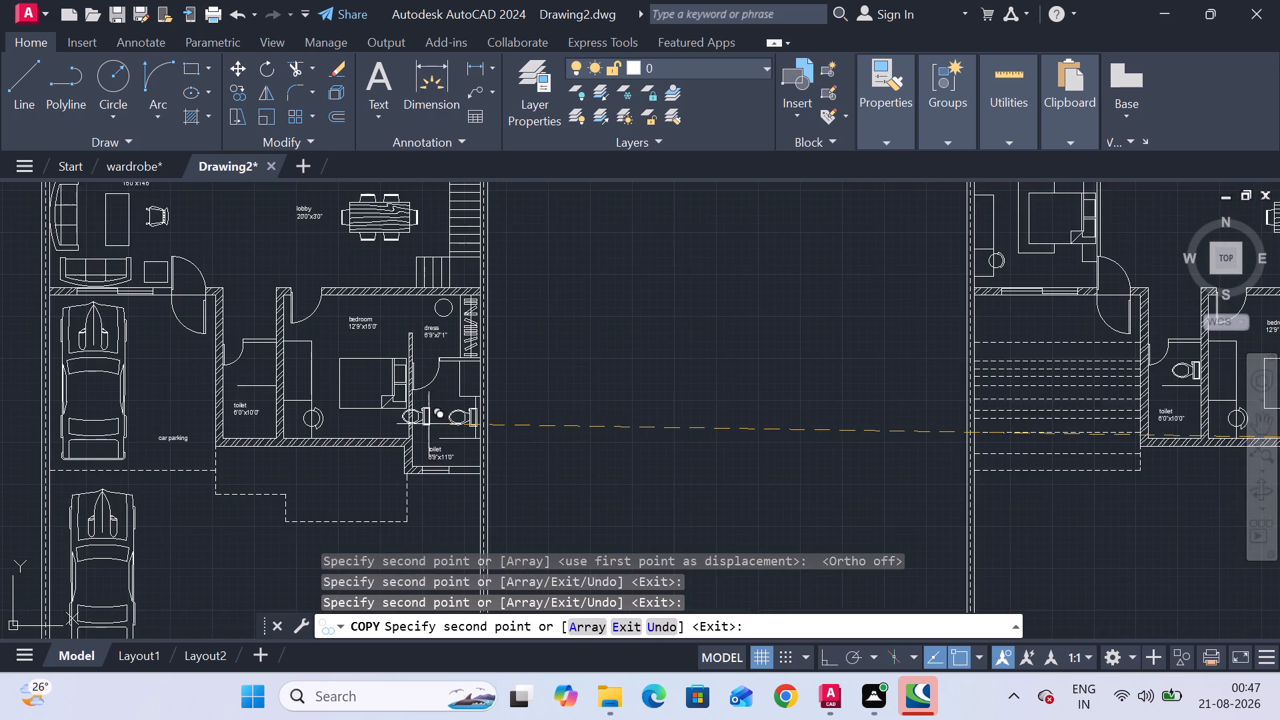
{"action": "middle_click_drag", "start_coordinate": [429, 424], "coordinate": [475, 469]}
{"action": "scroll", "coordinate": [330, 456], "scroll_direction": "up", "scroll_amount": 3}
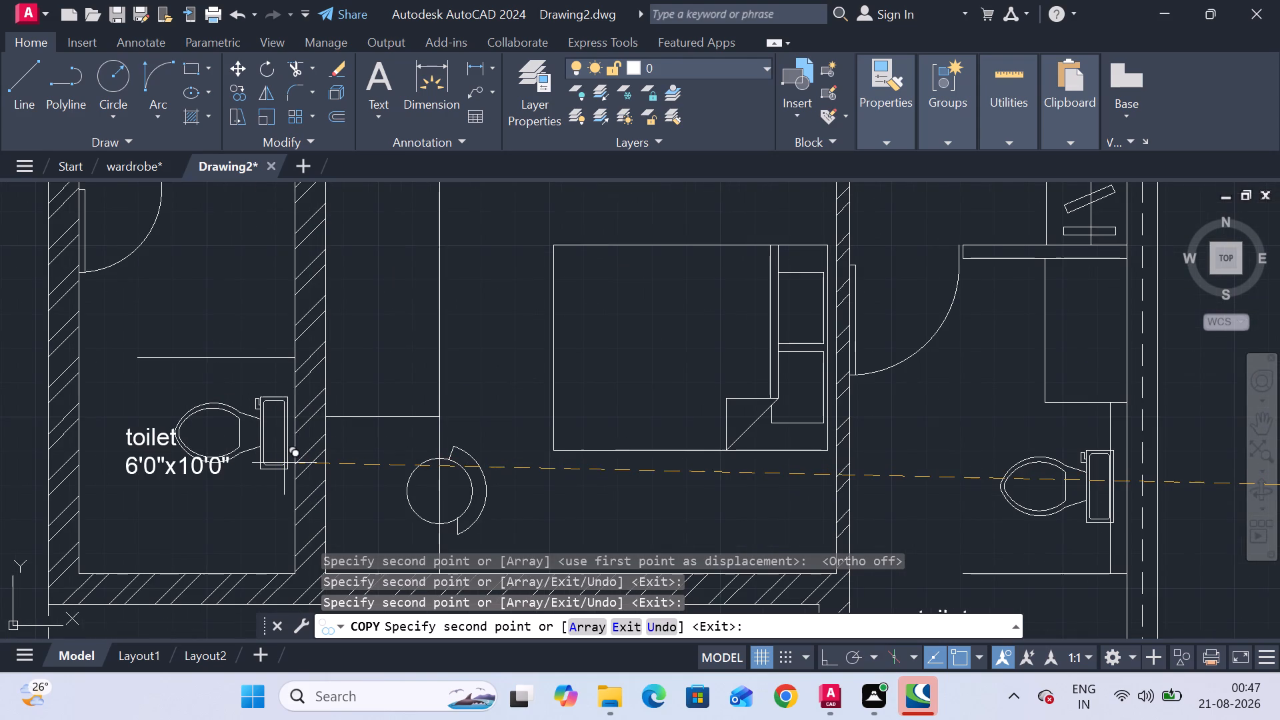
{"action": "scroll", "coordinate": [267, 351], "scroll_direction": "down", "scroll_amount": 1}
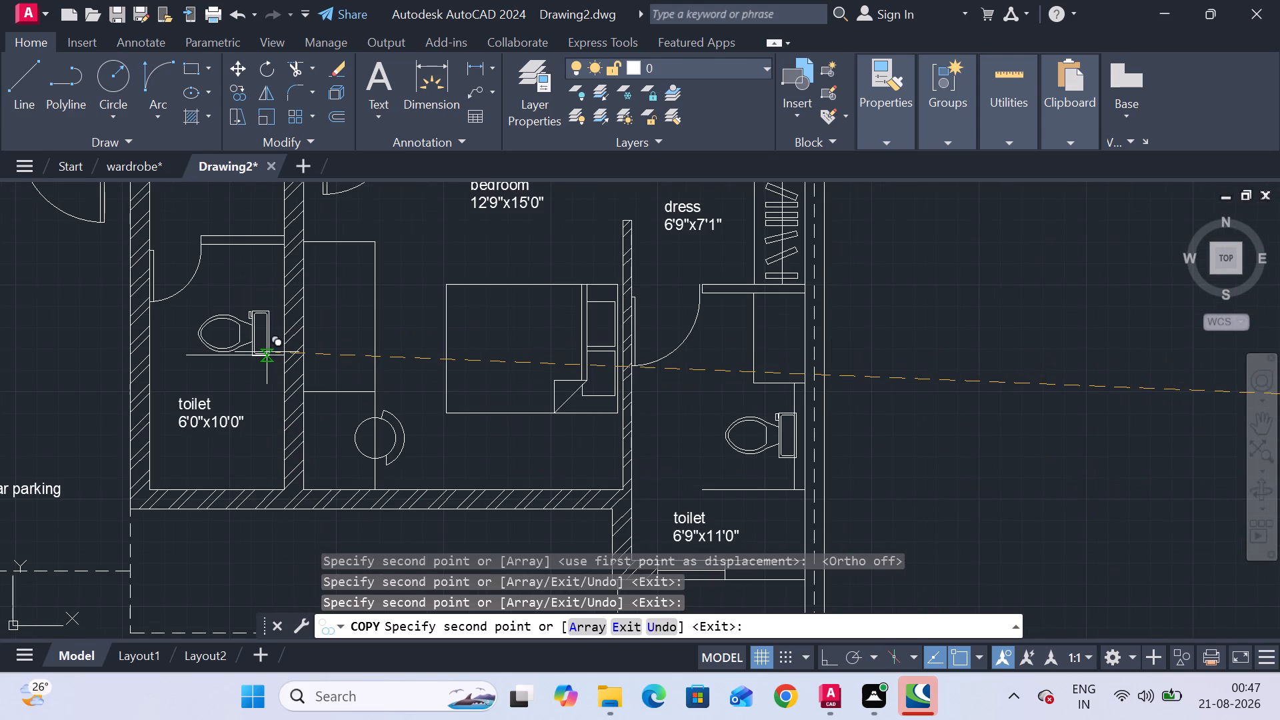
{"action": "scroll", "coordinate": [262, 396], "scroll_direction": "up", "scroll_amount": 2}
{"action": "scroll", "coordinate": [262, 396], "scroll_direction": "down", "scroll_amount": 2}
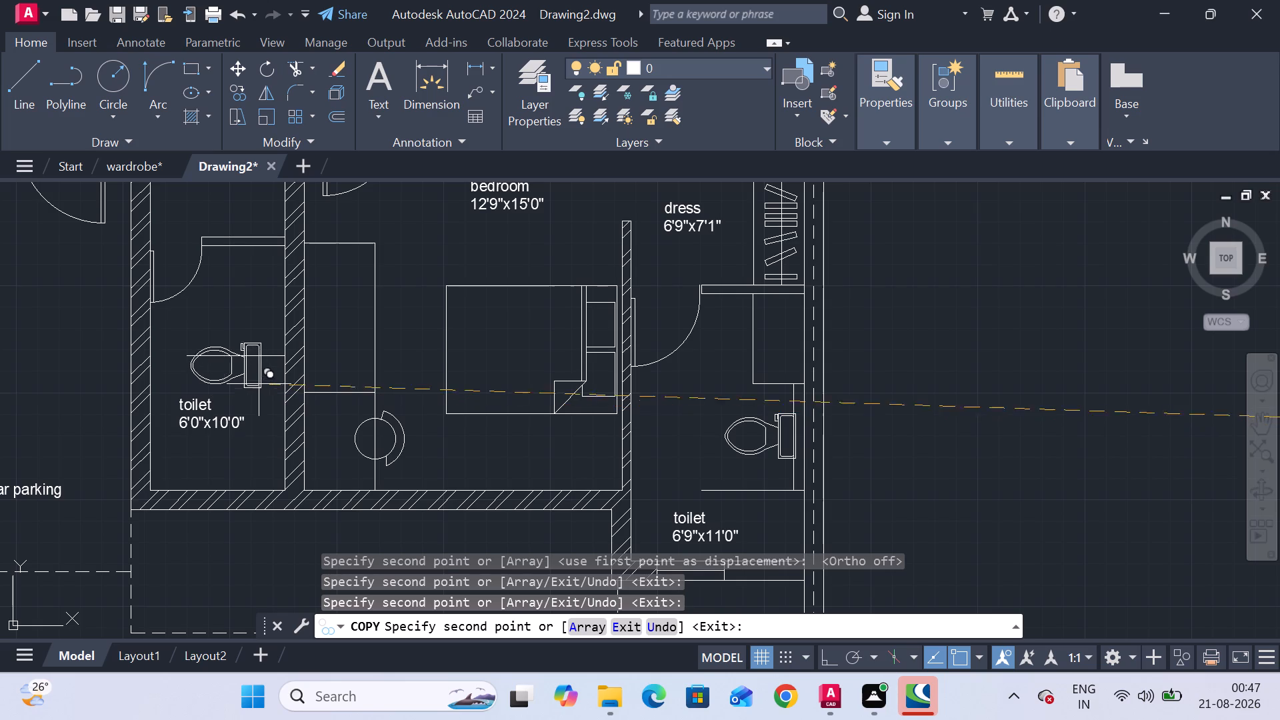
{"action": "scroll", "coordinate": [255, 321], "scroll_direction": "up", "scroll_amount": 1}
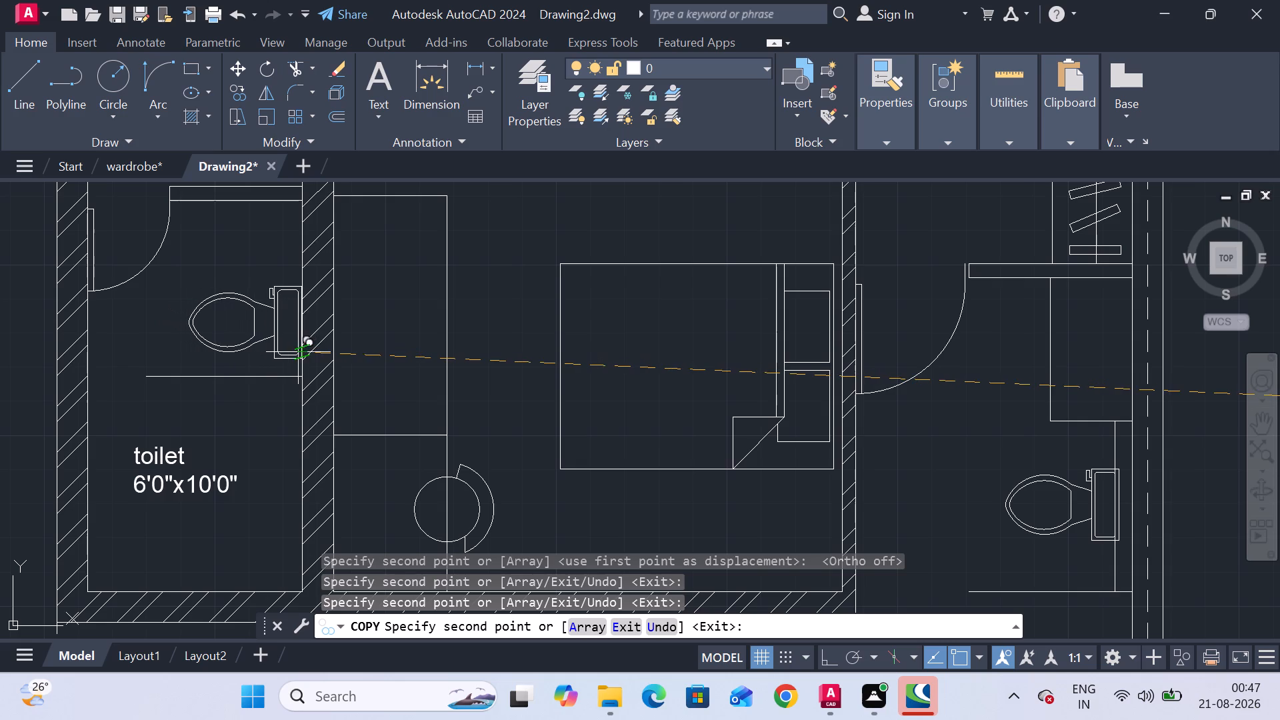
{"action": "left_click", "coordinate": [295, 350]}
{"action": "key", "text": "Escape"}
{"action": "key", "text": "Escape"}
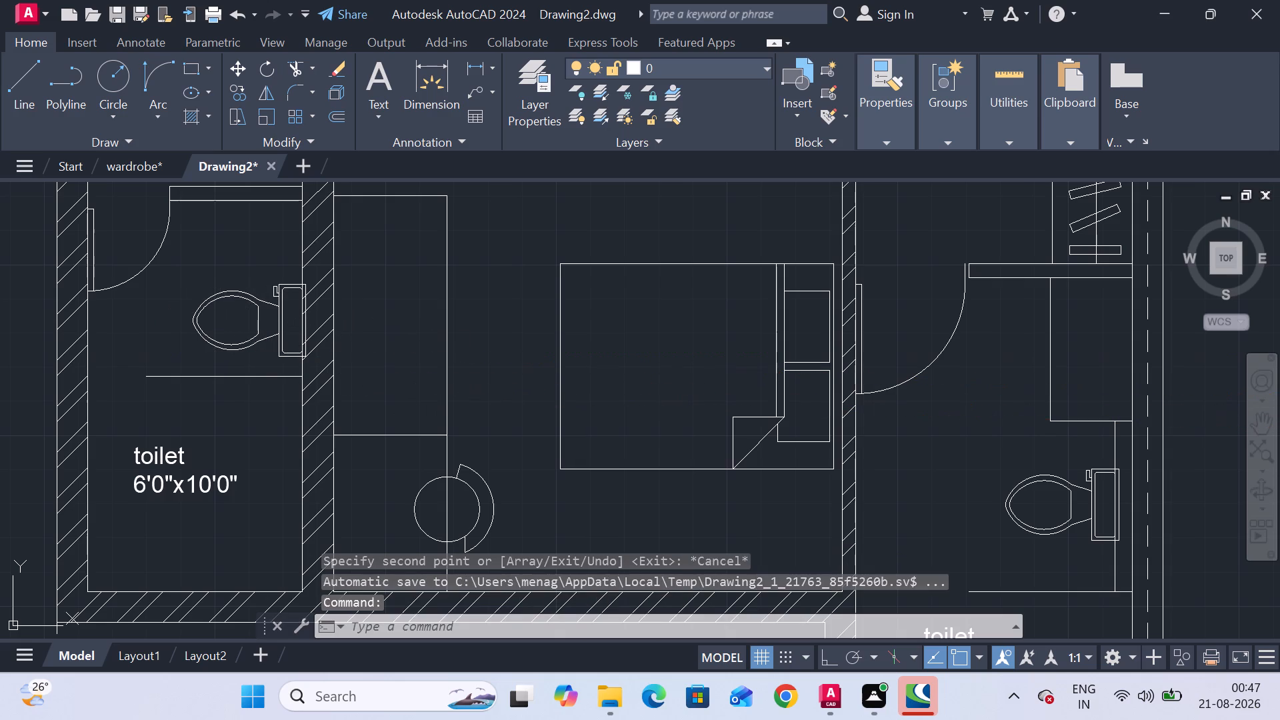
{"action": "key", "text": "Escape"}
{"action": "key", "text": "Escape"}
{"action": "key", "text": "Escape"}
Delete the spare toilet block in the empty area east of the floor plans.
{"action": "scroll", "coordinate": [463, 397], "scroll_direction": "down", "scroll_amount": 3}
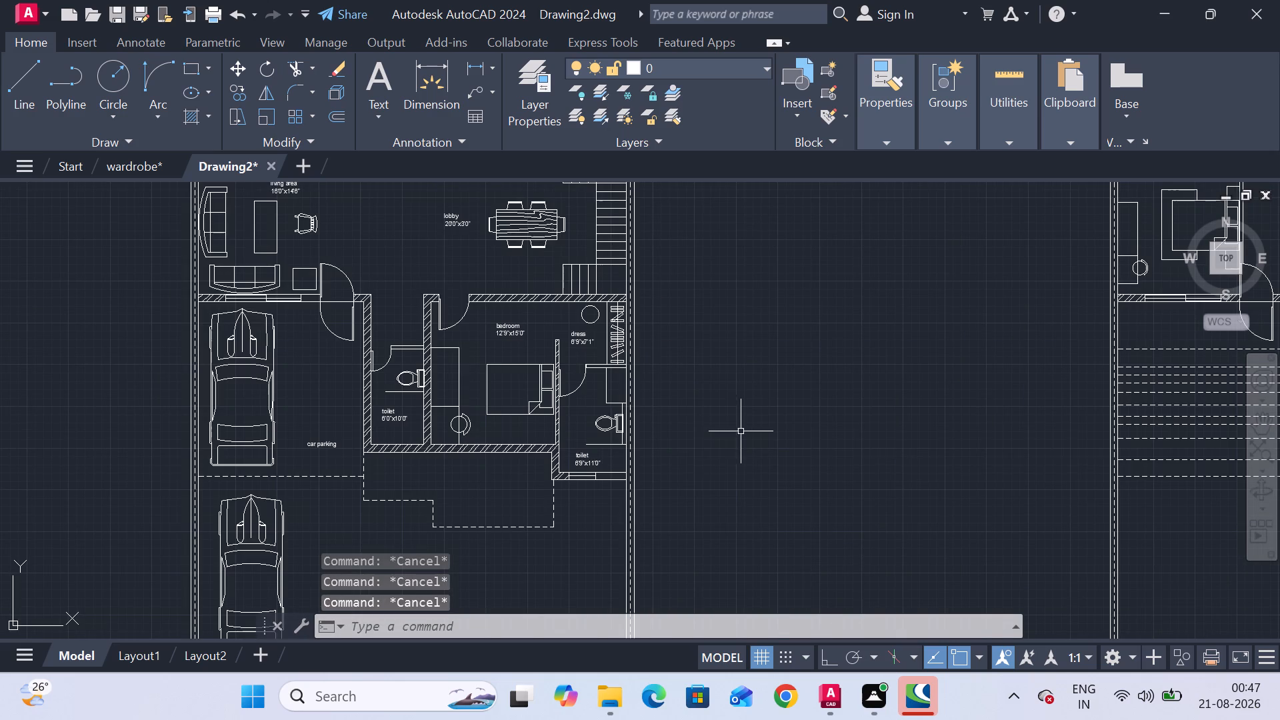
{"action": "scroll", "coordinate": [725, 423], "scroll_direction": "down", "scroll_amount": 2}
{"action": "middle_click_drag", "start_coordinate": [737, 421], "coordinate": [512, 421]}
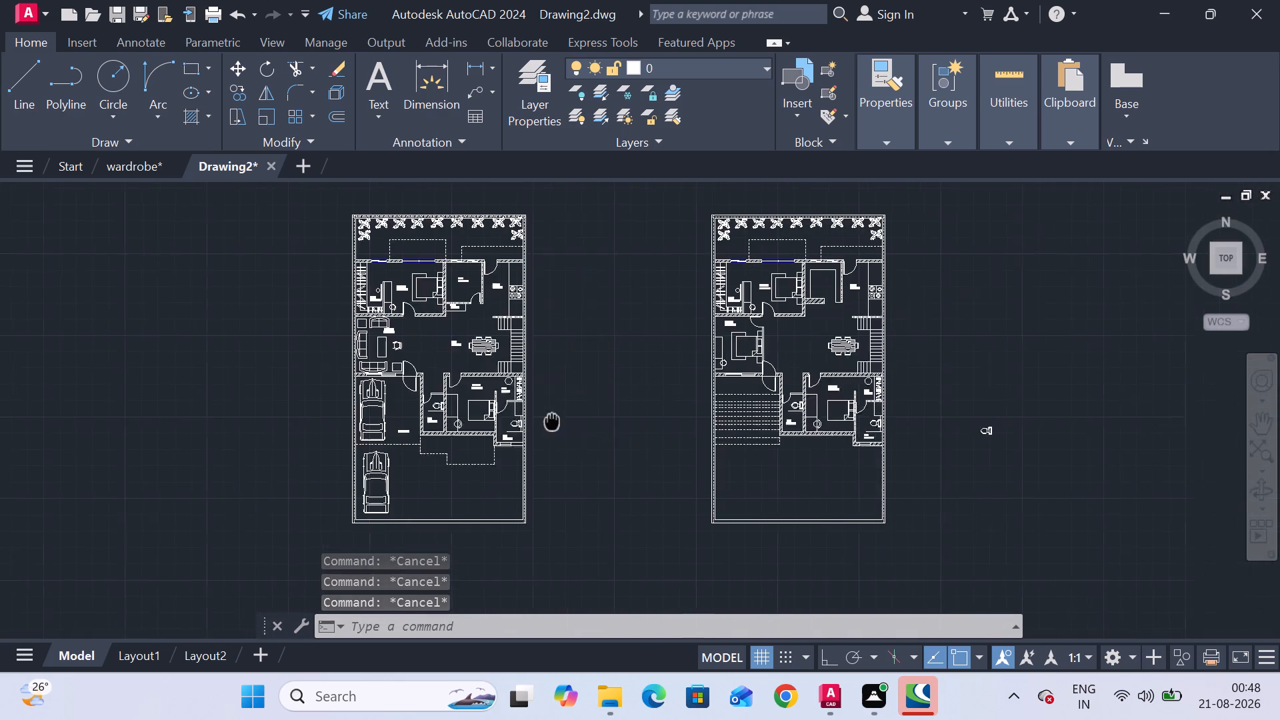
{"action": "middle_click_drag", "start_coordinate": [512, 421], "coordinate": [505, 424]}
{"action": "scroll", "coordinate": [496, 366], "scroll_direction": "up", "scroll_amount": 1}
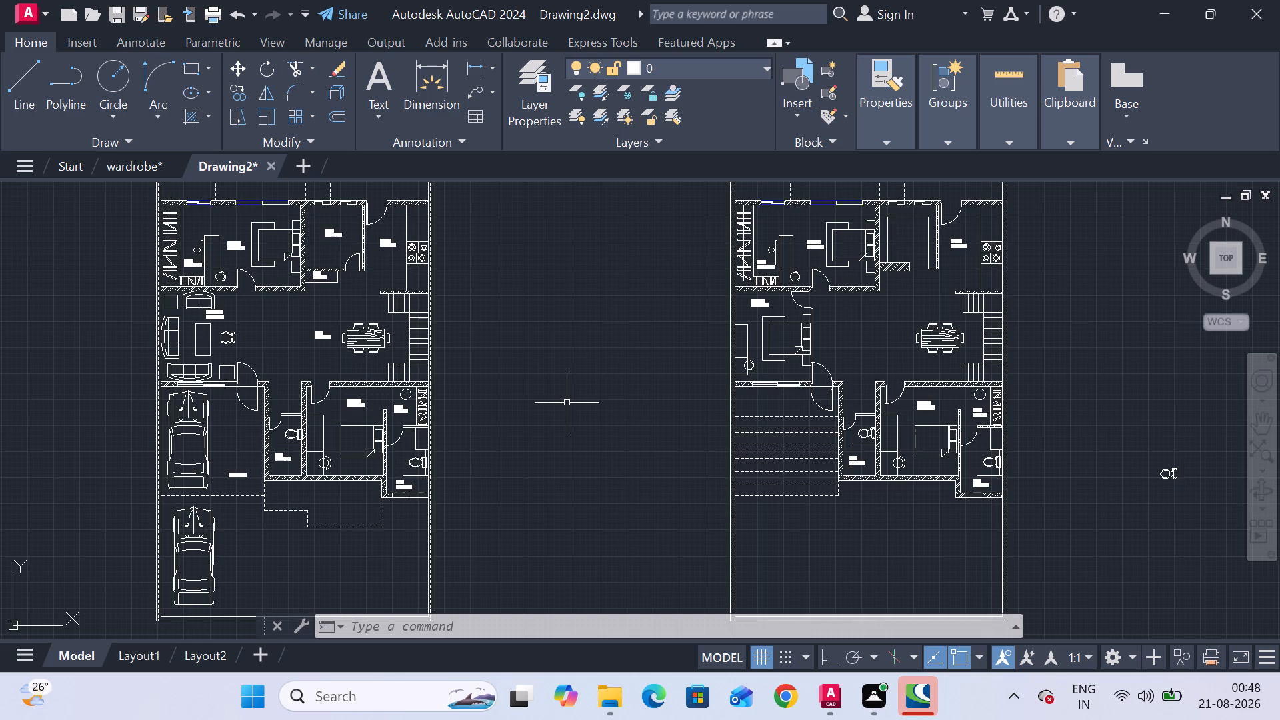
{"action": "scroll", "coordinate": [533, 380], "scroll_direction": "down", "scroll_amount": 1}
{"action": "middle_click_drag", "start_coordinate": [533, 380], "coordinate": [488, 345]}
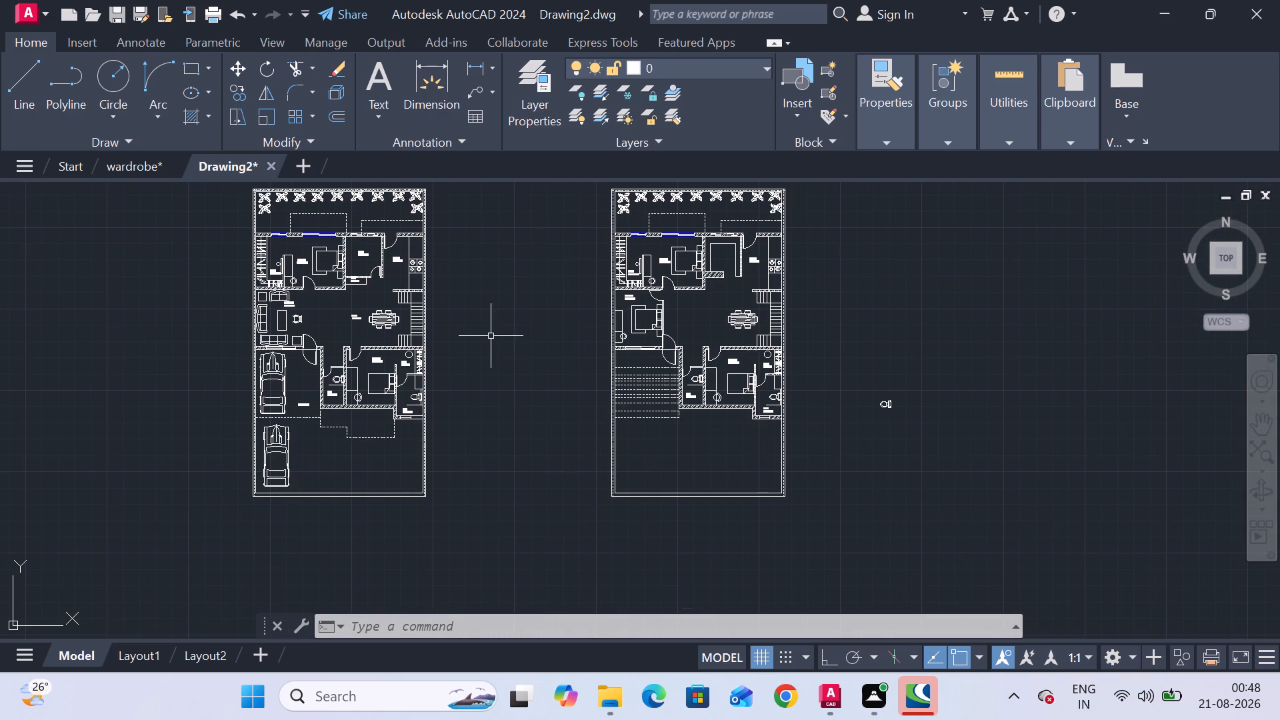
{"action": "left_click", "coordinate": [946, 479]}
{"action": "left_click", "coordinate": [877, 364]}
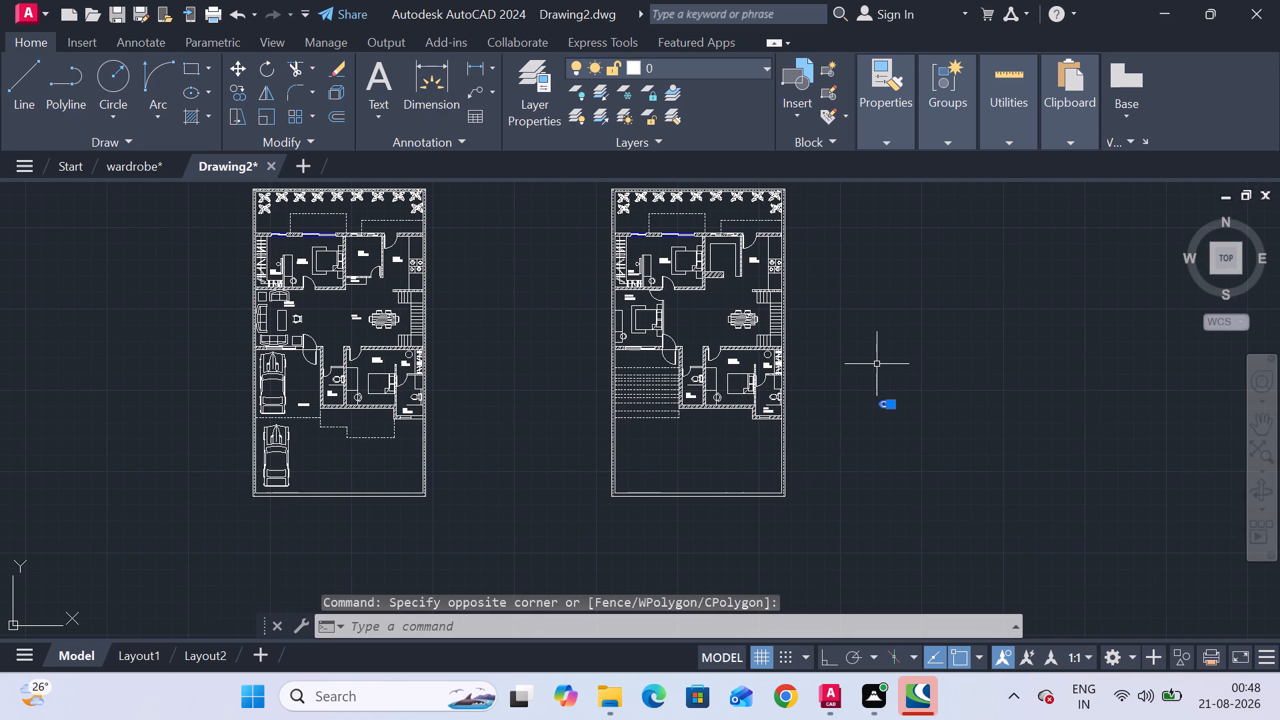
{"action": "key", "text": "Delete"}
{"action": "key", "text": "Delete"}
{"action": "key", "text": "Delete"}
{"action": "key", "text": "Delete"}
{"action": "key", "text": "Delete"}
{"action": "key", "text": "Delete"}
{"action": "key", "text": "Delete"}
{"action": "key", "text": "Delete"}
{"action": "key", "text": "Delete"}
{"action": "key", "text": "Delete"}
{"action": "key", "text": "Delete"}
{"action": "key", "text": "Delete"}
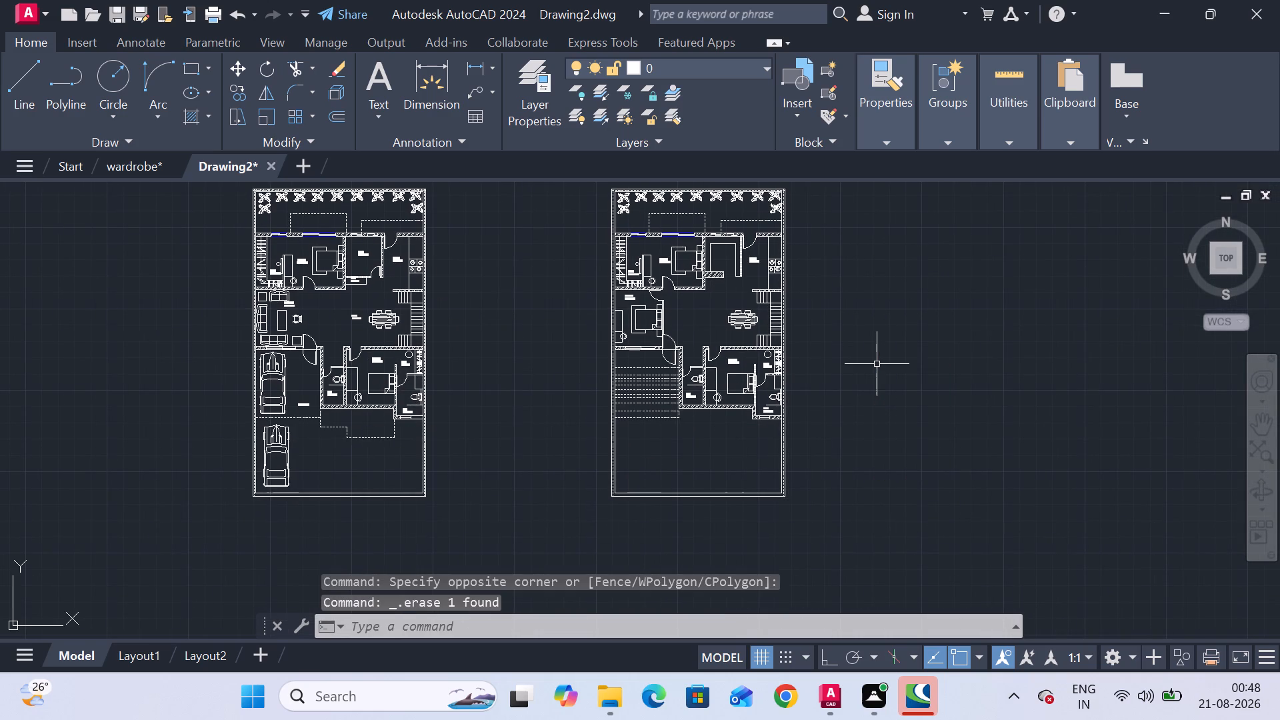
{"action": "key", "text": "Delete"}
{"action": "key", "text": "Delete"}
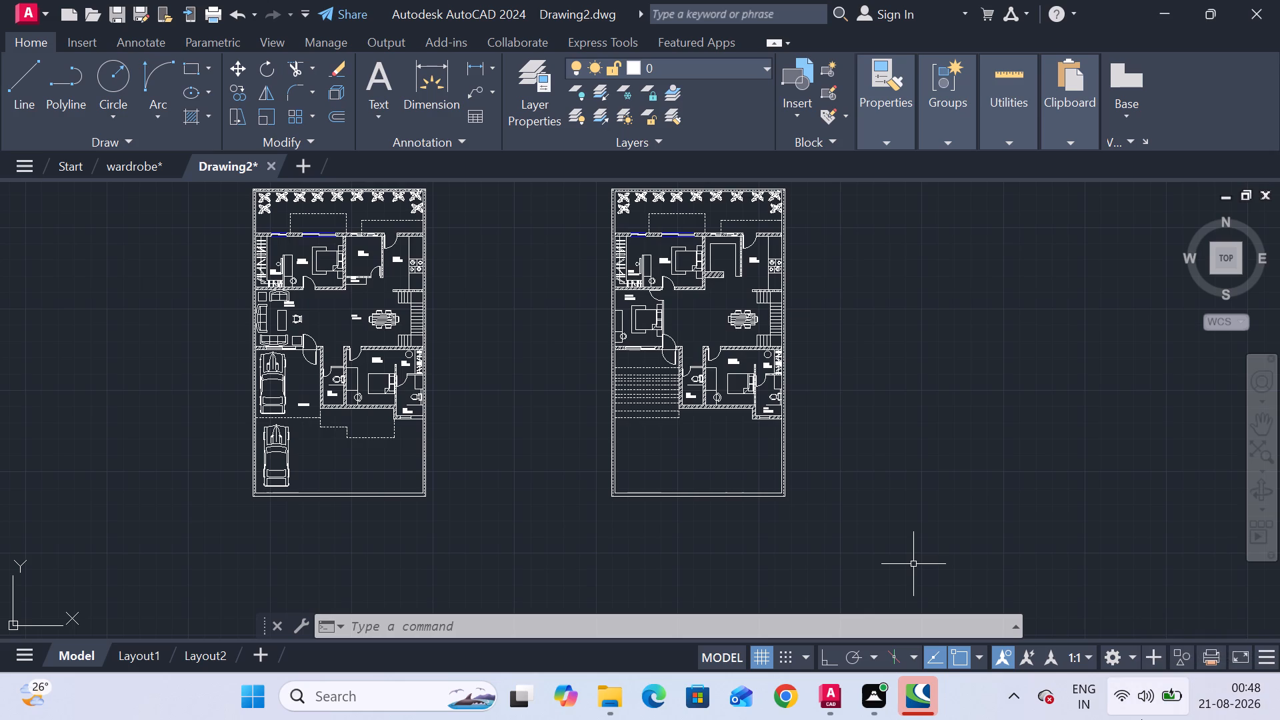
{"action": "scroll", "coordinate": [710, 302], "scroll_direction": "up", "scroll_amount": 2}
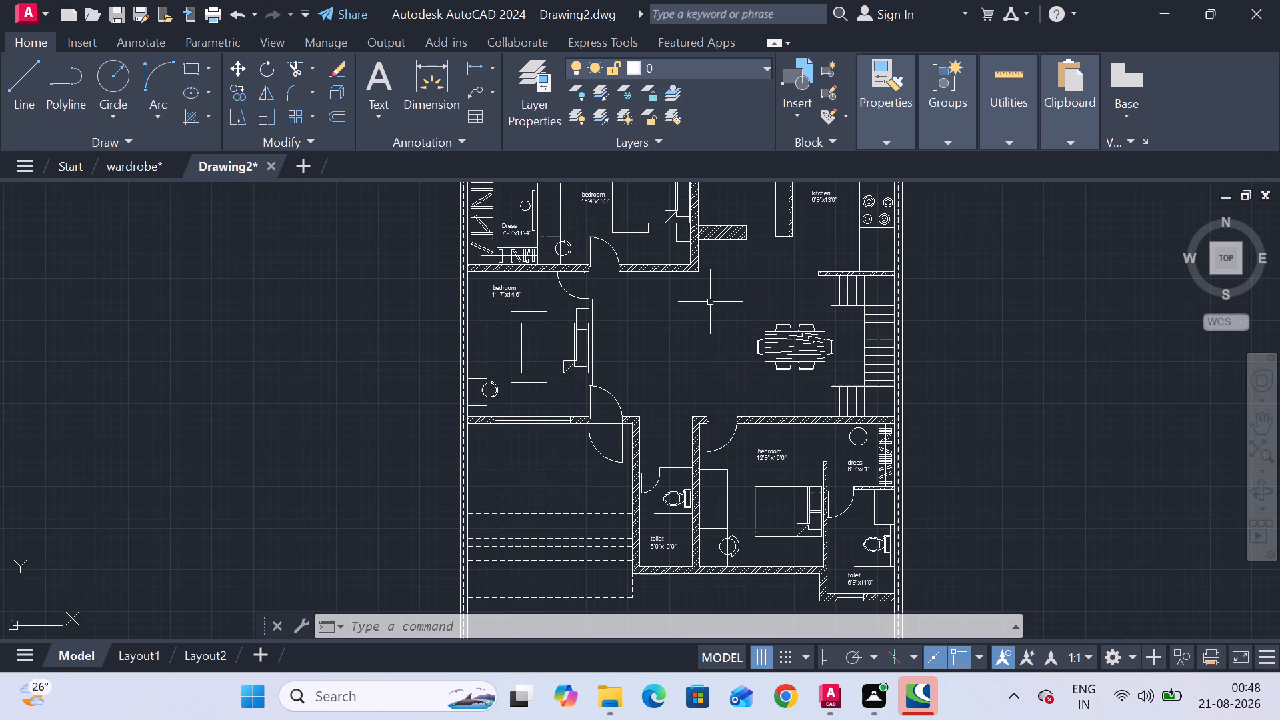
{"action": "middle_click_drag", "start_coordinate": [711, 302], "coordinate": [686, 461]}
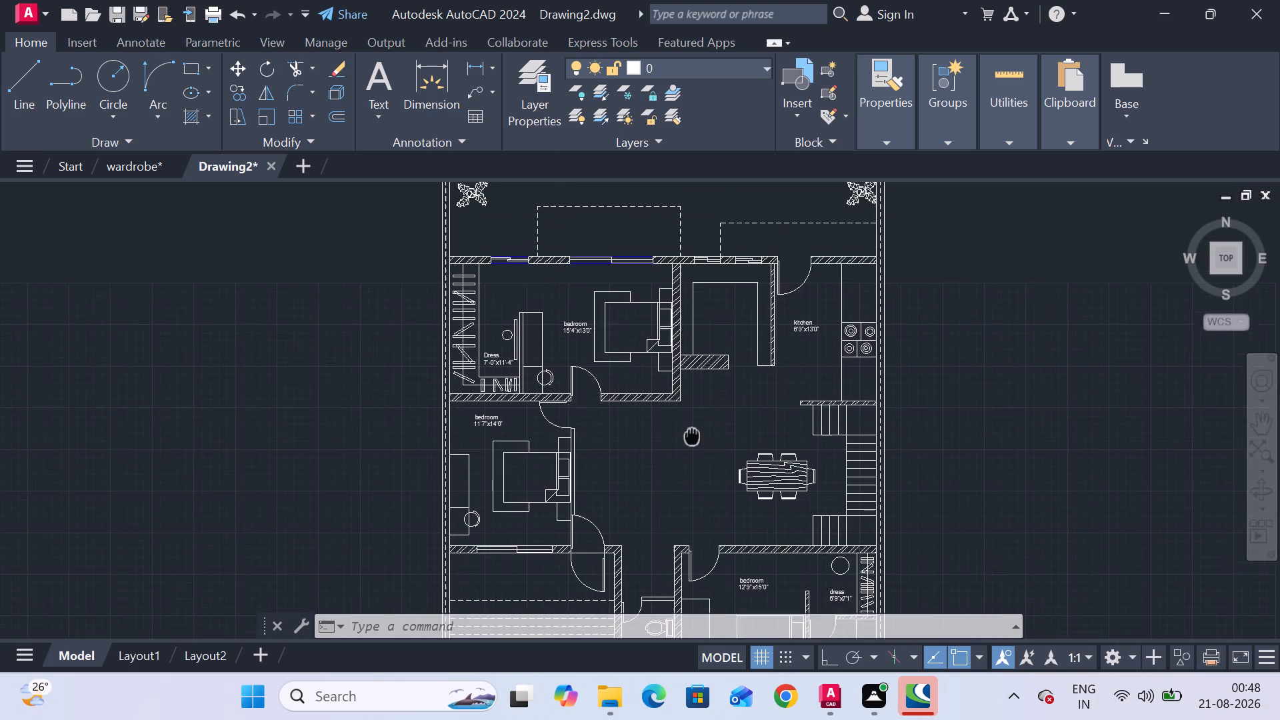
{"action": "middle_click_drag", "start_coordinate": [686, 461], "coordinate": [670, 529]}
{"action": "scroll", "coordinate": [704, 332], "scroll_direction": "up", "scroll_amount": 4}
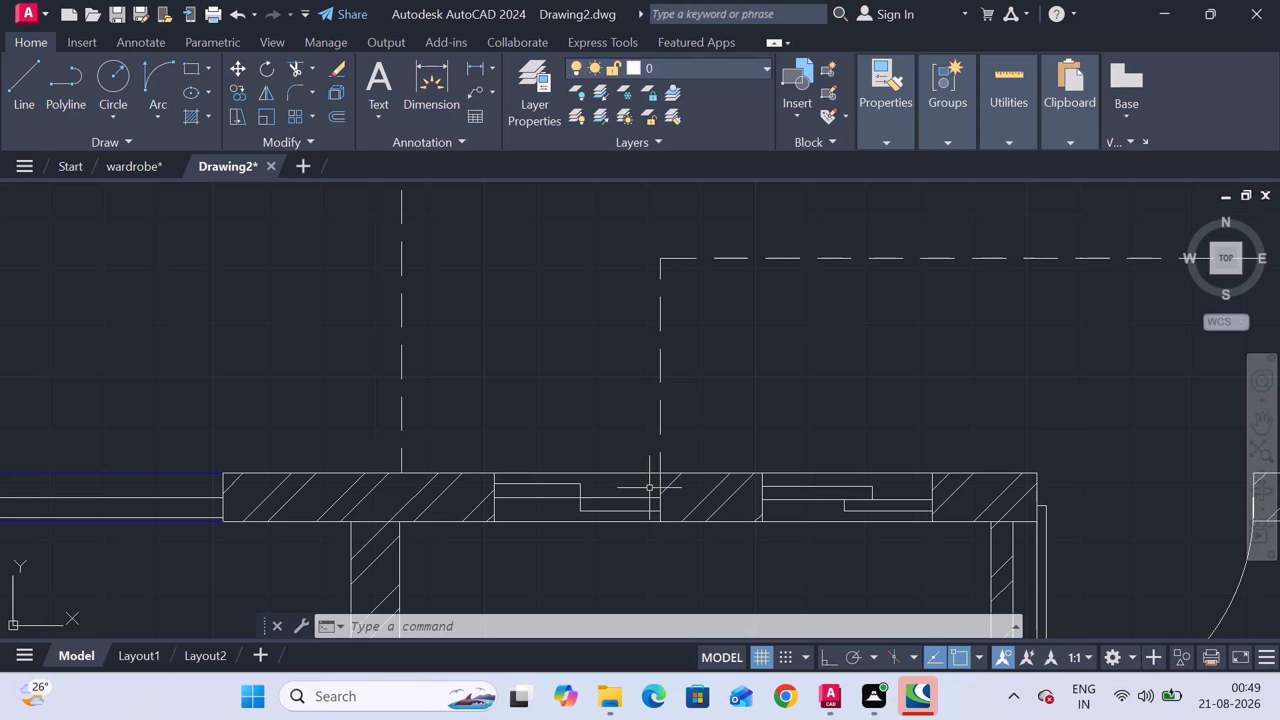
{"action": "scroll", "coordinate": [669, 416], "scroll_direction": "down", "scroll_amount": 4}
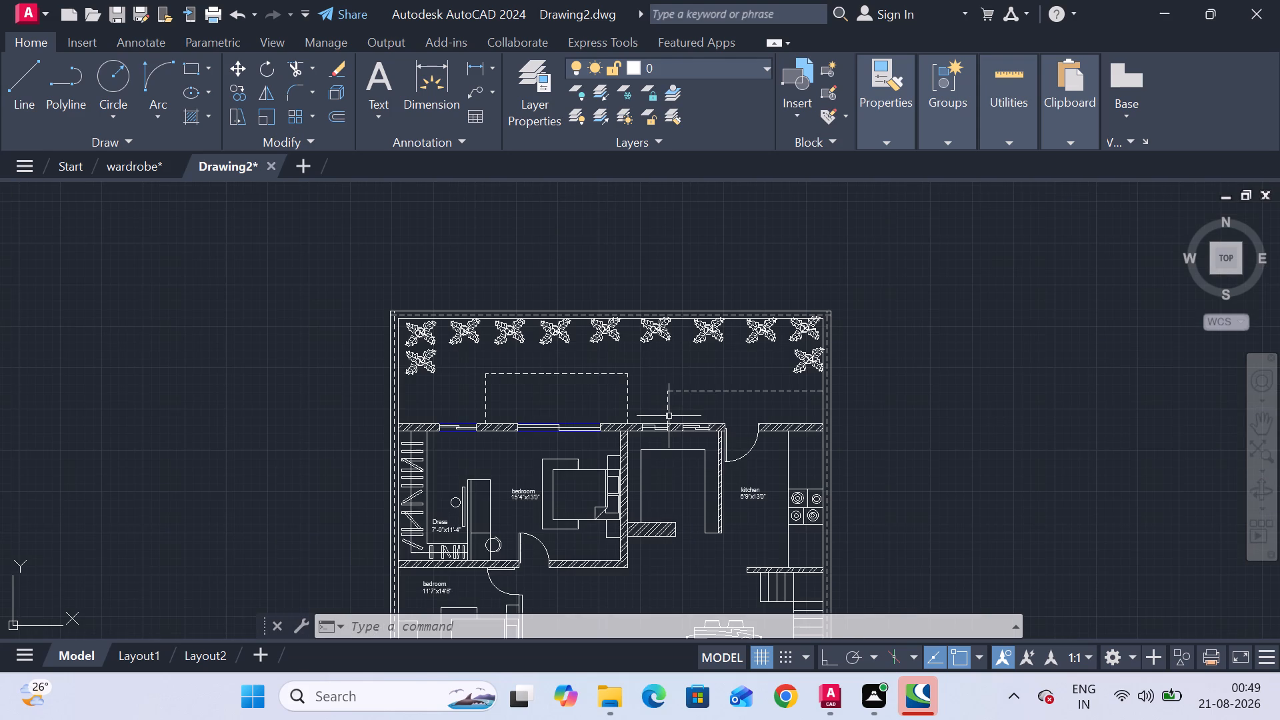
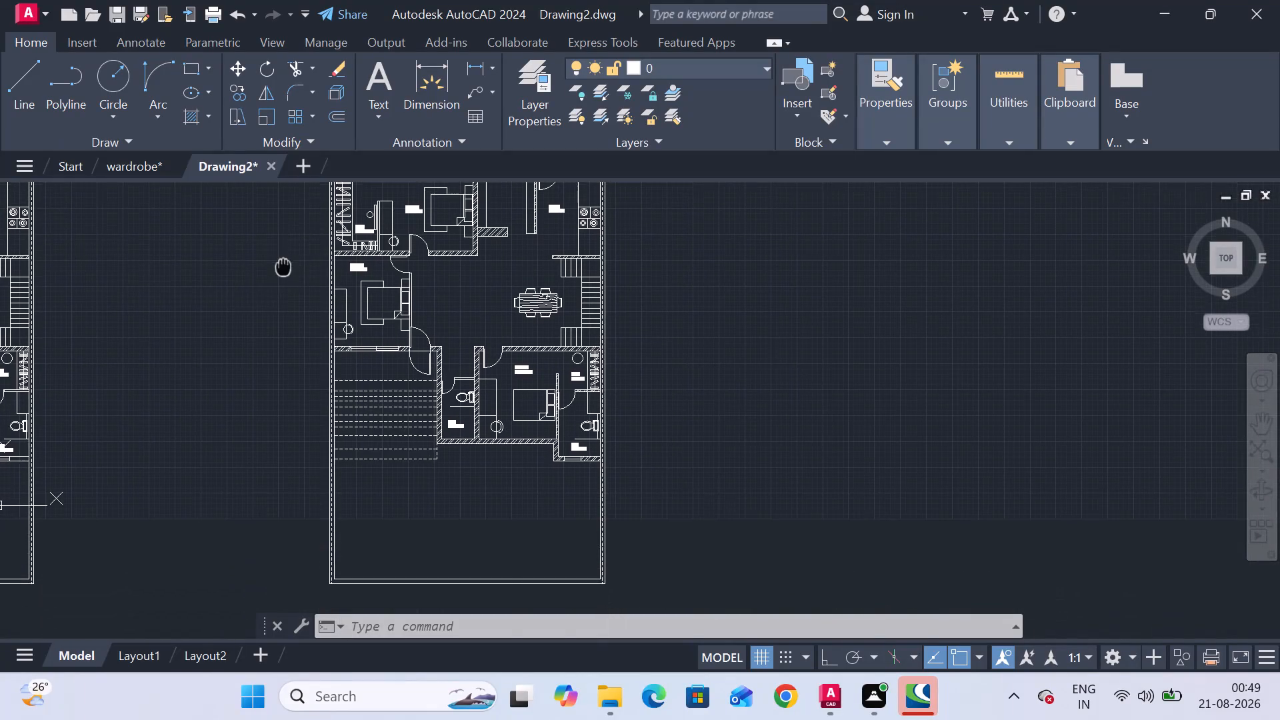
Look over the furnished rooms and toilets in both floor plans.
{"action": "scroll", "coordinate": [377, 447], "scroll_direction": "up", "scroll_amount": 4}
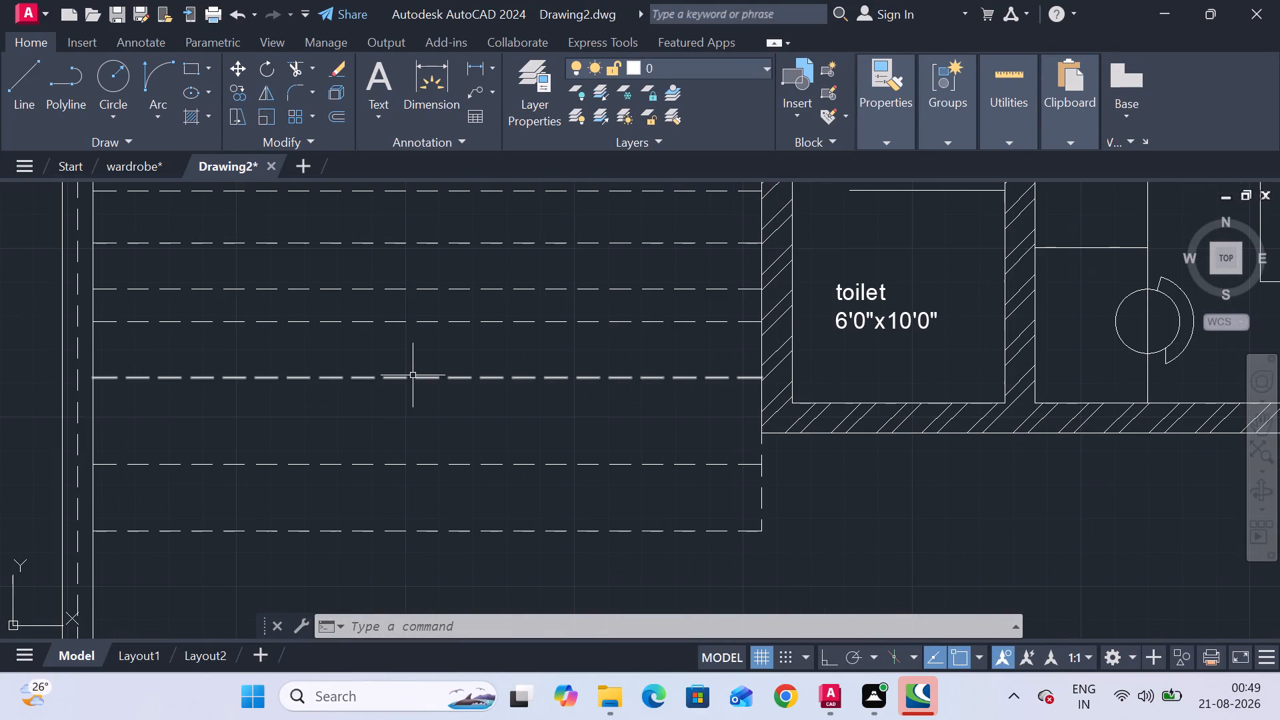
{"action": "scroll", "coordinate": [373, 398], "scroll_direction": "down", "scroll_amount": 4}
{"action": "scroll", "coordinate": [469, 349], "scroll_direction": "up", "scroll_amount": 4}
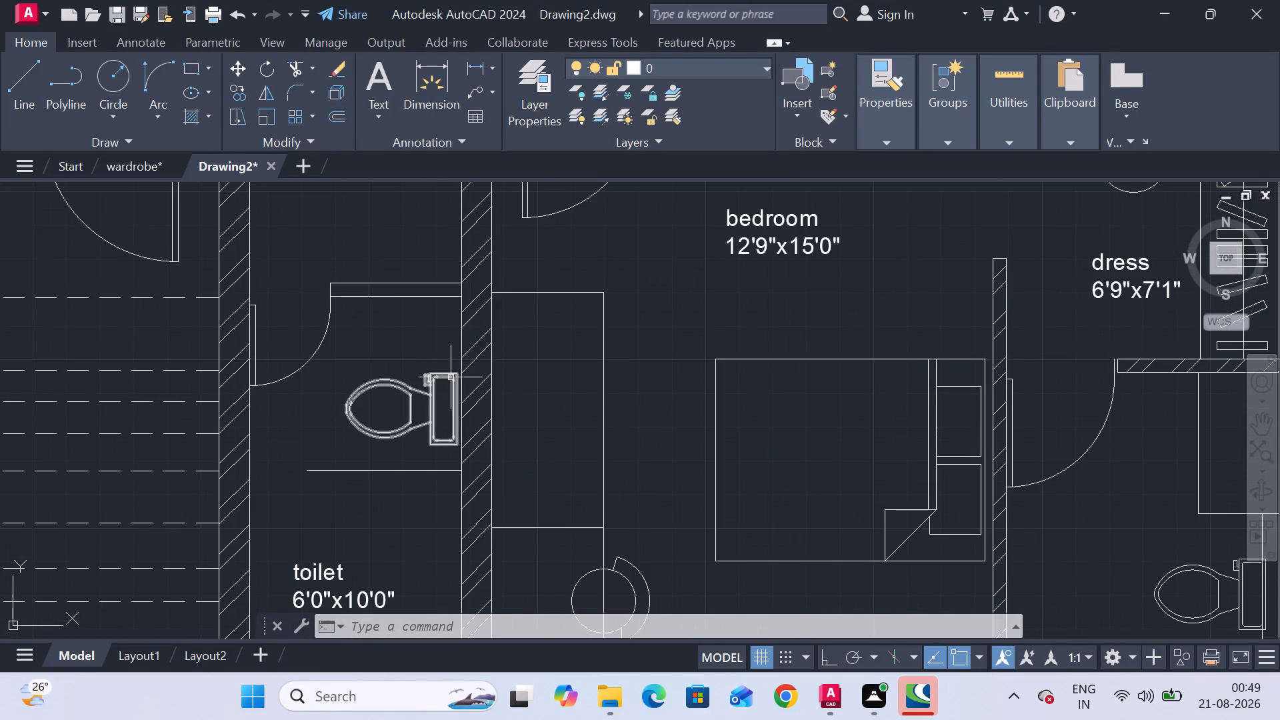
{"action": "scroll", "coordinate": [451, 378], "scroll_direction": "down", "scroll_amount": 3}
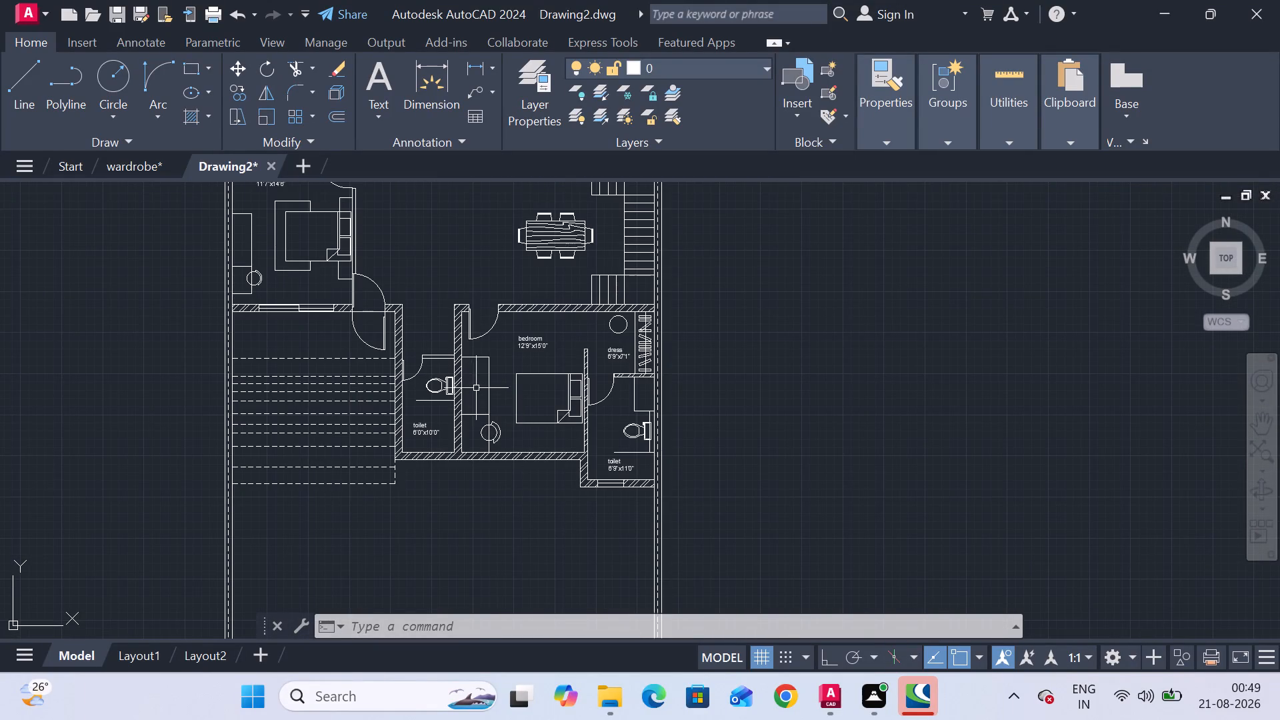
{"action": "scroll", "coordinate": [476, 388], "scroll_direction": "up", "scroll_amount": 1}
{"action": "scroll", "coordinate": [474, 391], "scroll_direction": "down", "scroll_amount": 2}
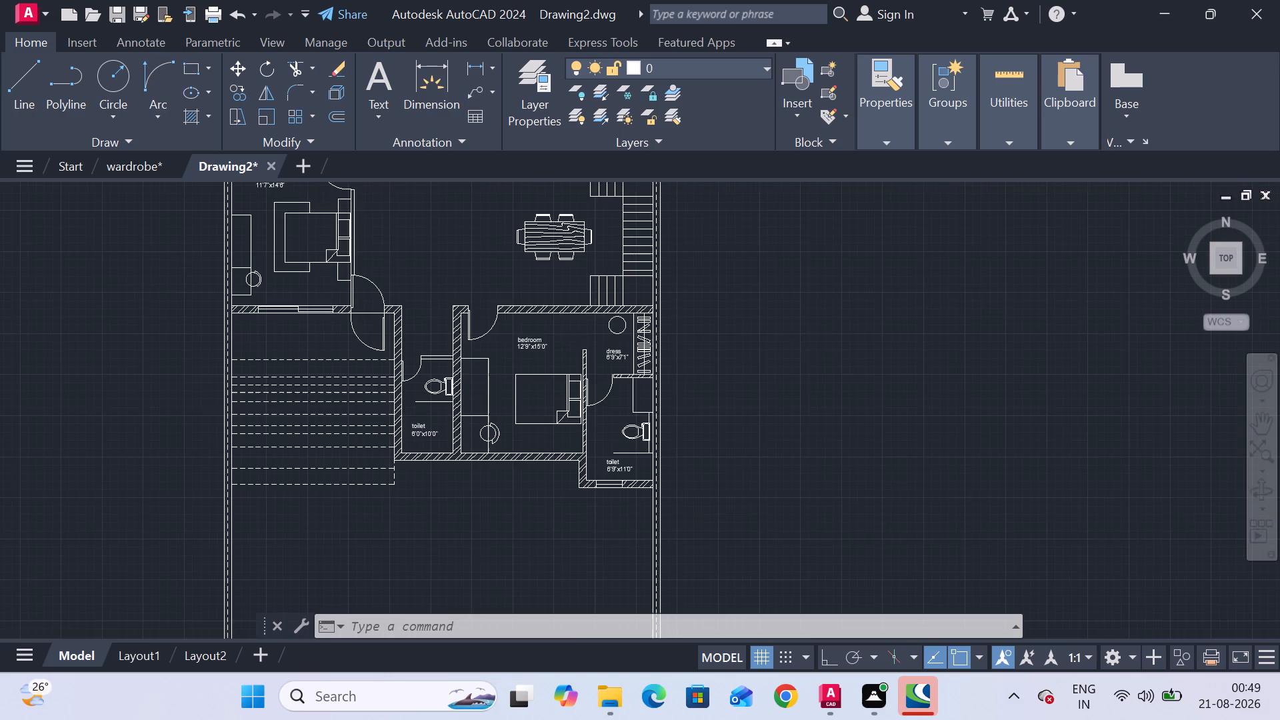
{"action": "middle_click_drag", "start_coordinate": [561, 302], "coordinate": [863, 369]}
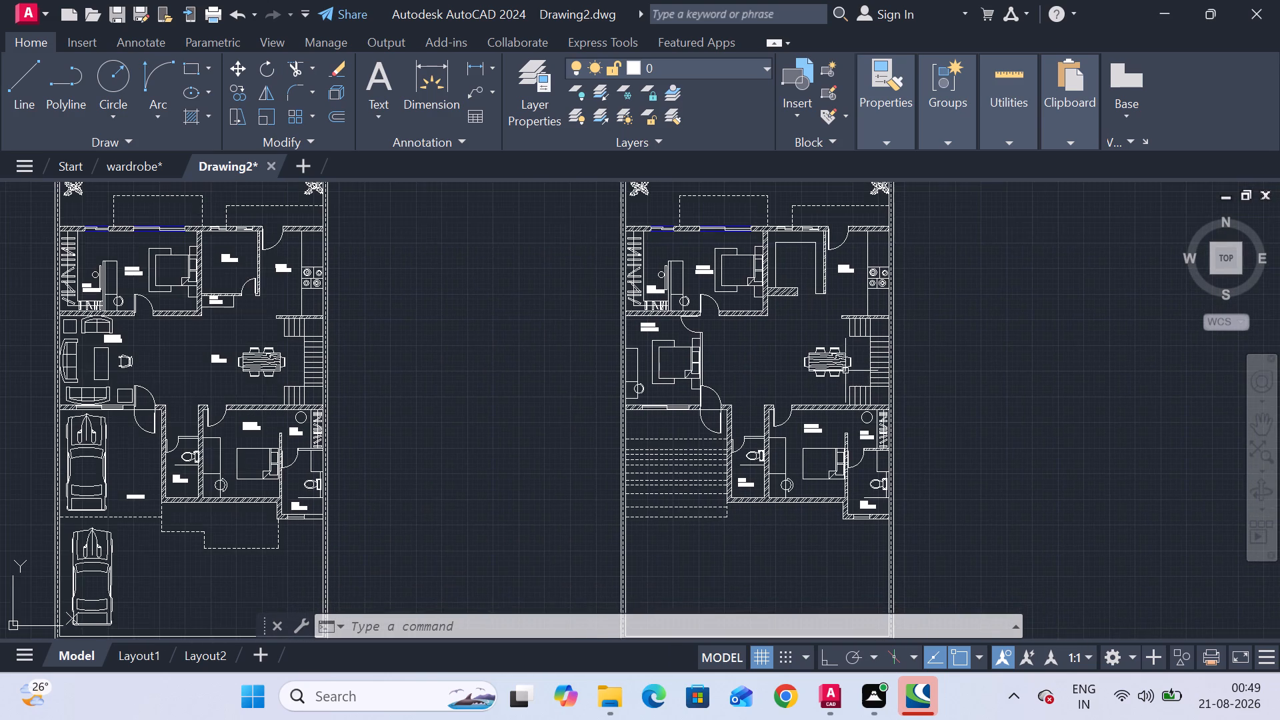
{"action": "scroll", "coordinate": [597, 427], "scroll_direction": "down", "scroll_amount": 1}
{"action": "scroll", "coordinate": [483, 428], "scroll_direction": "up", "scroll_amount": 2}
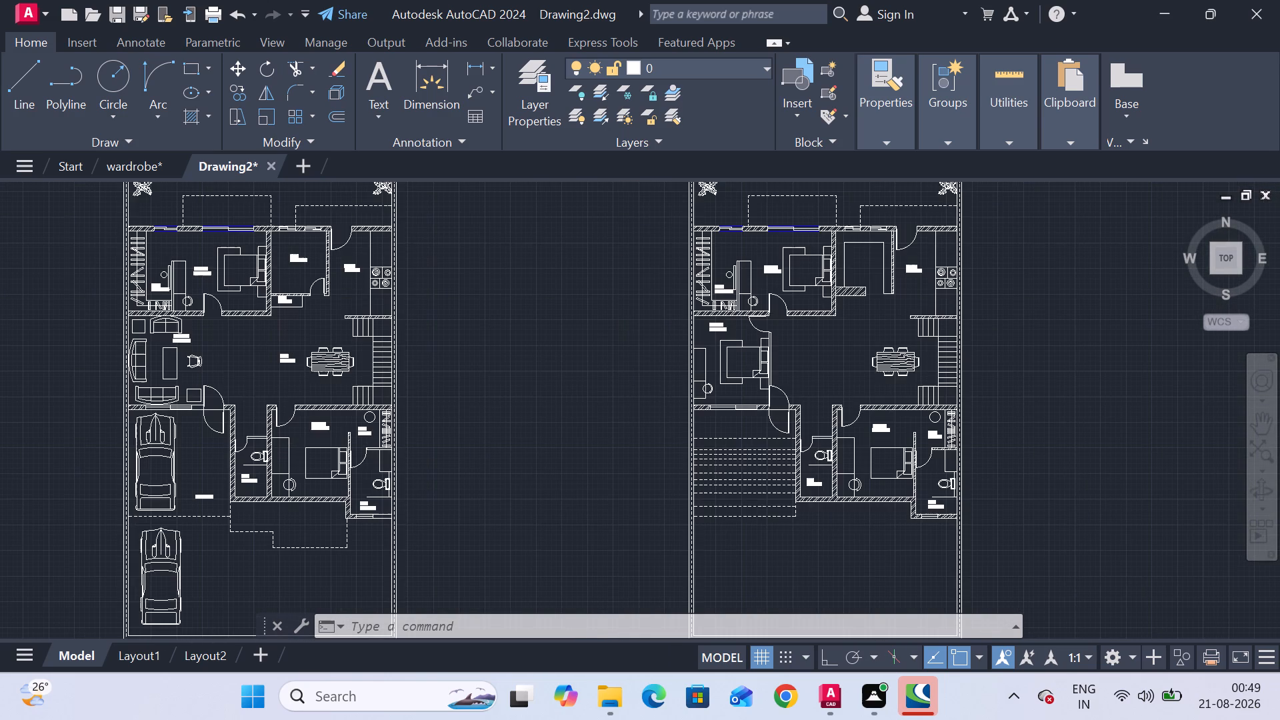
{"action": "scroll", "coordinate": [483, 428], "scroll_direction": "down", "scroll_amount": 1}
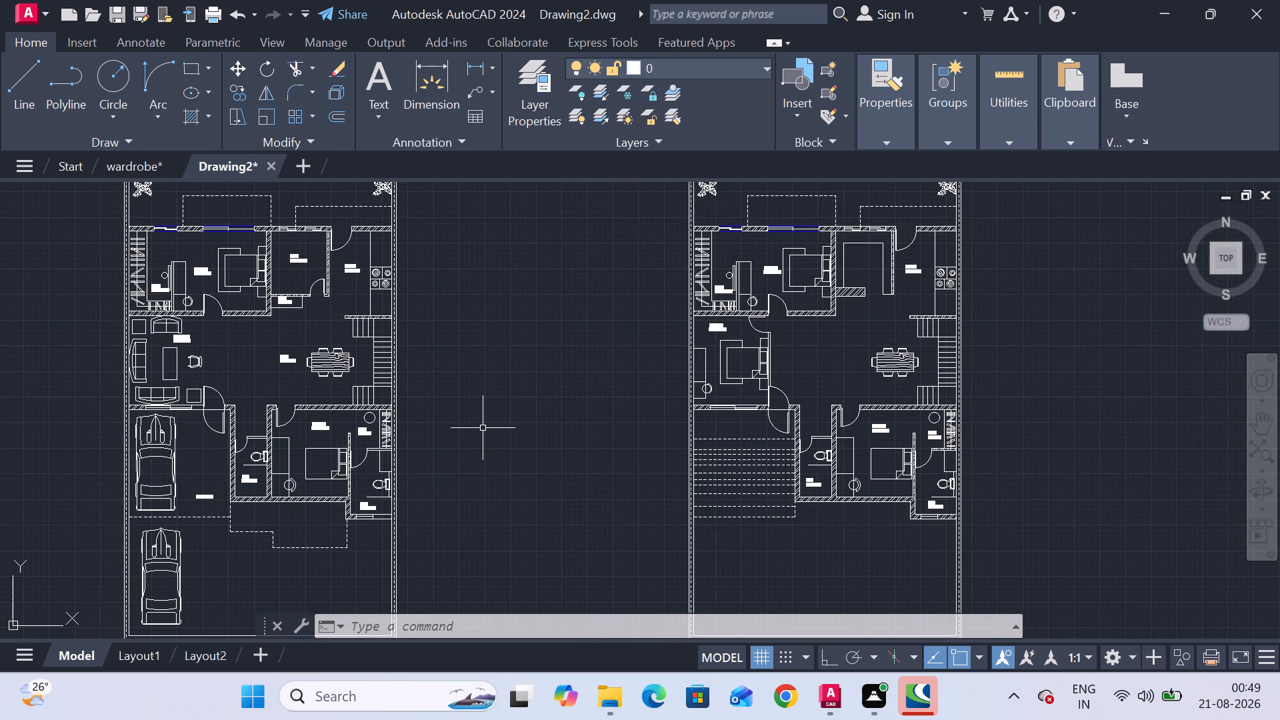
{"action": "scroll", "coordinate": [483, 428], "scroll_direction": "down", "scroll_amount": 1}
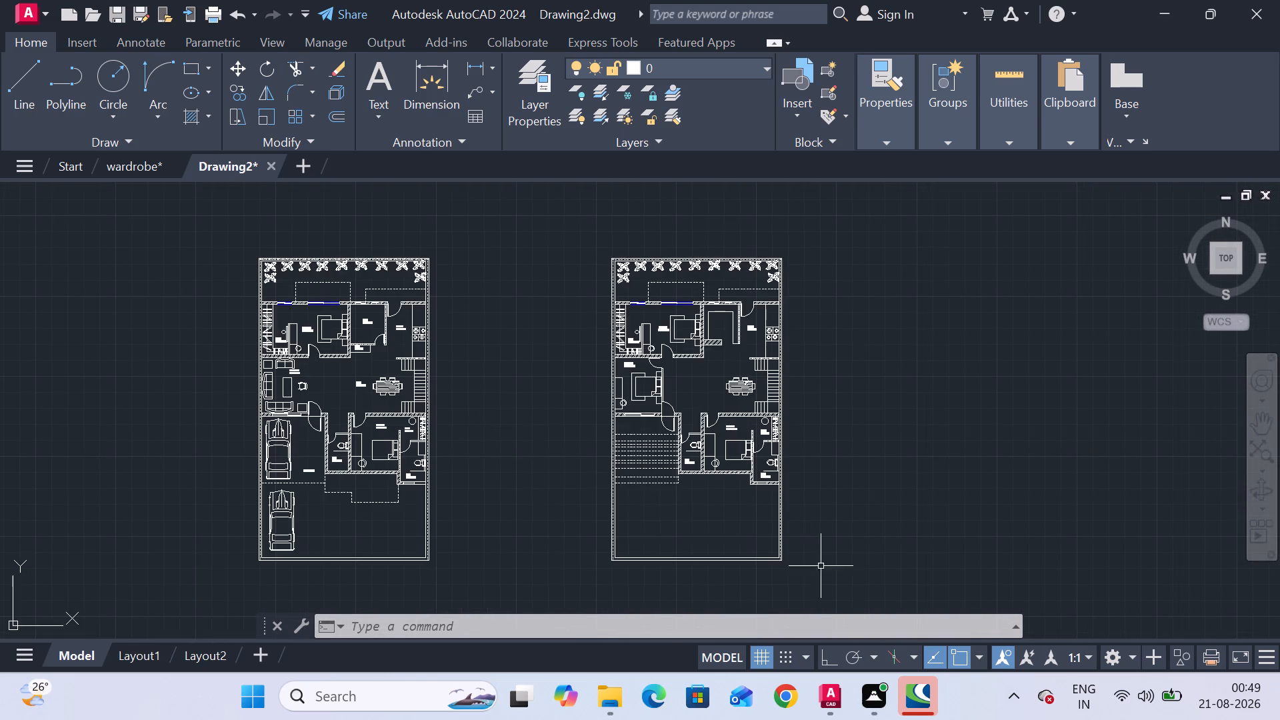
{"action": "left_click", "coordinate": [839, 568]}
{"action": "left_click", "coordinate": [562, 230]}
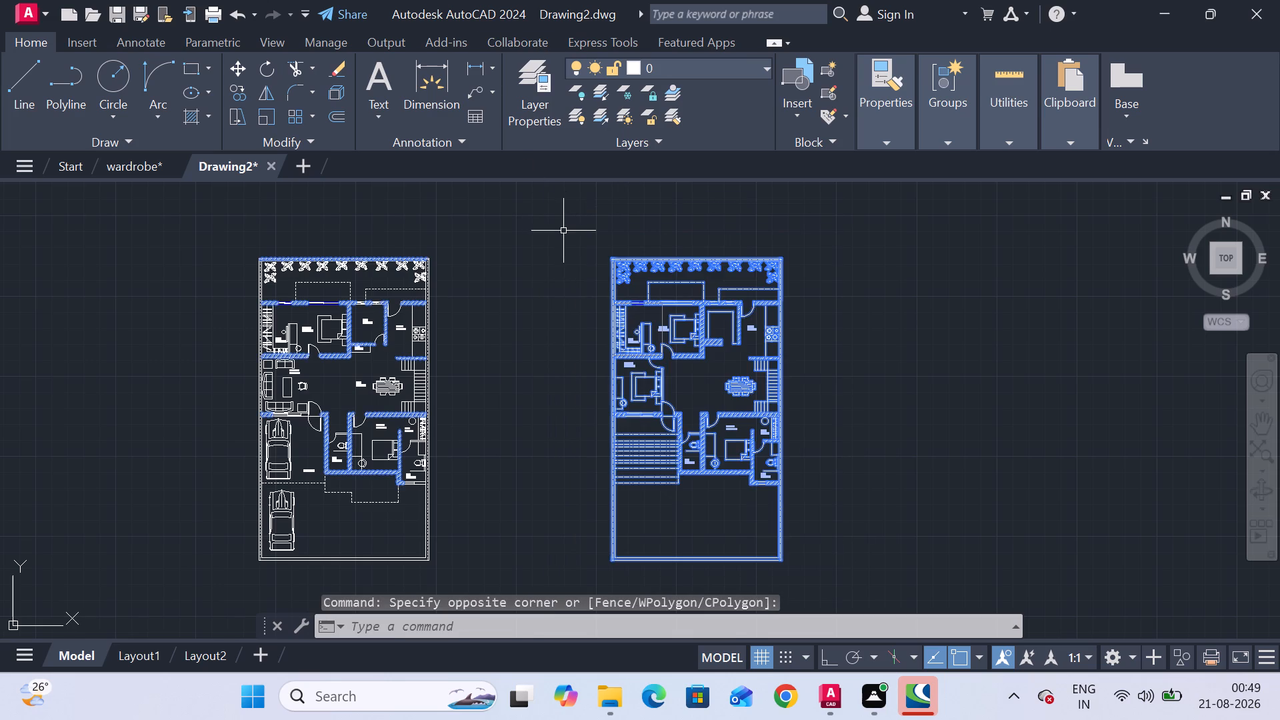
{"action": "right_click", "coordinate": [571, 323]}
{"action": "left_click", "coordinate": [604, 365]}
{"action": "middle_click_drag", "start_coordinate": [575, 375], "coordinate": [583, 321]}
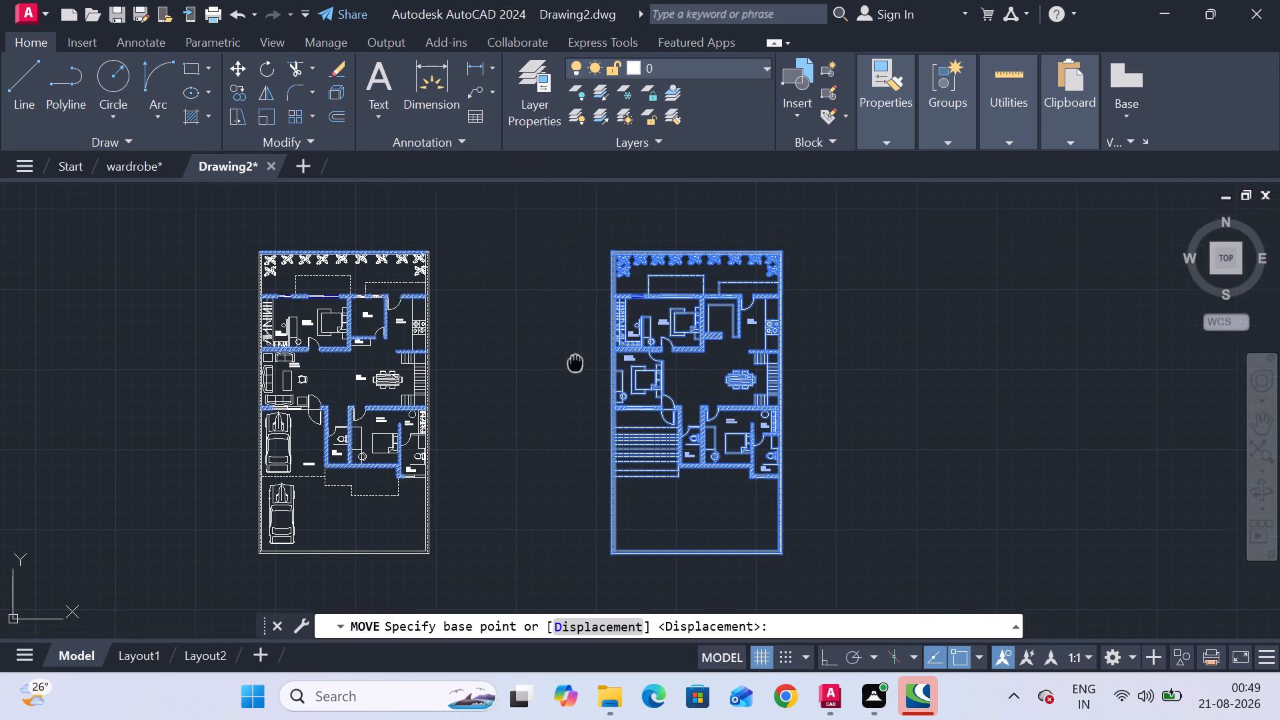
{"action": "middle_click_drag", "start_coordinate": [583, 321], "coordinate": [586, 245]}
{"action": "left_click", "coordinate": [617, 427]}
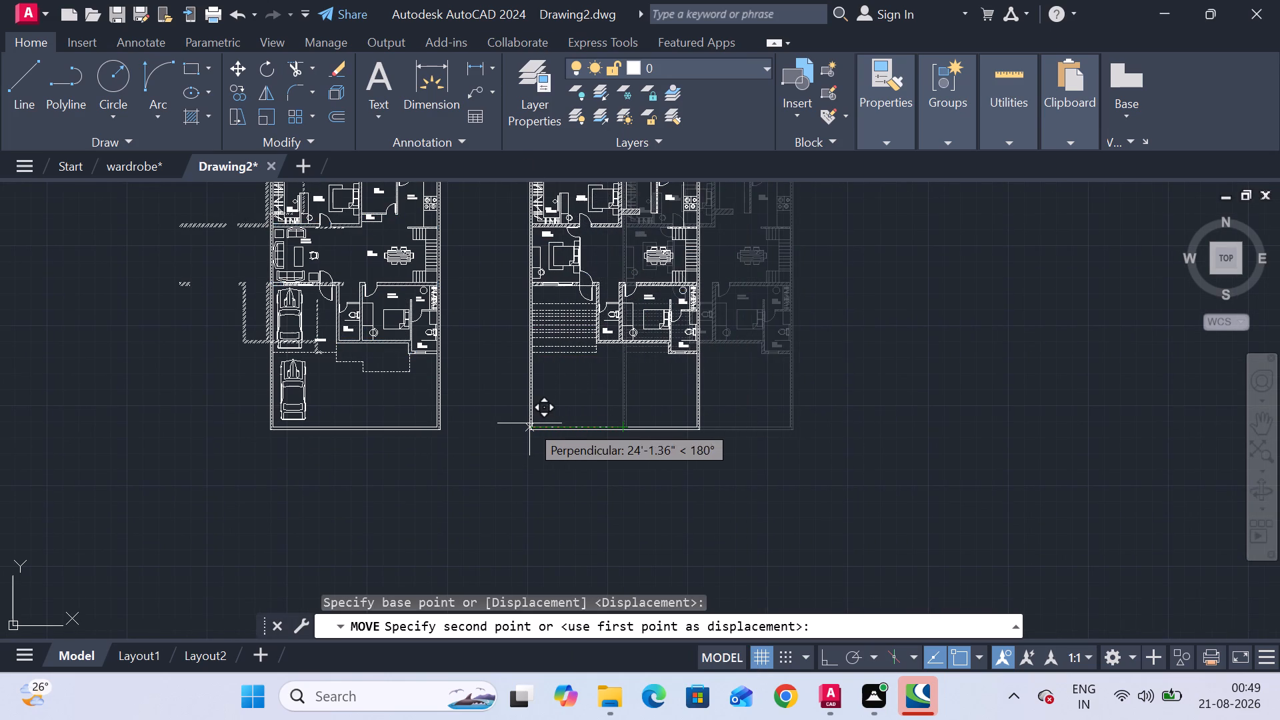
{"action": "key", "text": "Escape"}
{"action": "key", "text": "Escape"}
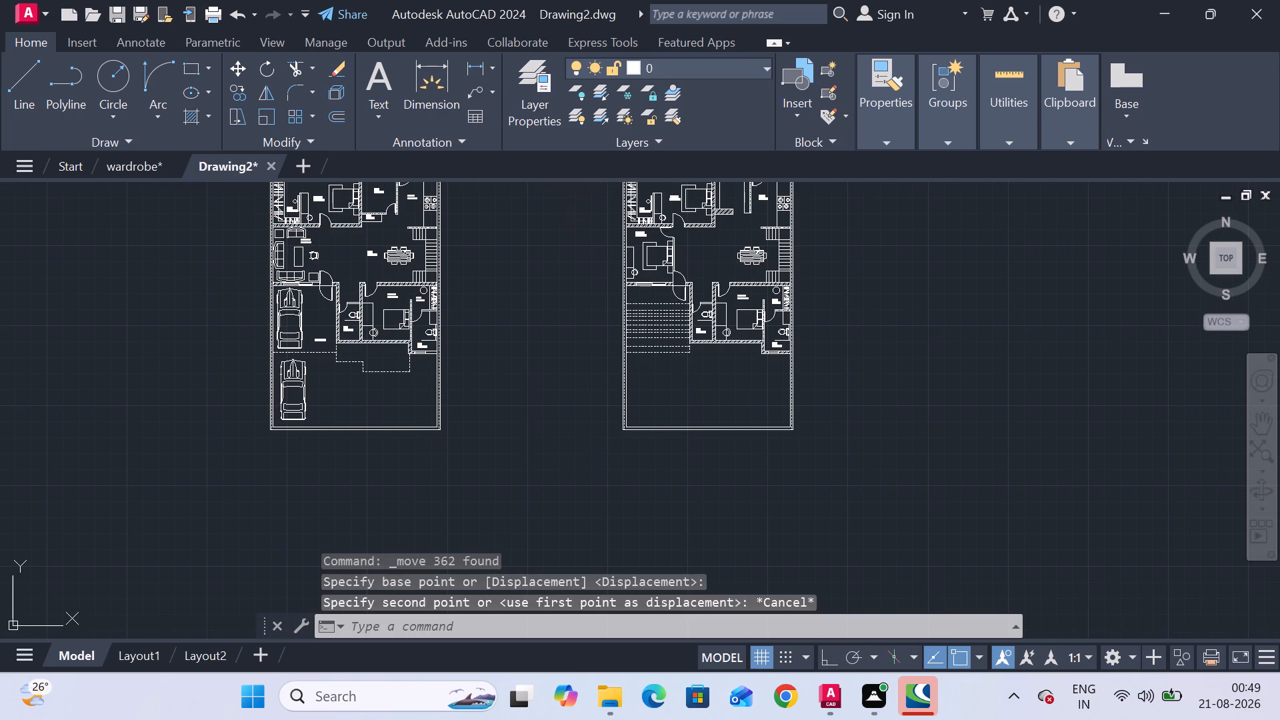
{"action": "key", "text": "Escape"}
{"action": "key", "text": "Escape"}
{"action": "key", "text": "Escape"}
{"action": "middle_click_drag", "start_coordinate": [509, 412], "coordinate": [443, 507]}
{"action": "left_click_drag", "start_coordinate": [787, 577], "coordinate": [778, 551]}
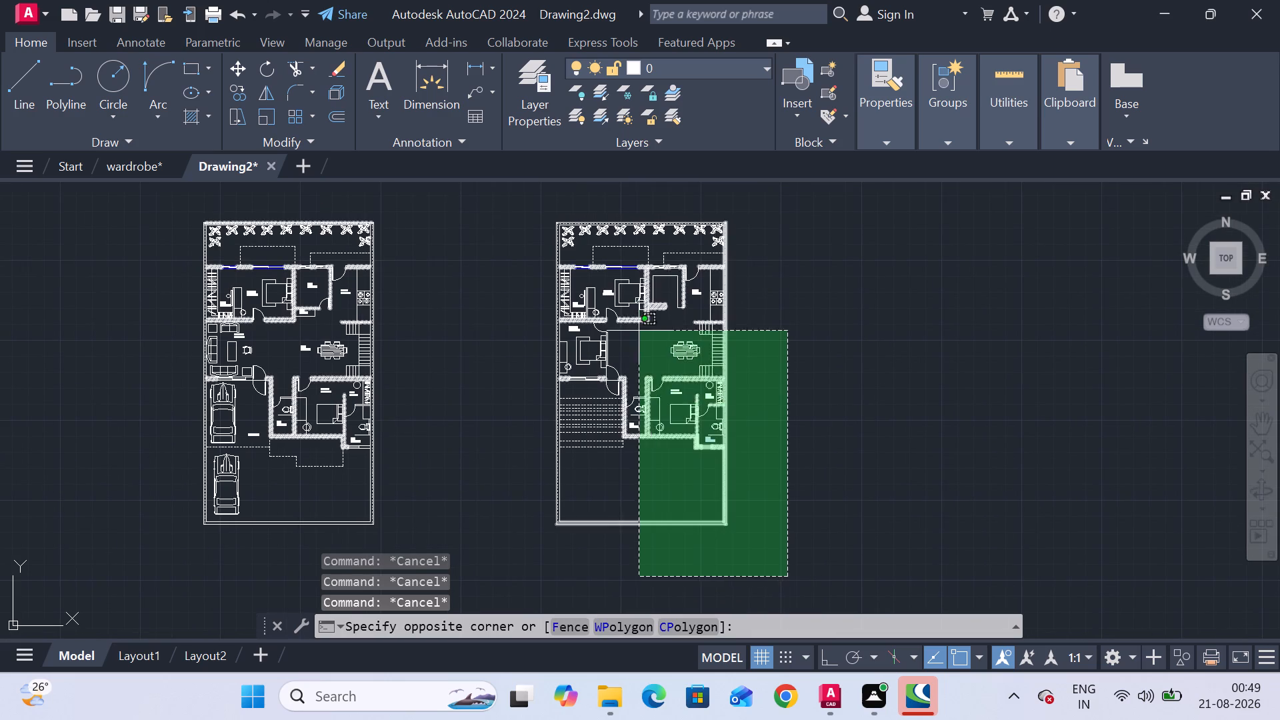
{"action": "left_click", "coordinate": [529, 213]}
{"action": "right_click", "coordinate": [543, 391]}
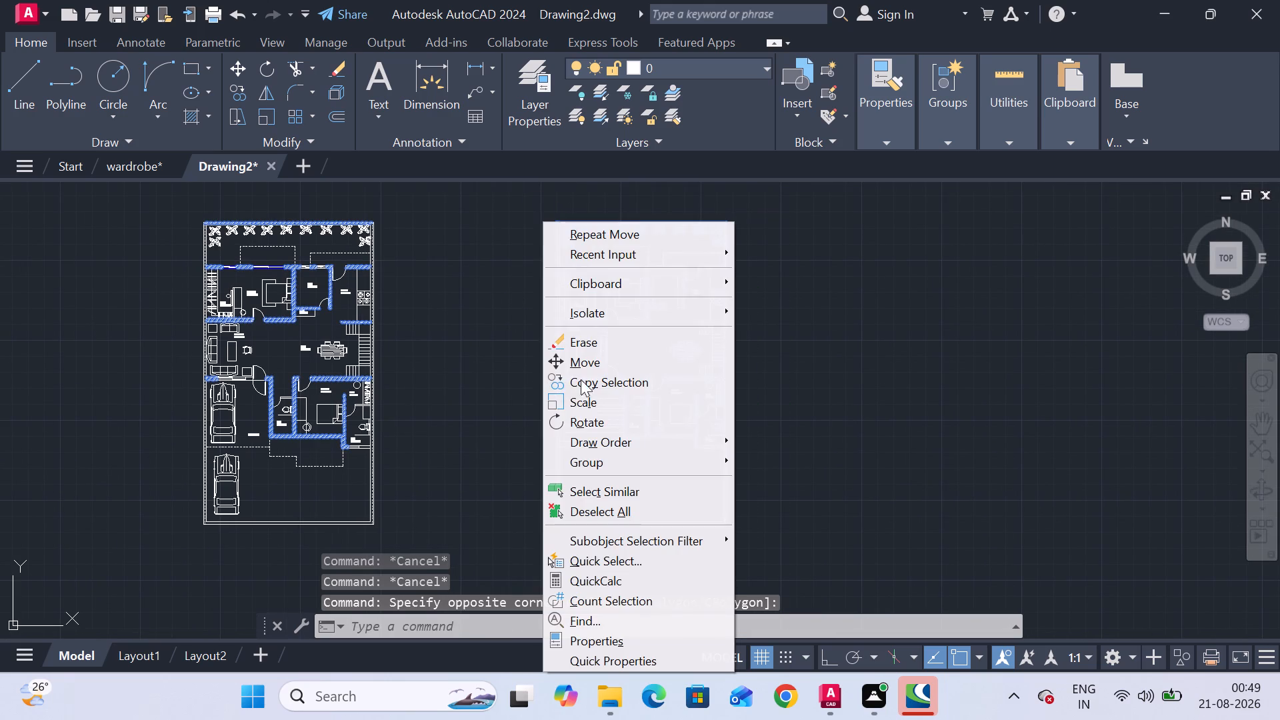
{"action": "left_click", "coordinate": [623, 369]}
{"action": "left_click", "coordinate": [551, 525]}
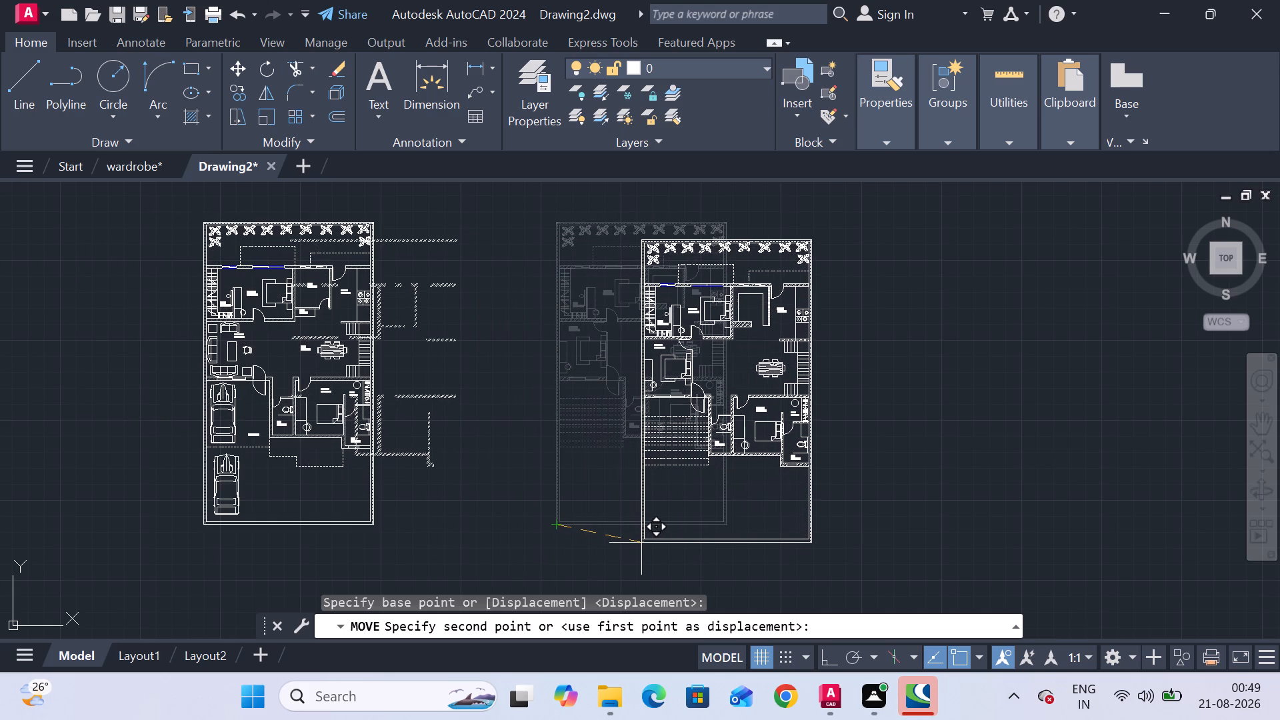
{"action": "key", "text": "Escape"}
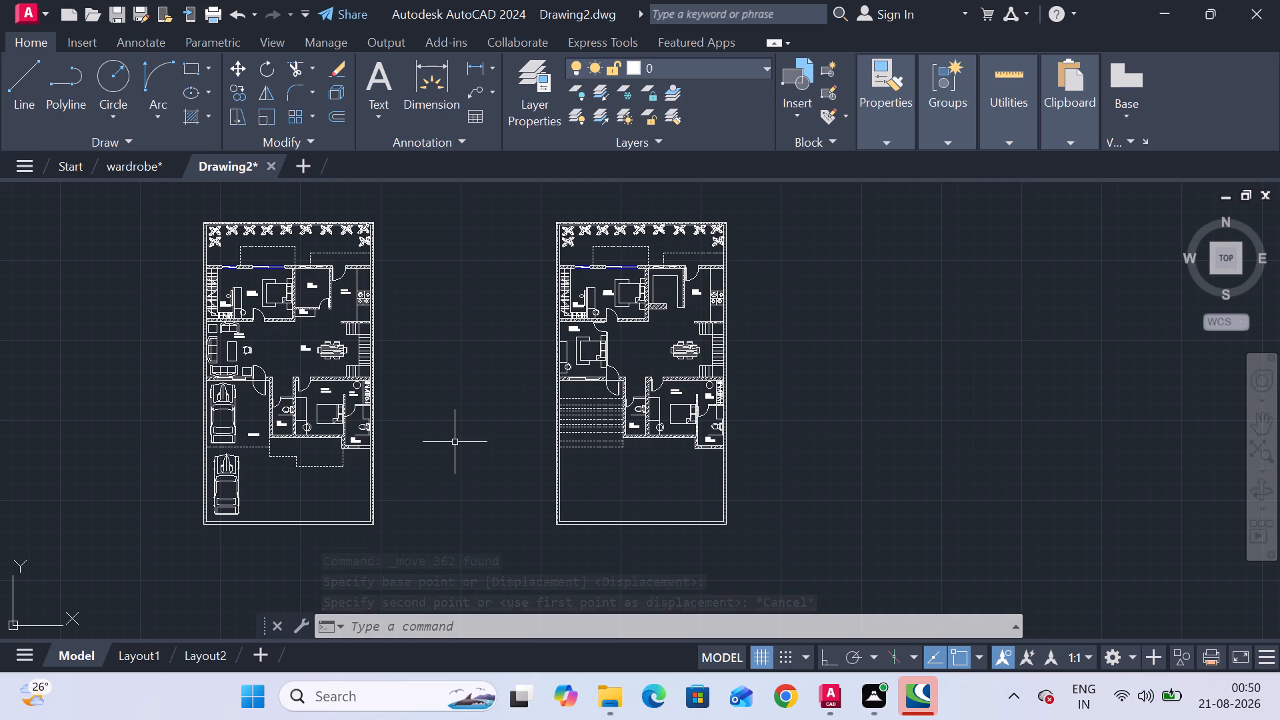
Draw a 9" by 9" square from lines in the empty space between the two floor plans, with Ortho on.
{"action": "scroll", "coordinate": [283, 405], "scroll_direction": "up", "scroll_amount": 4}
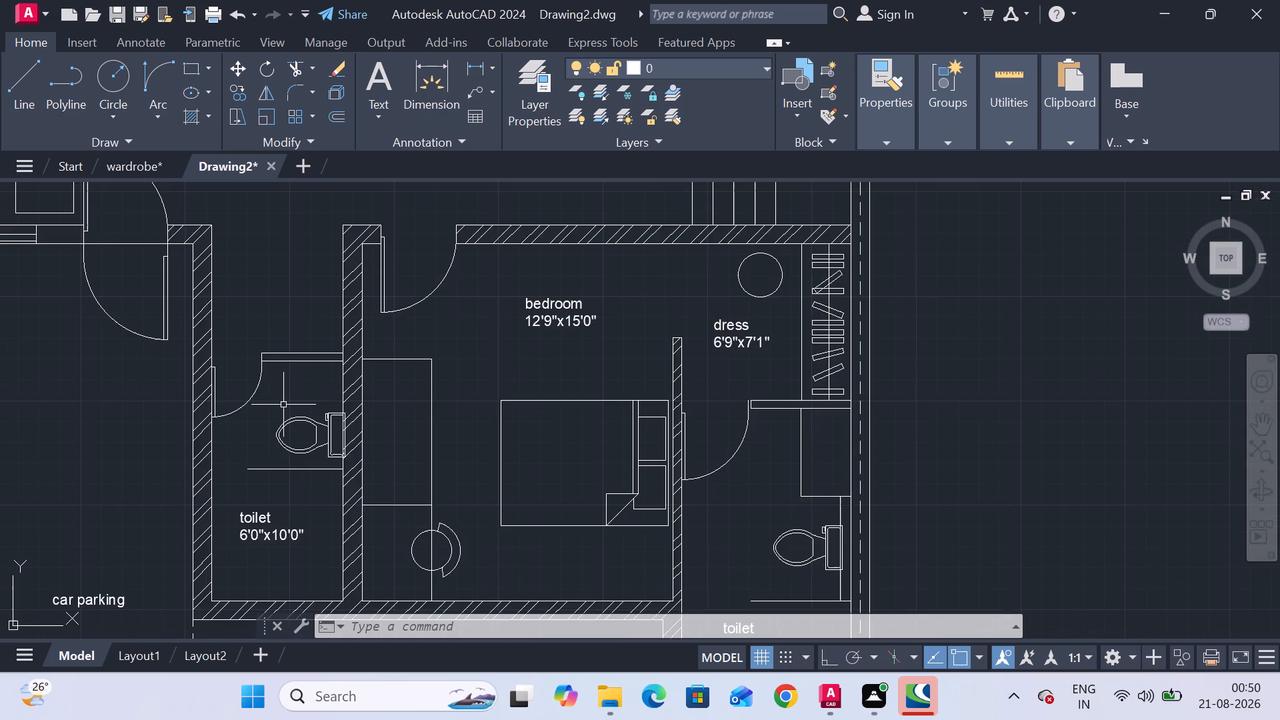
{"action": "scroll", "coordinate": [283, 405], "scroll_direction": "down", "scroll_amount": 3}
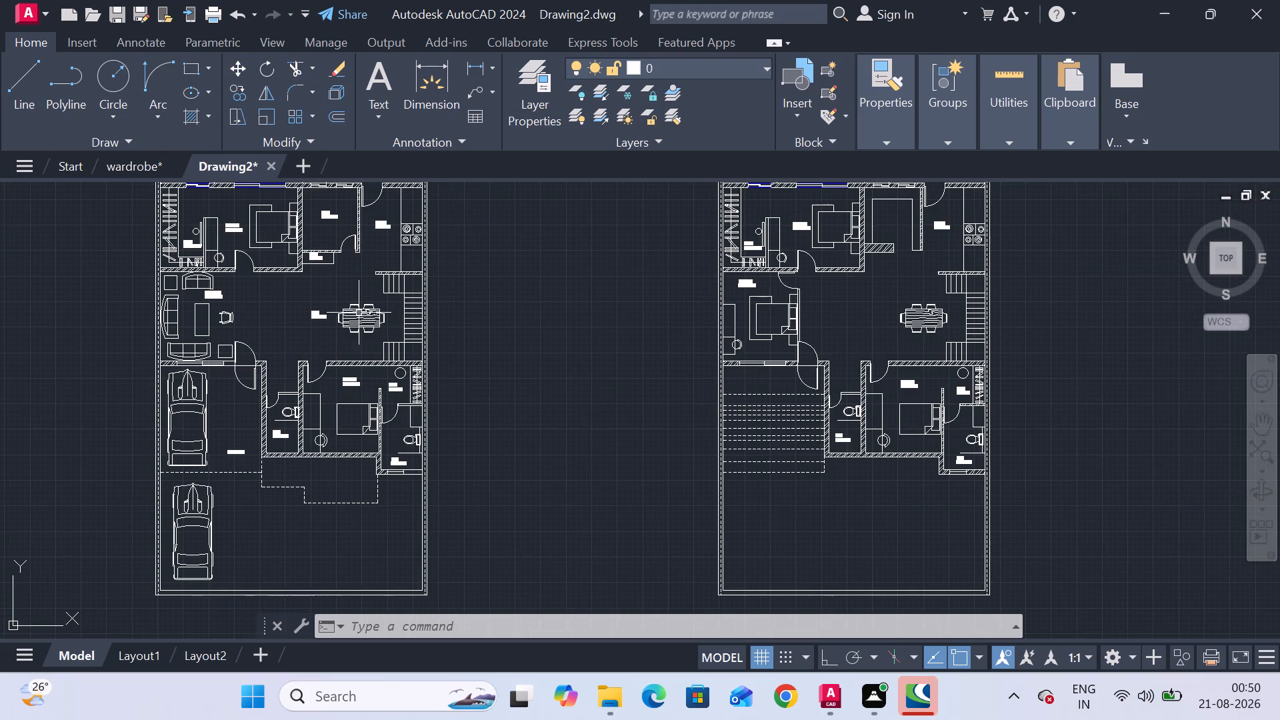
{"action": "left_click", "coordinate": [15, 62]}
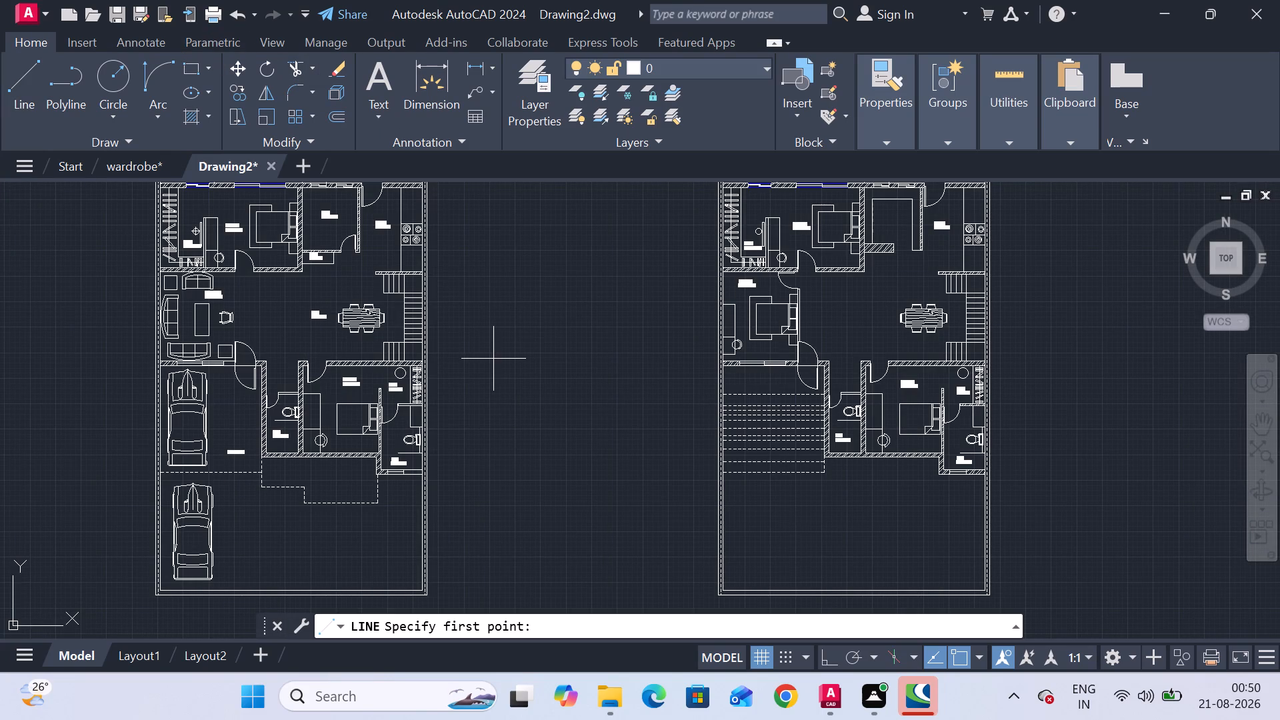
{"action": "left_click", "coordinate": [501, 359]}
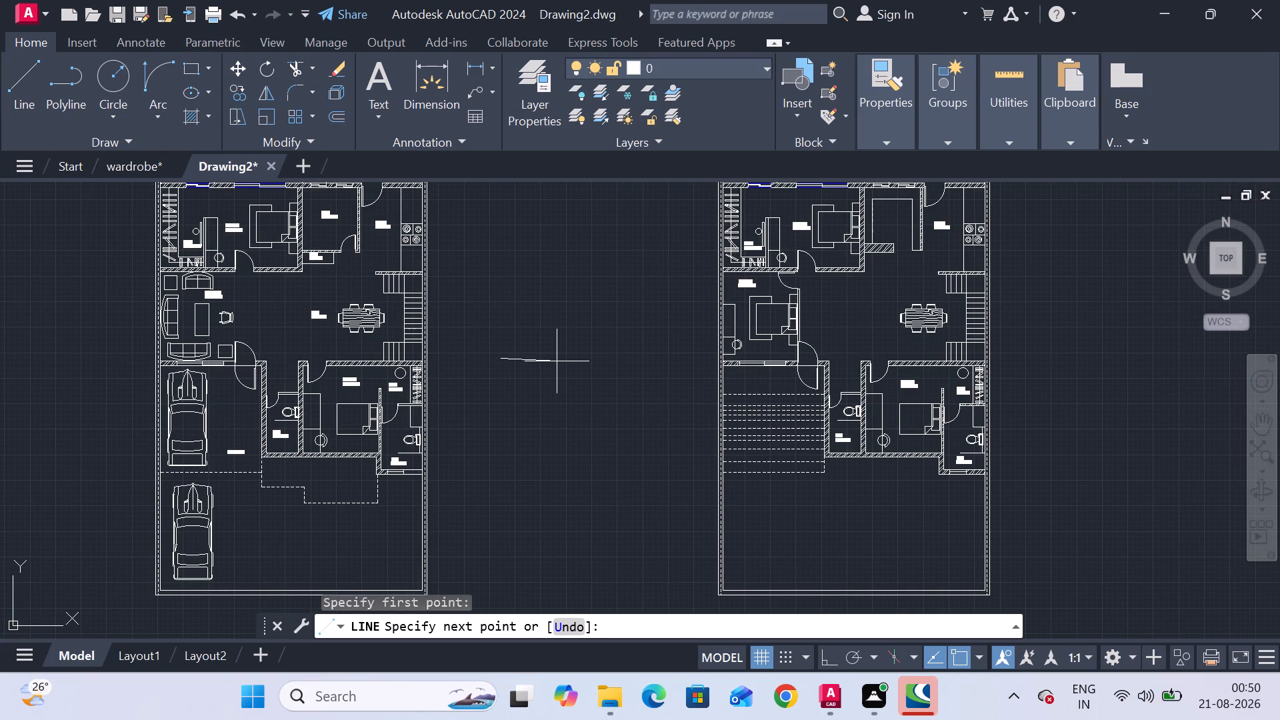
{"action": "key", "text": "F8"}
{"action": "scroll", "coordinate": [530, 363], "scroll_direction": "up", "scroll_amount": 2}
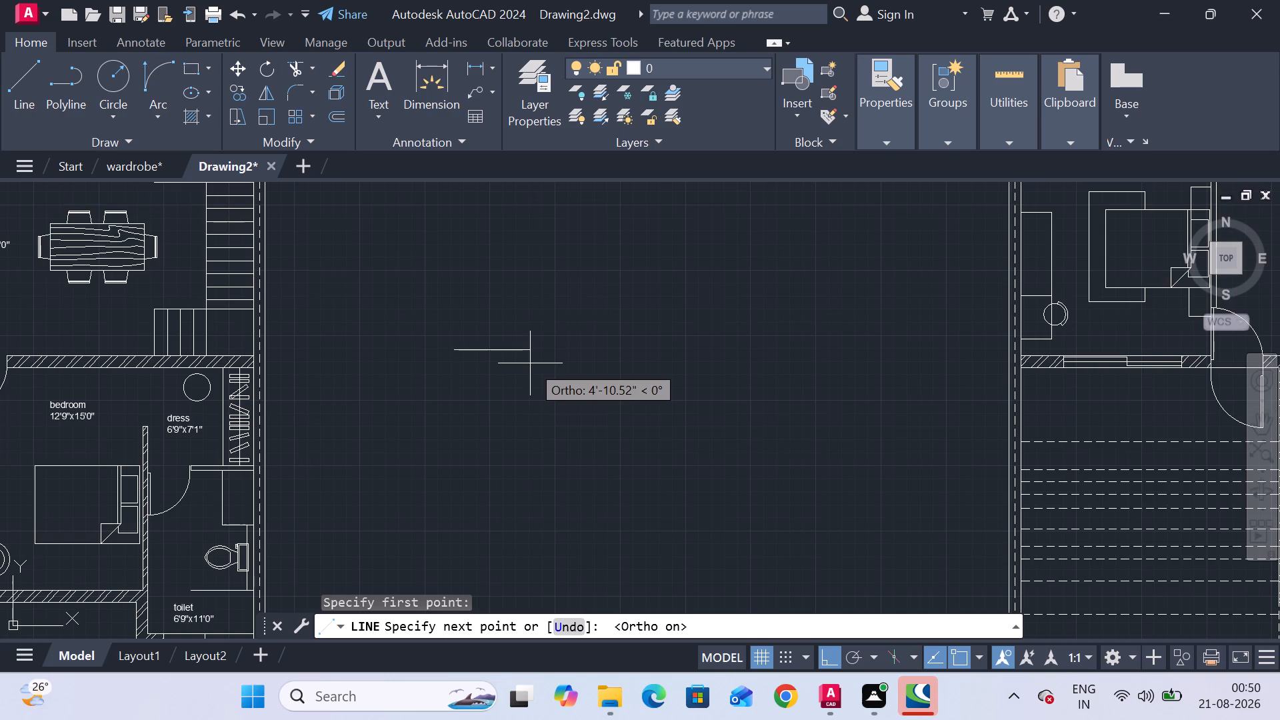
{"action": "type", "text": "9\""}
{"action": "key", "text": "Return"}
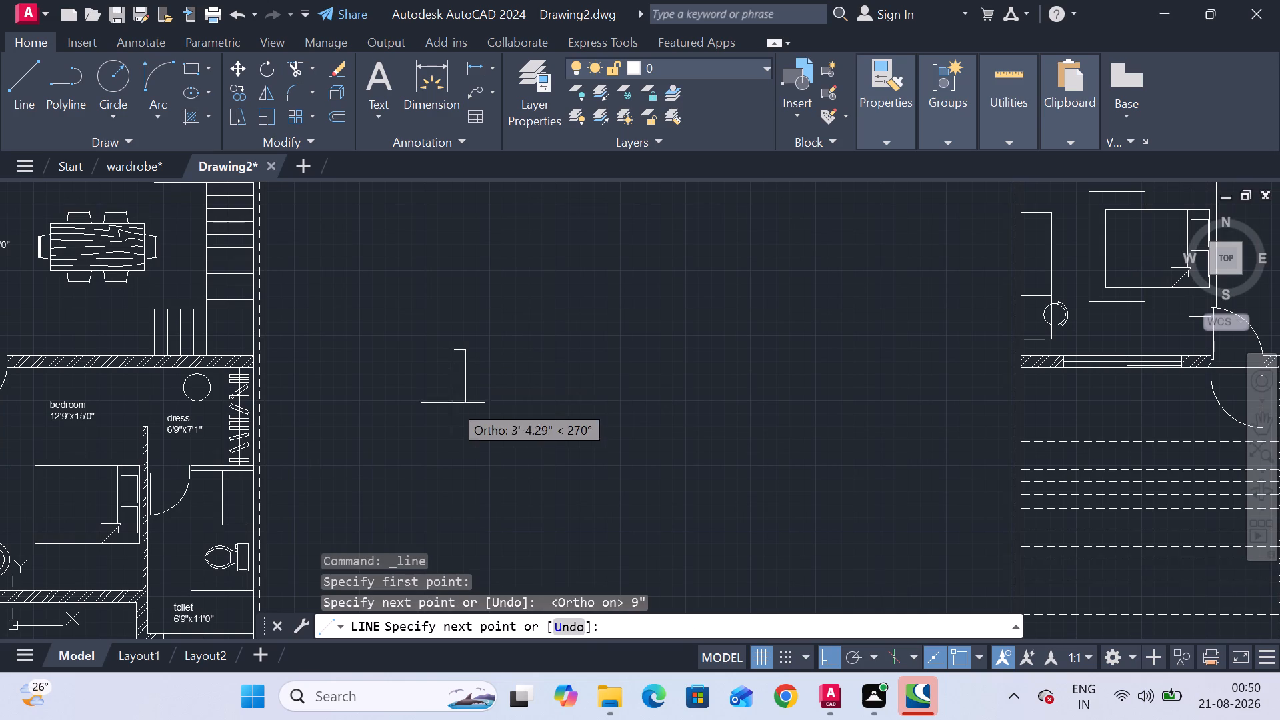
{"action": "key", "text": "9"}
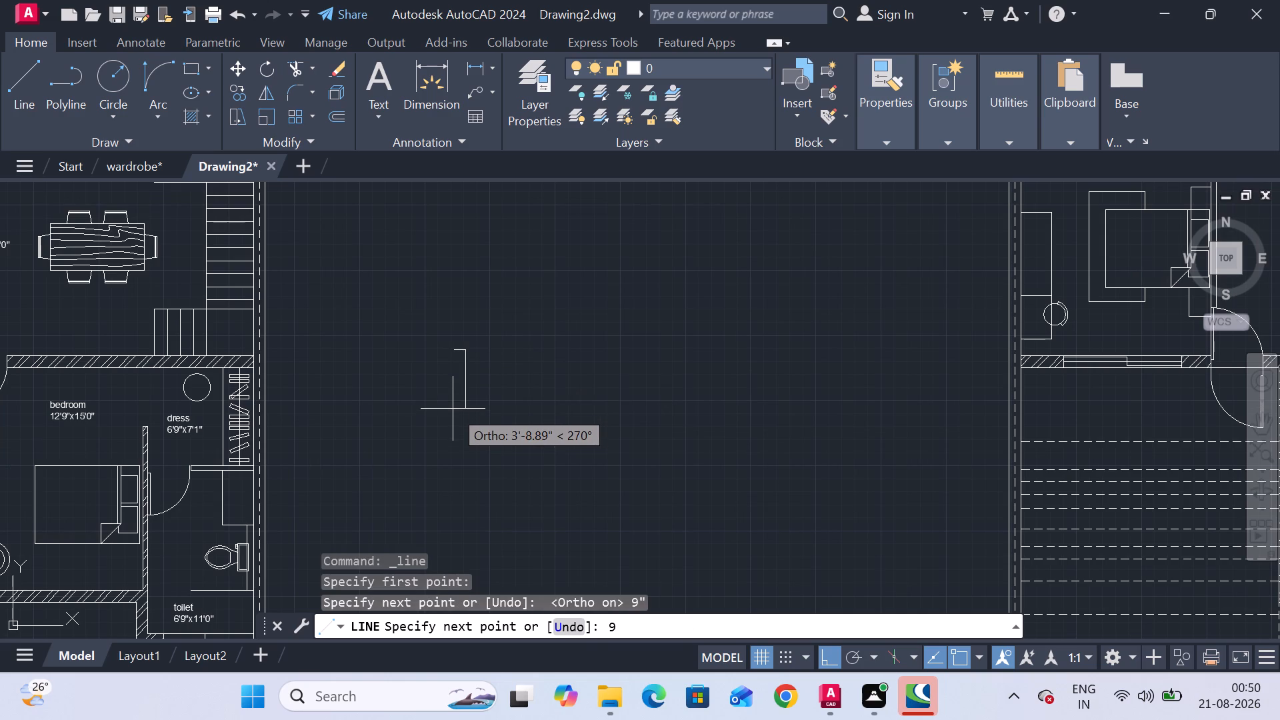
{"action": "key", "text": "shift+quotedbl"}
{"action": "key", "text": "Return"}
{"action": "scroll", "coordinate": [443, 377], "scroll_direction": "up", "scroll_amount": 2}
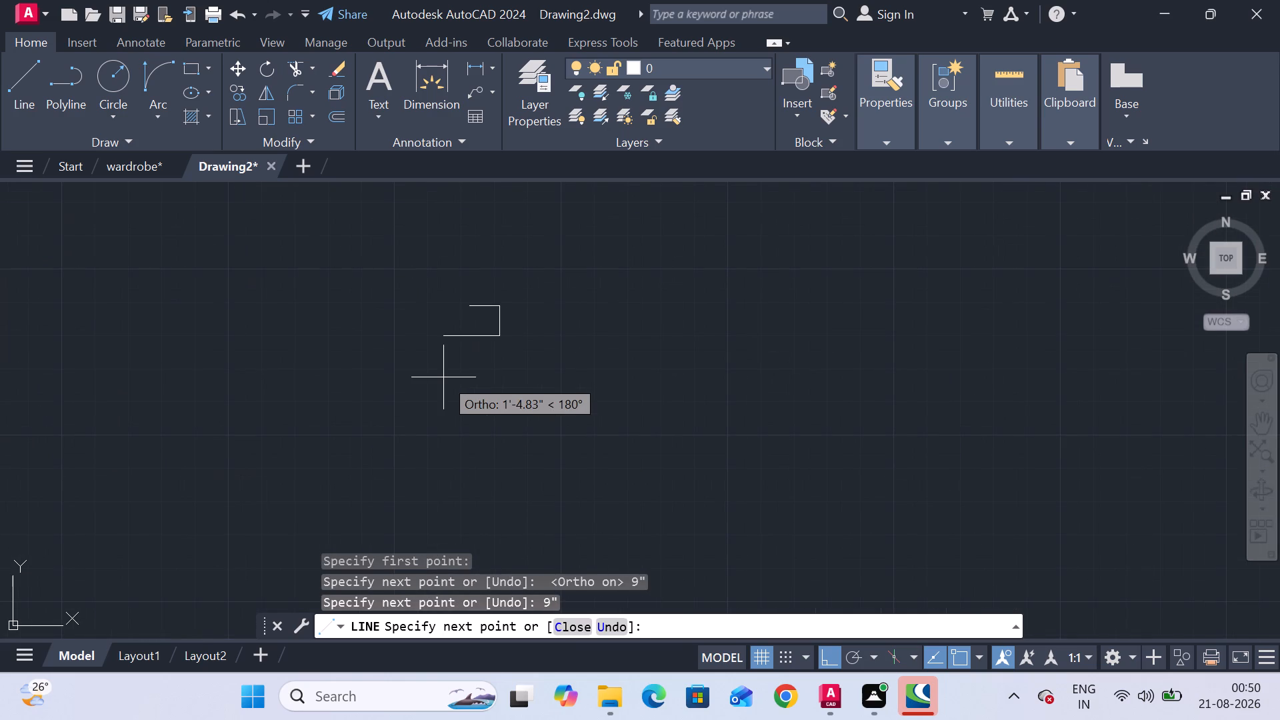
{"action": "type", "text": "9\""}
{"action": "key", "text": "Return"}
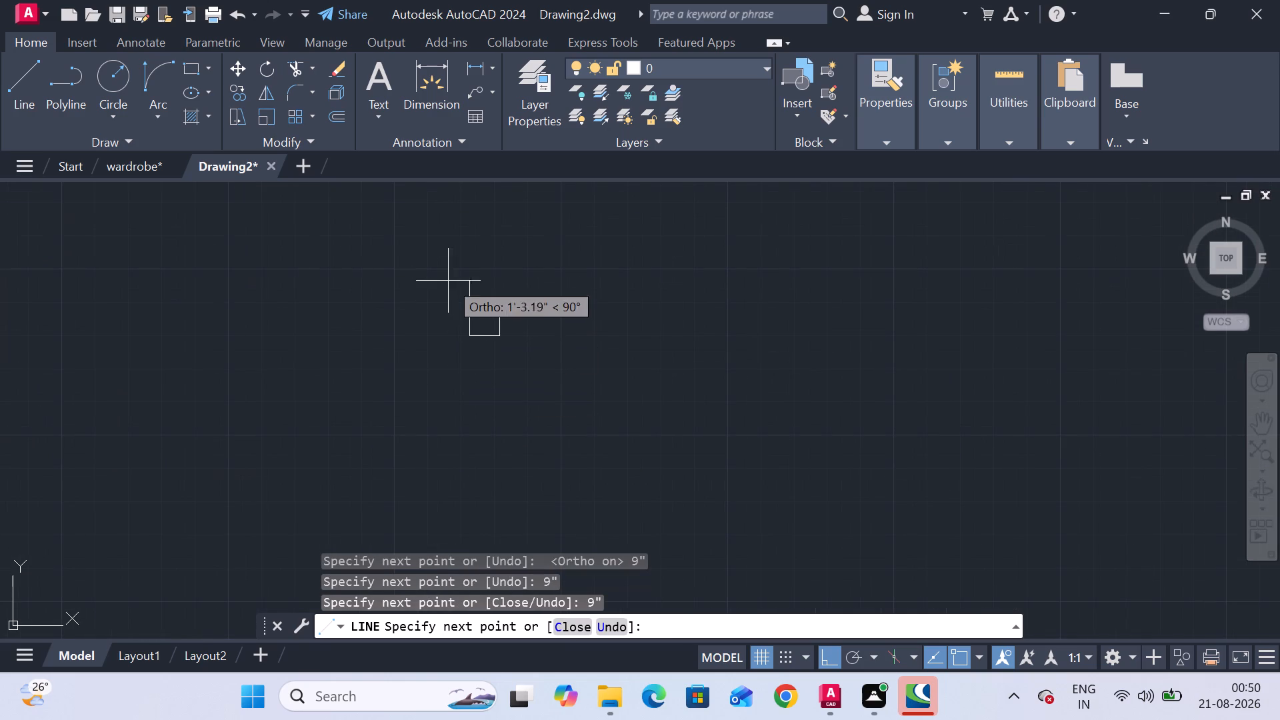
{"action": "scroll", "coordinate": [457, 289], "scroll_direction": "up", "scroll_amount": 3}
{"action": "left_click", "coordinate": [500, 354]}
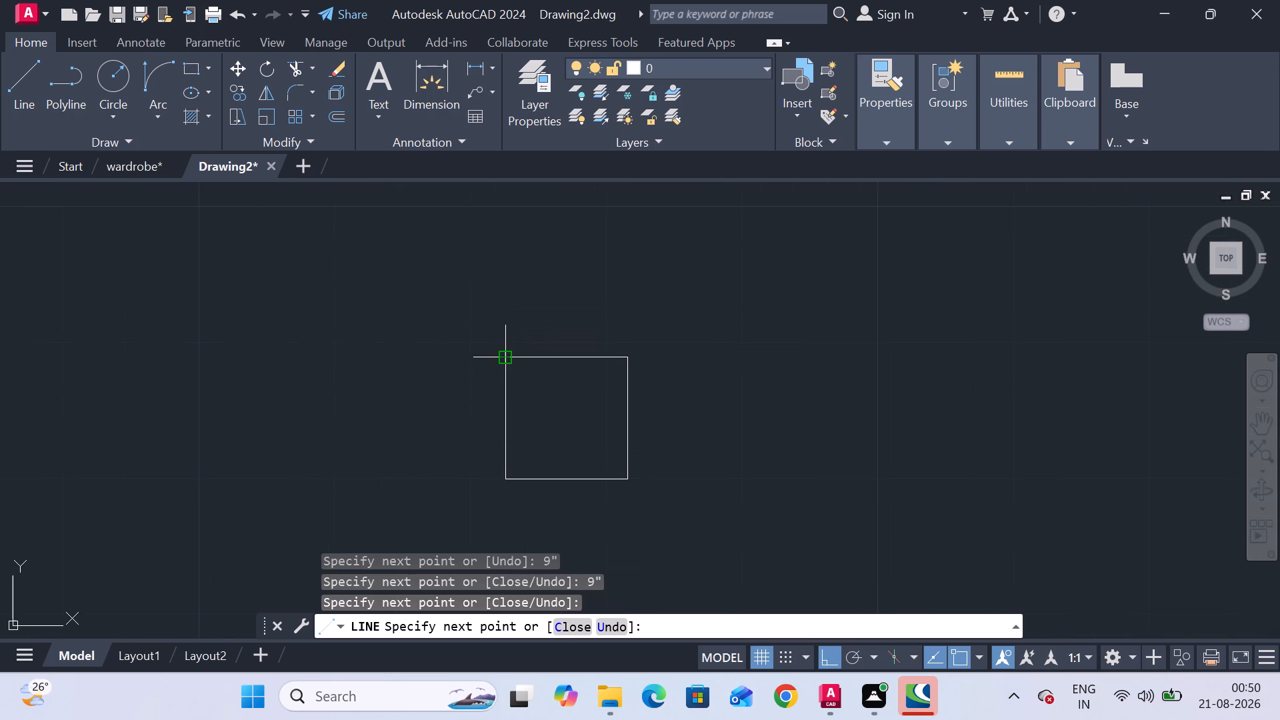
{"action": "key", "text": "Escape"}
Copy the 9" square from its southeast corner into the west end of the car-parking plan's north bedroom wall, with Ortho off.
{"action": "left_click", "coordinate": [663, 496]}
{"action": "left_click", "coordinate": [461, 291]}
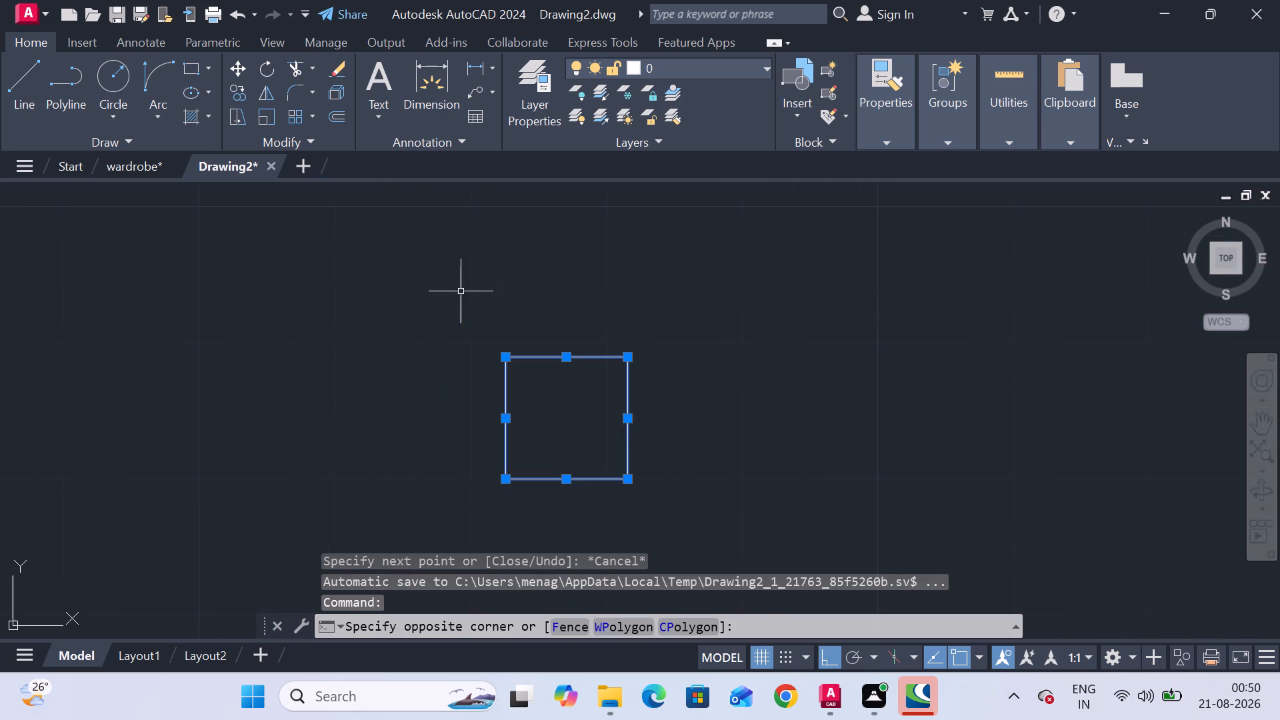
{"action": "right_click", "coordinate": [576, 380]}
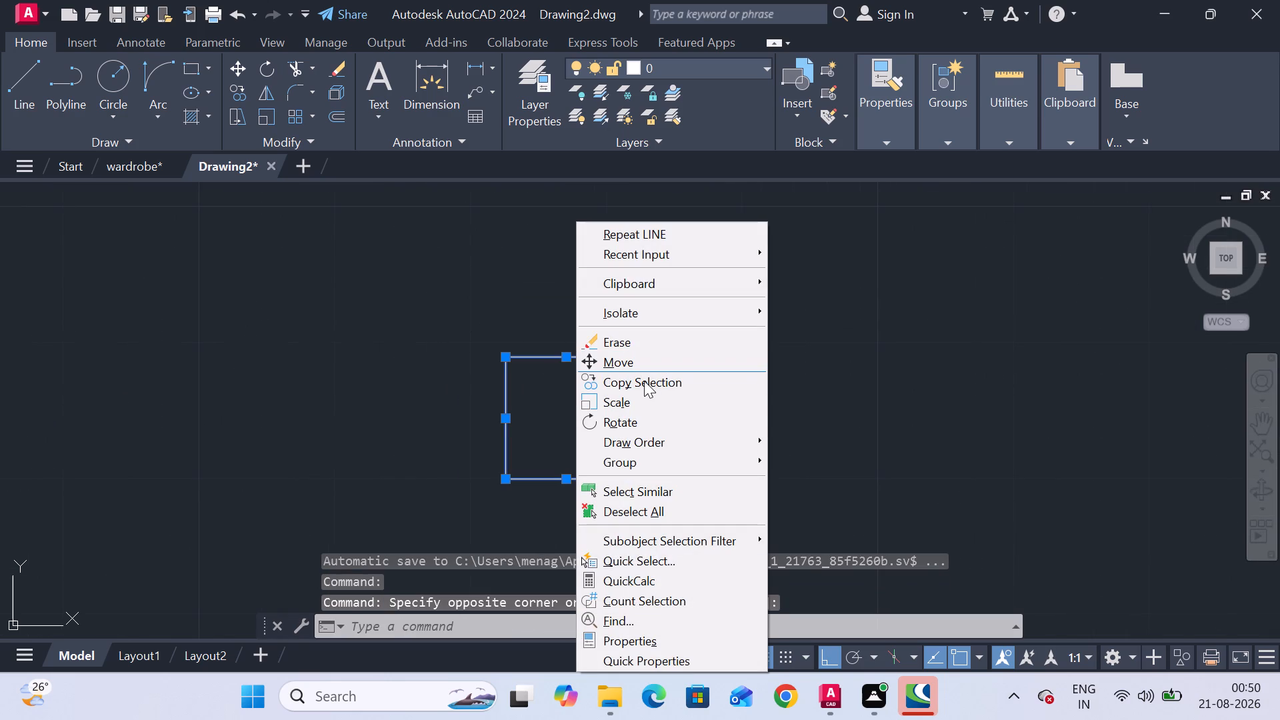
{"action": "left_click", "coordinate": [650, 386]}
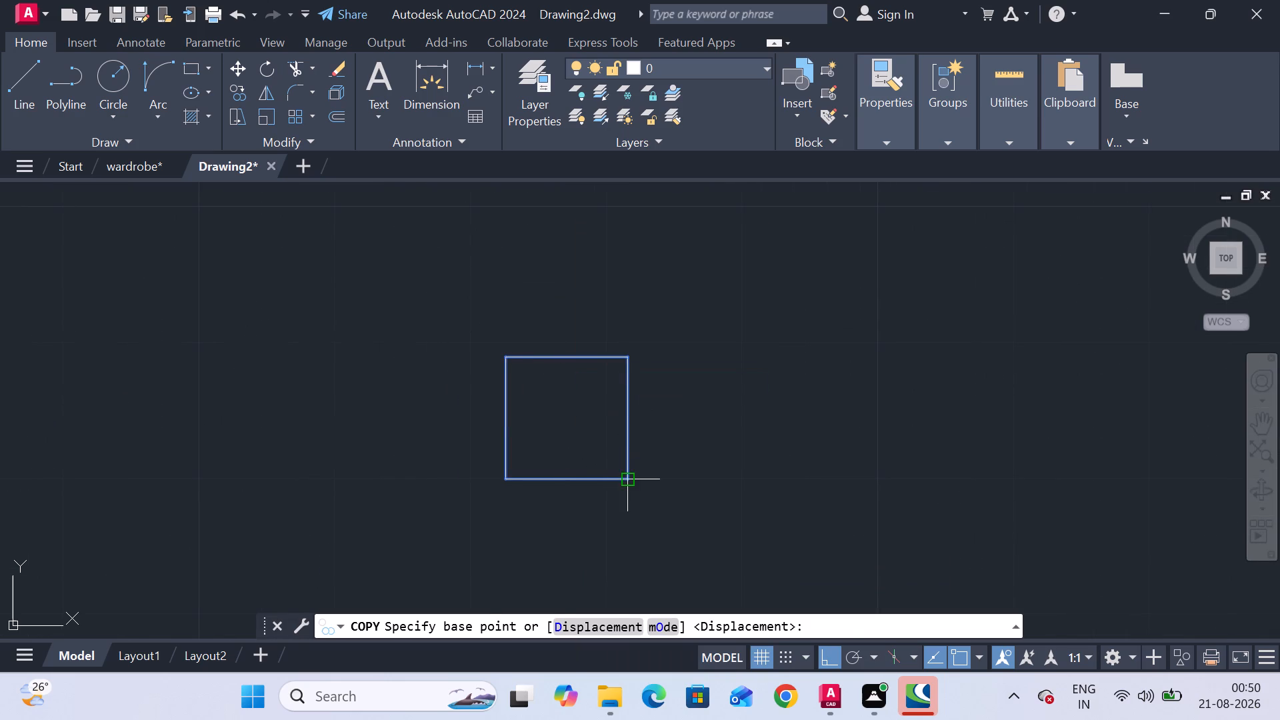
{"action": "left_click", "coordinate": [622, 477]}
{"action": "key", "text": "F8"}
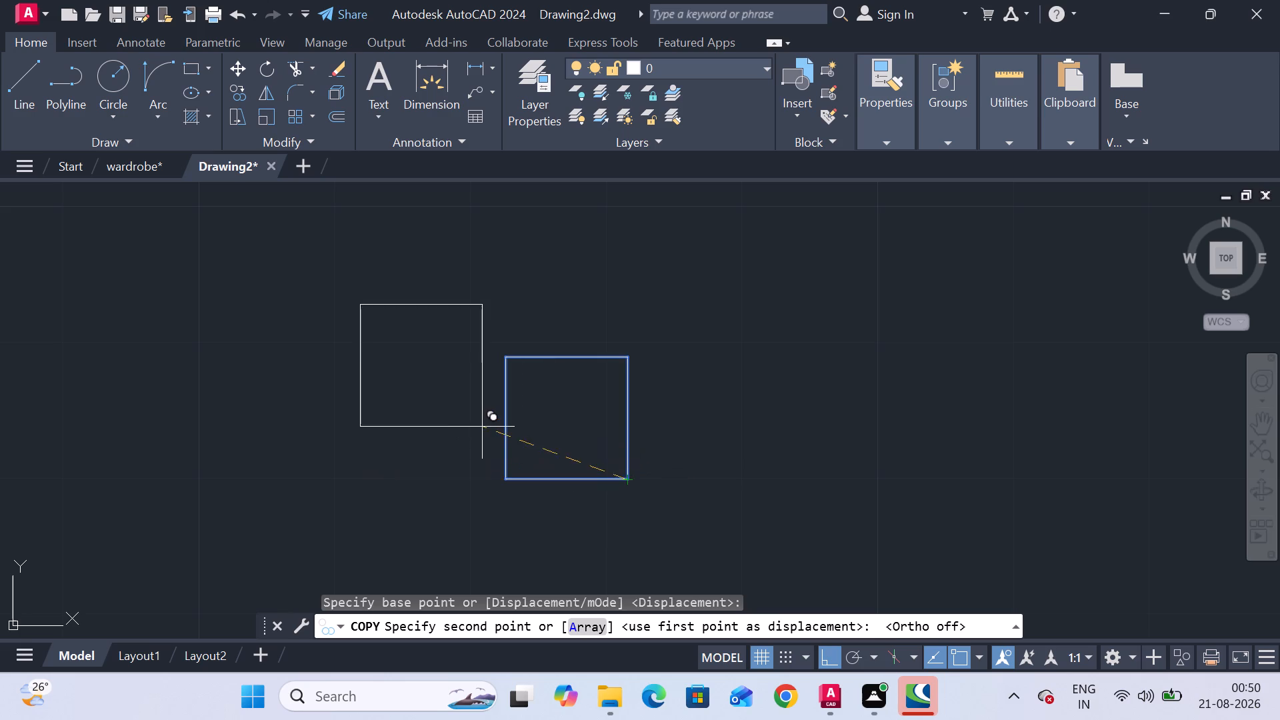
{"action": "scroll", "coordinate": [482, 427], "scroll_direction": "down", "scroll_amount": 3}
{"action": "middle_click_drag", "start_coordinate": [482, 427], "coordinate": [814, 443]}
{"action": "scroll", "coordinate": [463, 429], "scroll_direction": "down", "scroll_amount": 3}
{"action": "middle_click_drag", "start_coordinate": [464, 429], "coordinate": [527, 463]}
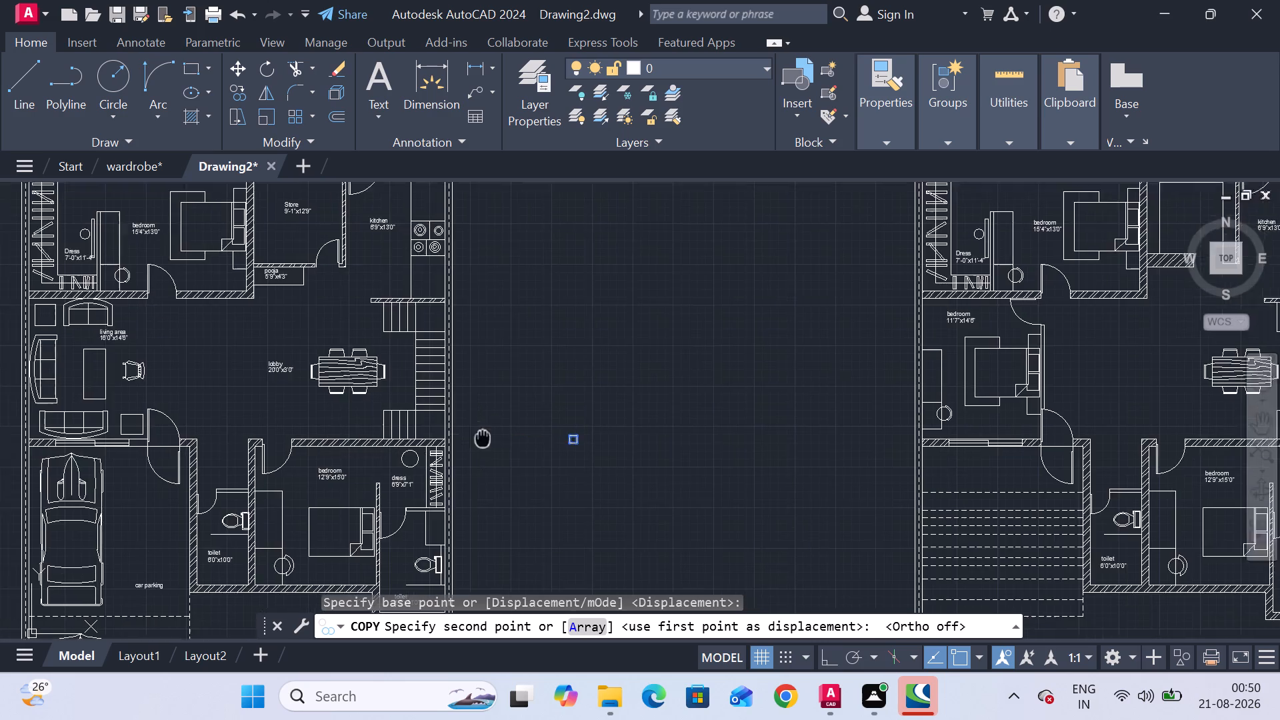
{"action": "middle_click_drag", "start_coordinate": [527, 463], "coordinate": [623, 504]}
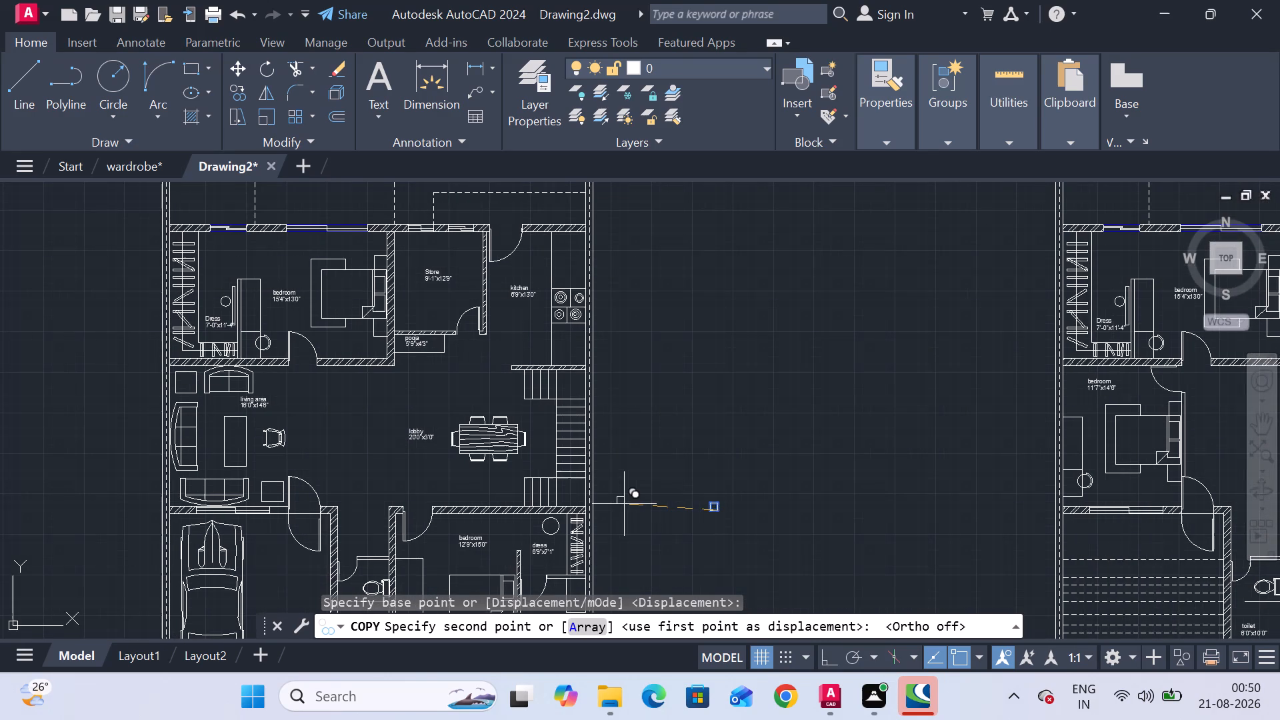
{"action": "middle_click_drag", "start_coordinate": [299, 256], "coordinate": [328, 300]}
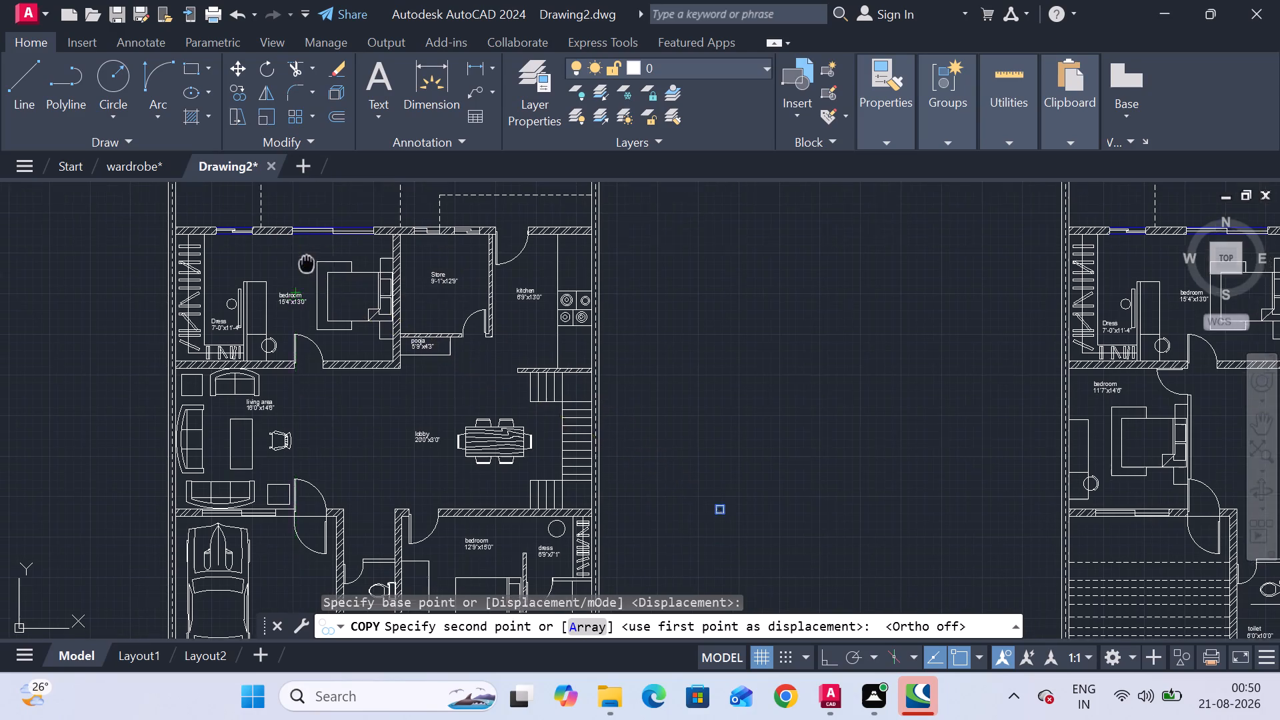
{"action": "middle_click_drag", "start_coordinate": [328, 300], "coordinate": [397, 418]}
{"action": "scroll", "coordinate": [277, 390], "scroll_direction": "up", "scroll_amount": 4}
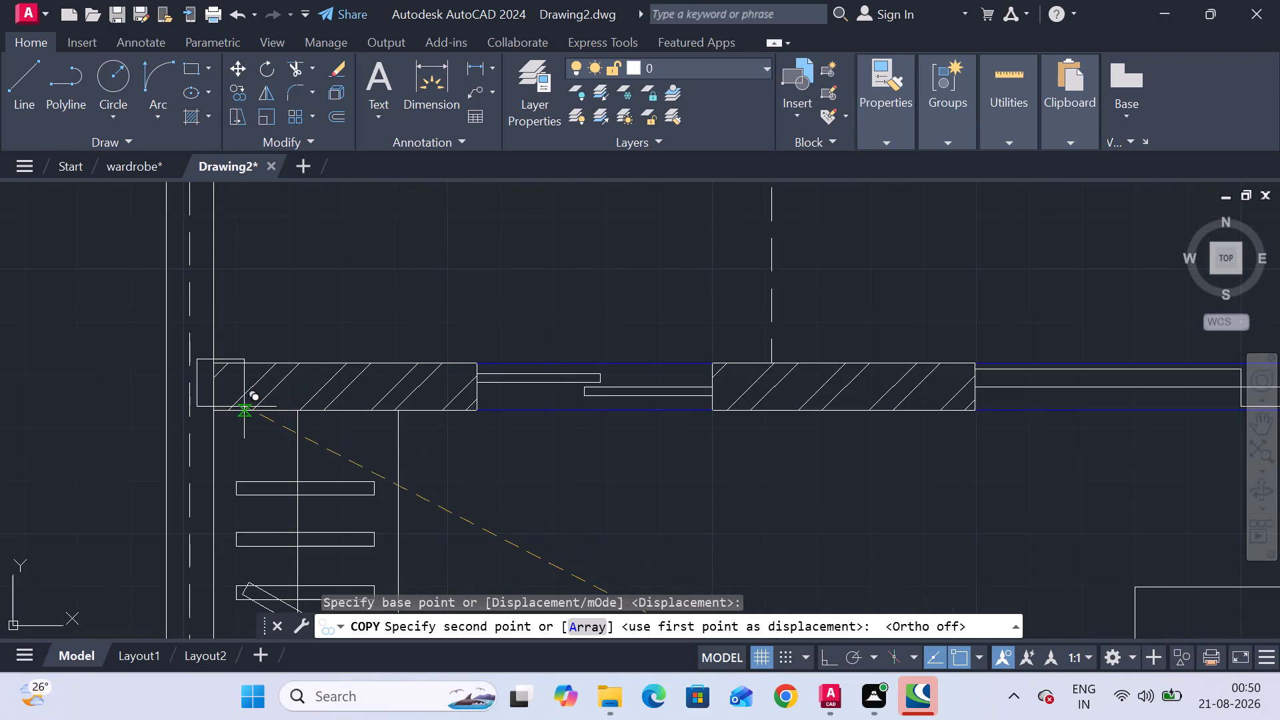
{"action": "left_click", "coordinate": [261, 410]}
{"action": "scroll", "coordinate": [565, 516], "scroll_direction": "down", "scroll_amount": 1}
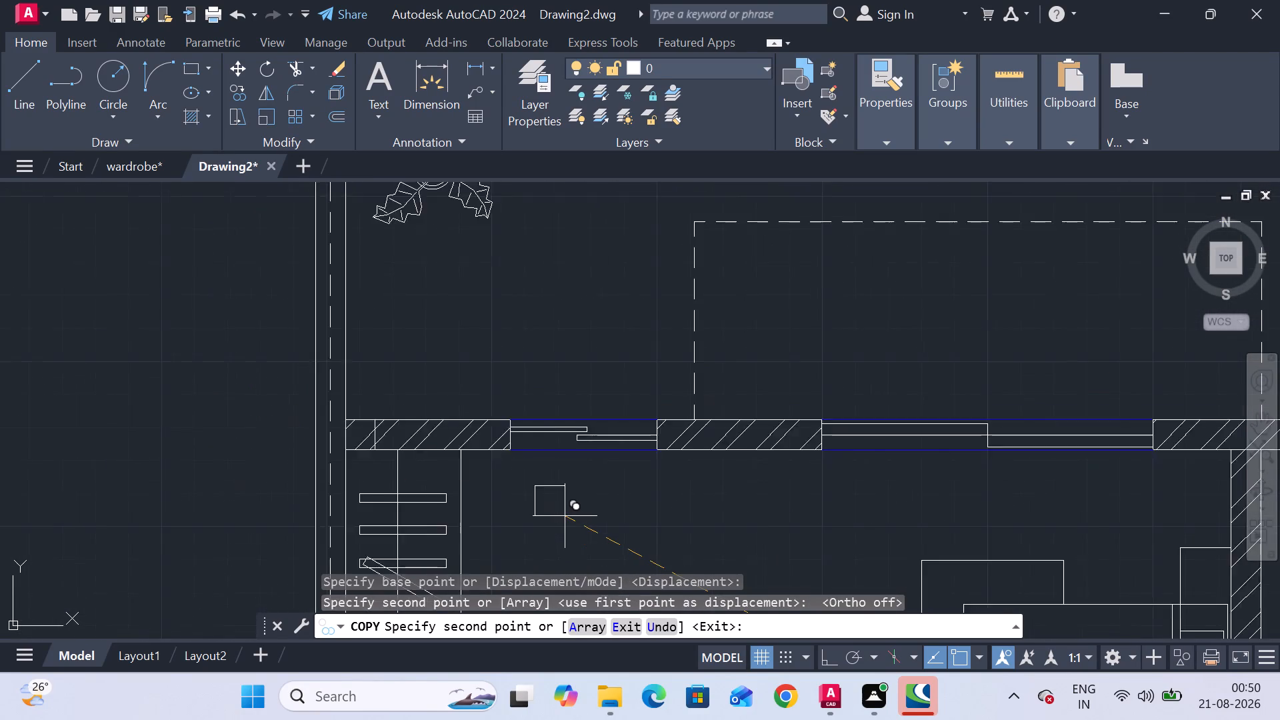
Copy the 9" square into the car-parking plan's north wall between the bedroom windows, at the bedroom-store wall junction, and at the kitchen's northeast corner.
{"action": "scroll", "coordinate": [565, 516], "scroll_direction": "down", "scroll_amount": 1}
{"action": "middle_click_drag", "start_coordinate": [565, 516], "coordinate": [475, 433]}
{"action": "scroll", "coordinate": [498, 433], "scroll_direction": "down", "scroll_amount": 1}
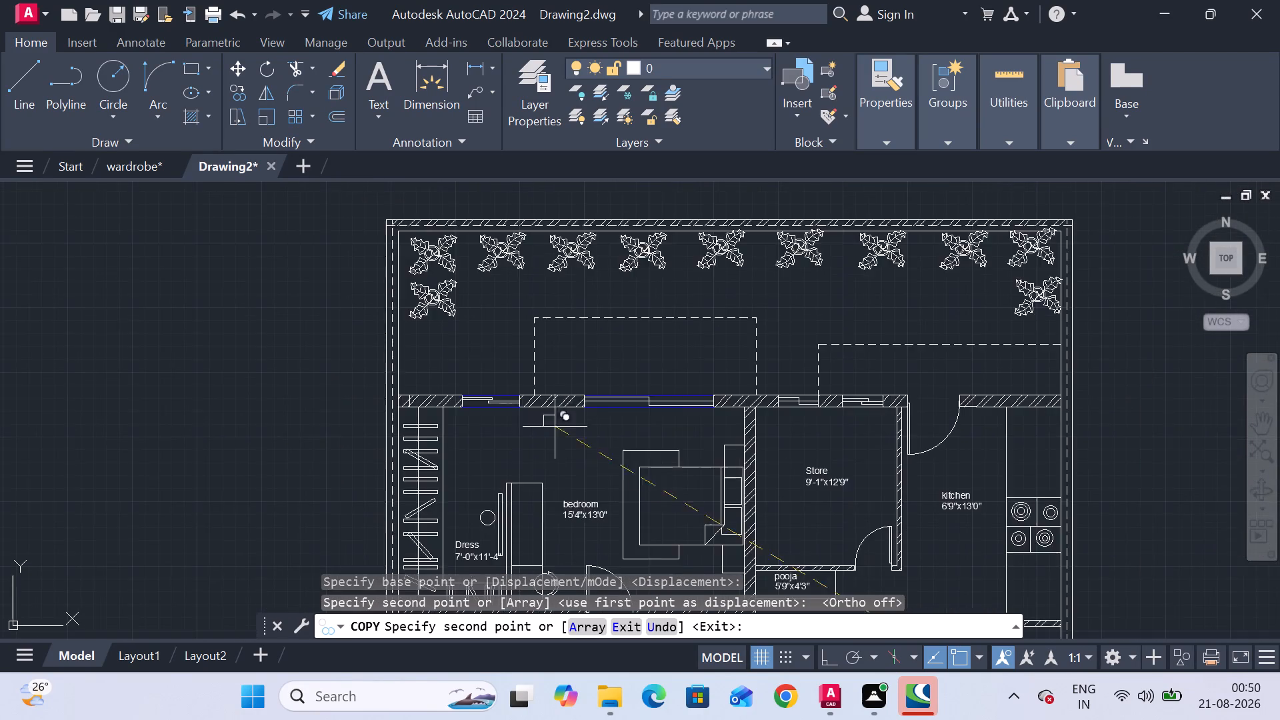
{"action": "scroll", "coordinate": [570, 399], "scroll_direction": "up", "scroll_amount": 3}
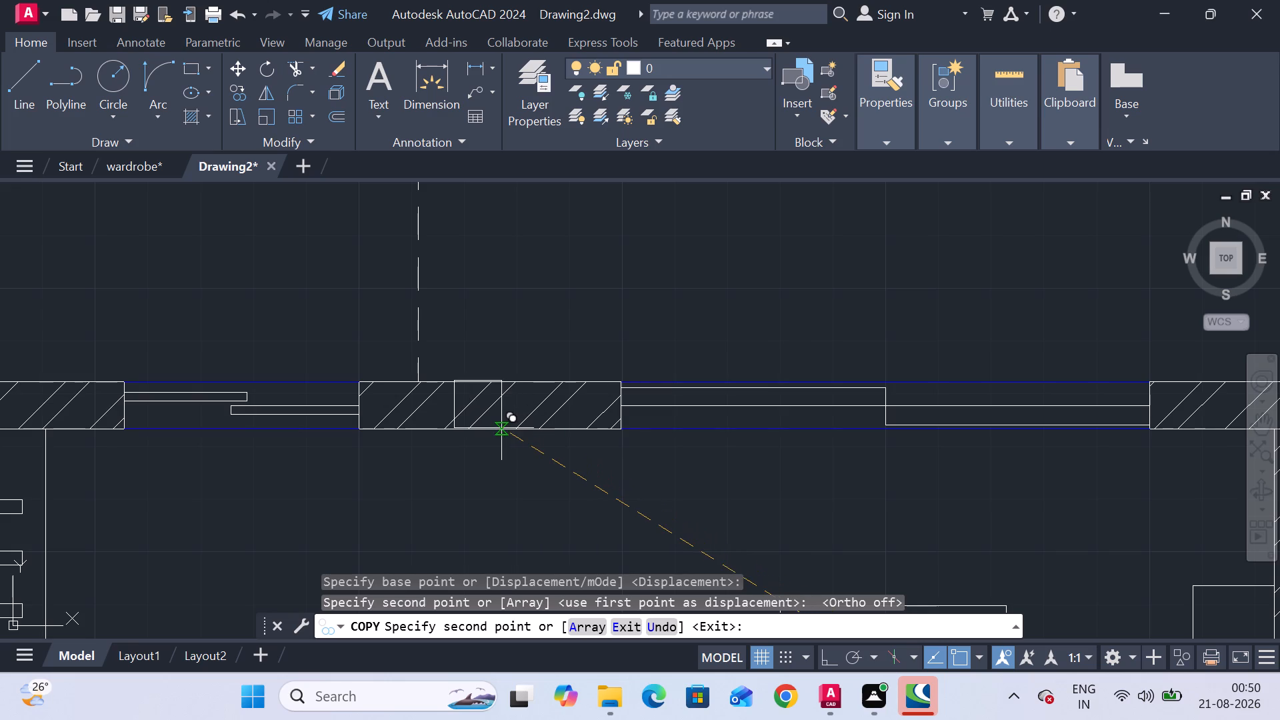
{"action": "left_click", "coordinate": [501, 428]}
{"action": "scroll", "coordinate": [535, 485], "scroll_direction": "down", "scroll_amount": 2}
{"action": "middle_click_drag", "start_coordinate": [535, 485], "coordinate": [443, 388]}
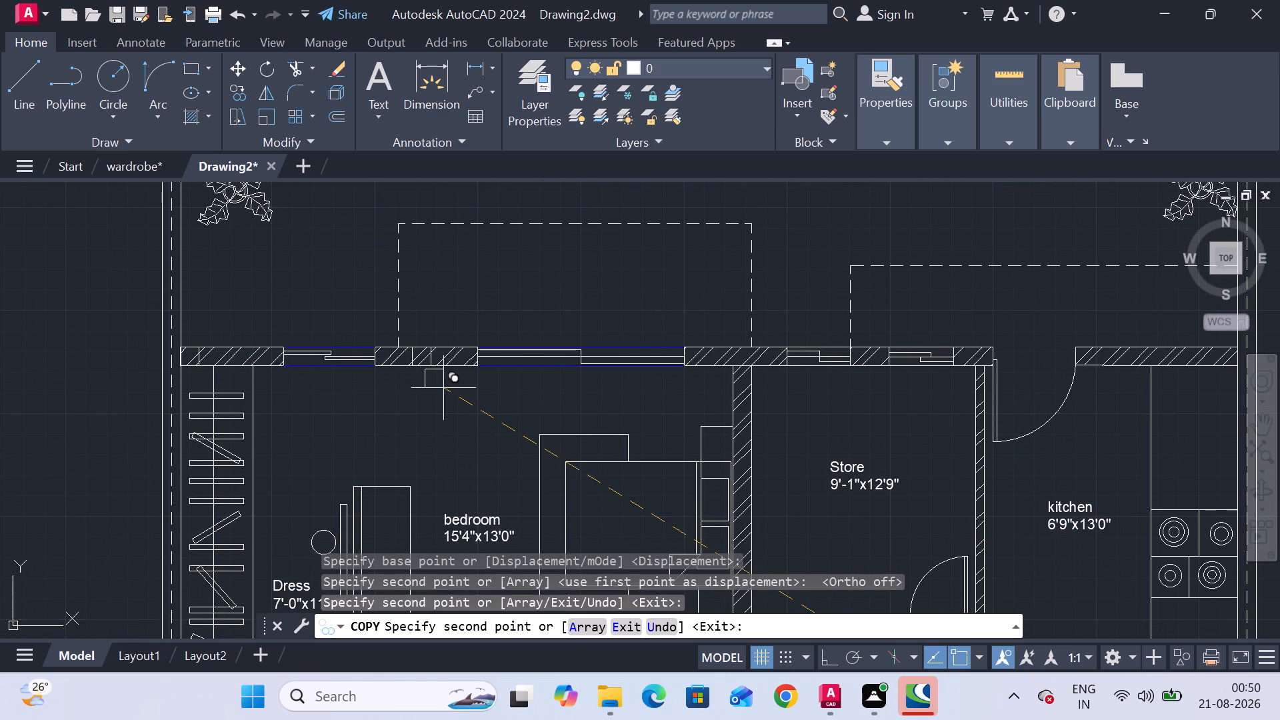
{"action": "scroll", "coordinate": [741, 369], "scroll_direction": "up", "scroll_amount": 4}
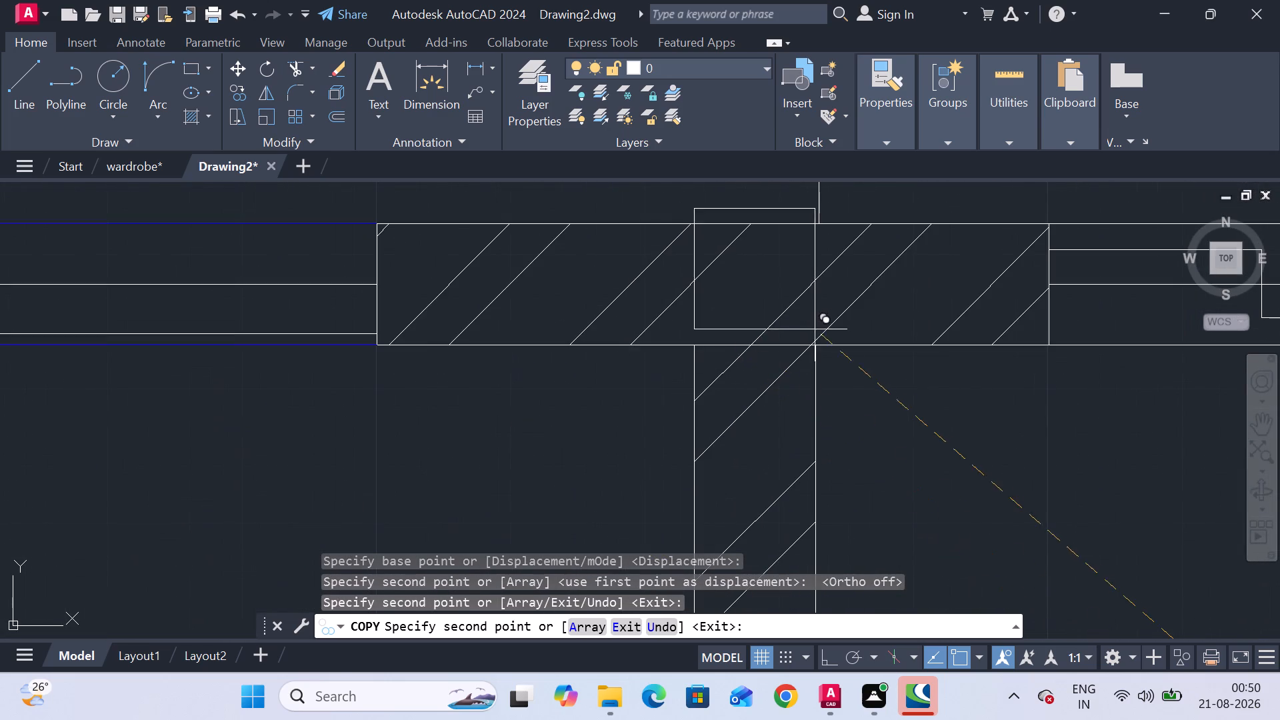
{"action": "left_click", "coordinate": [821, 344]}
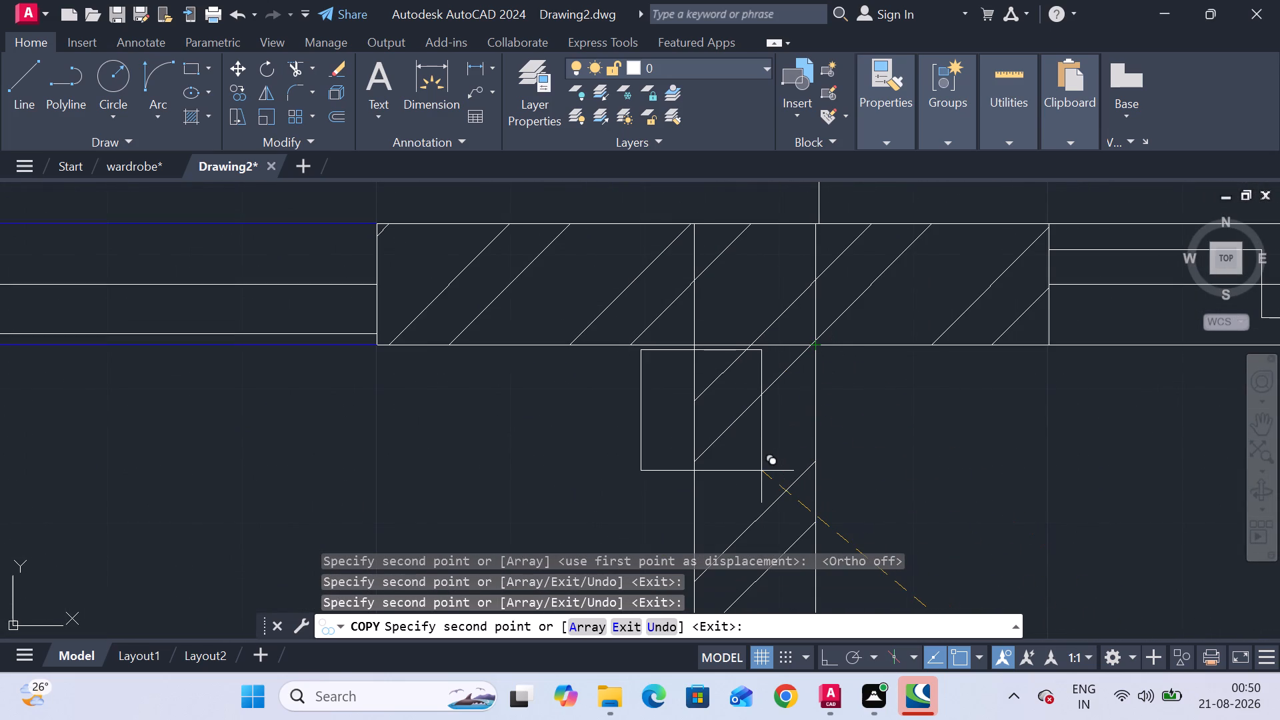
{"action": "scroll", "coordinate": [761, 471], "scroll_direction": "down", "scroll_amount": 3}
{"action": "middle_click_drag", "start_coordinate": [760, 471], "coordinate": [380, 379]}
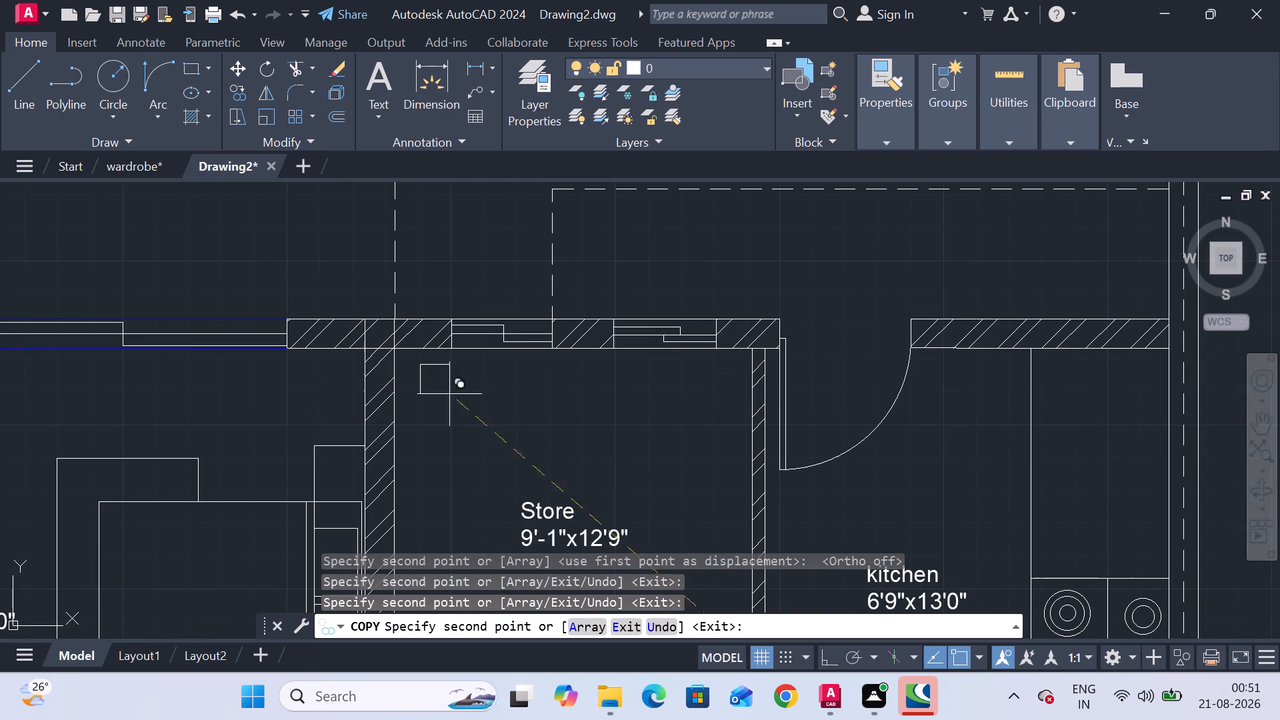
{"action": "middle_click_drag", "start_coordinate": [942, 451], "coordinate": [584, 463]}
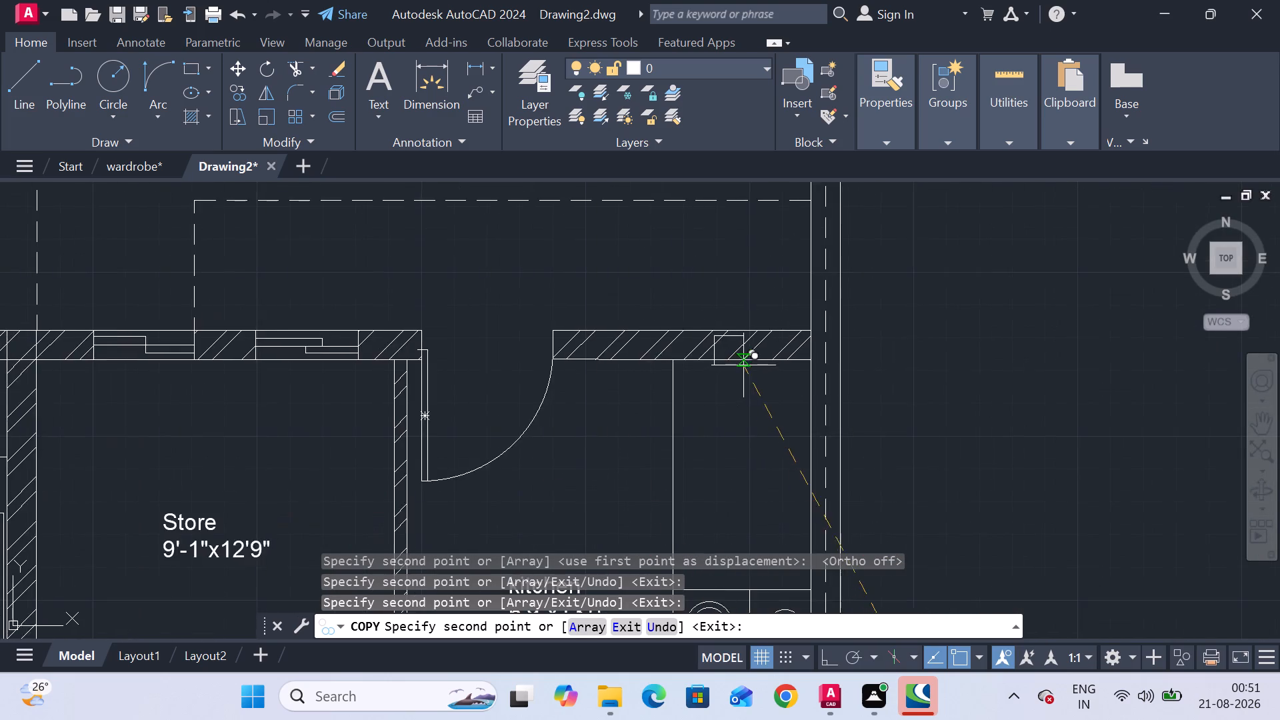
{"action": "scroll", "coordinate": [743, 365], "scroll_direction": "up", "scroll_amount": 3}
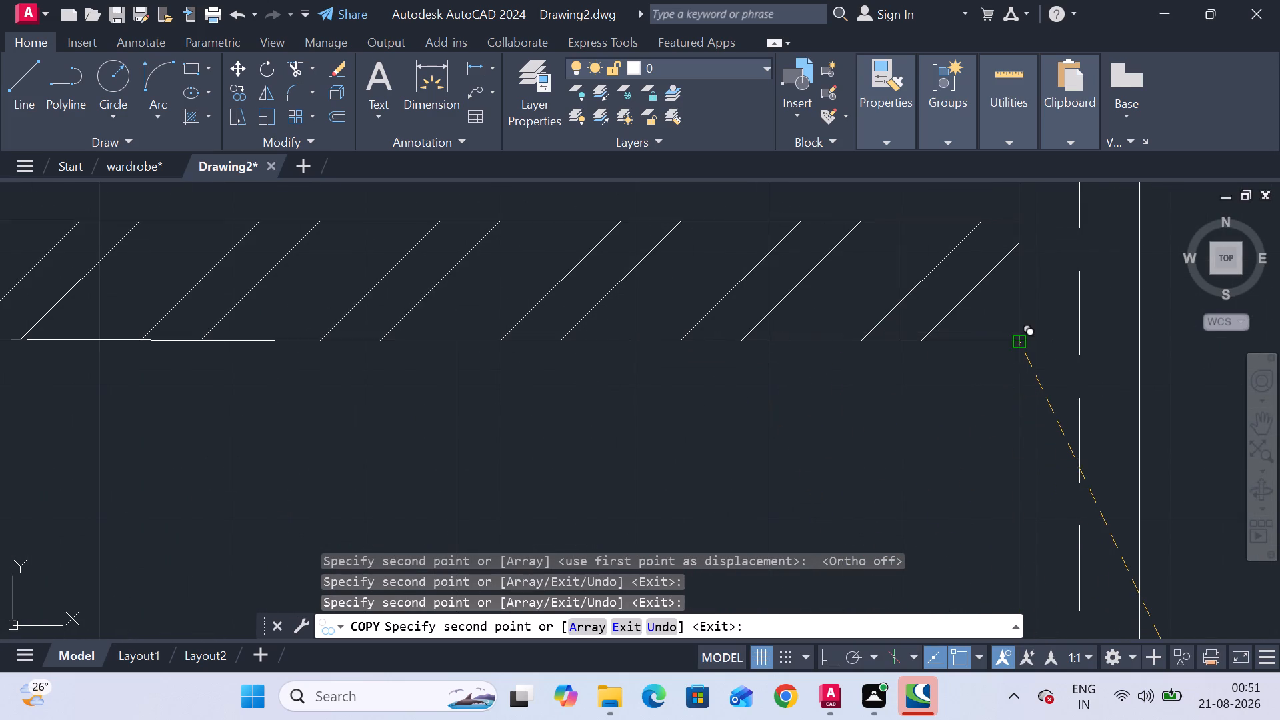
{"action": "left_click", "coordinate": [1015, 342]}
Copy the 9" square to the east ends of the kitchen's south wall and the dress room's north wall, on both sides of the staircase.
{"action": "scroll", "coordinate": [739, 470], "scroll_direction": "down", "scroll_amount": 4}
{"action": "middle_click_drag", "start_coordinate": [739, 470], "coordinate": [977, 317]}
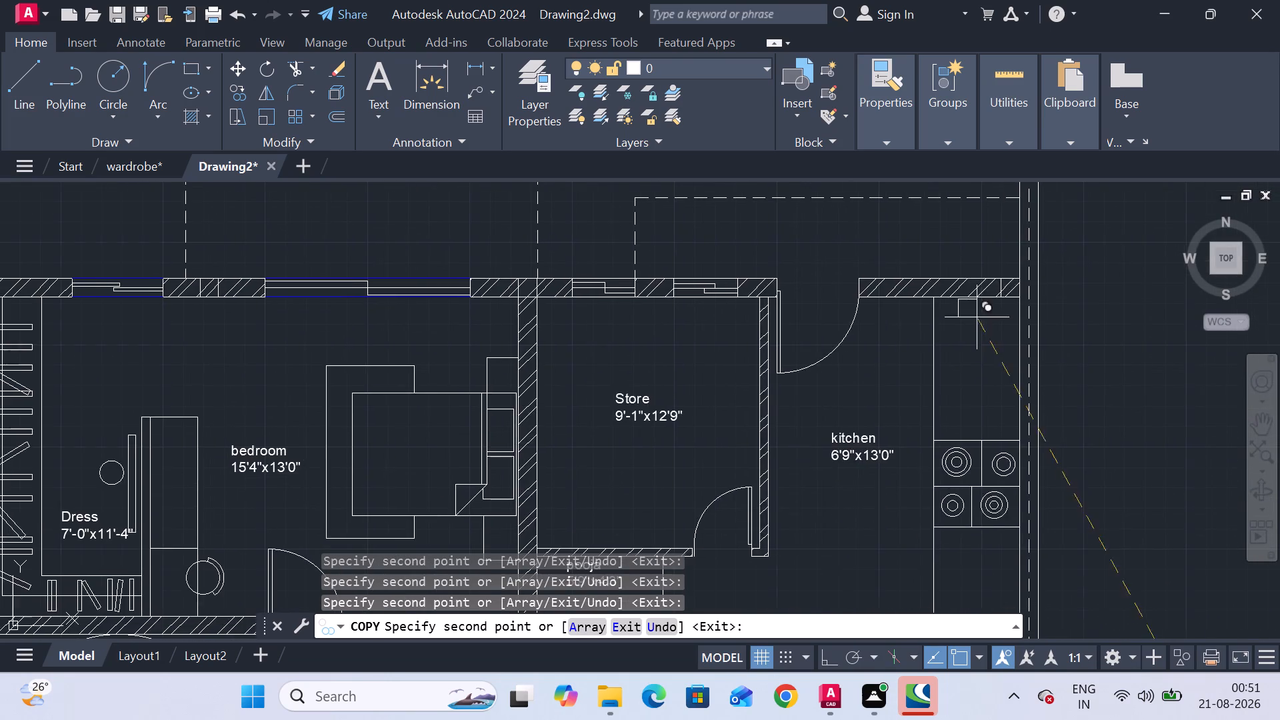
{"action": "scroll", "coordinate": [613, 401], "scroll_direction": "down", "scroll_amount": 2}
{"action": "middle_click_drag", "start_coordinate": [613, 401], "coordinate": [691, 276]}
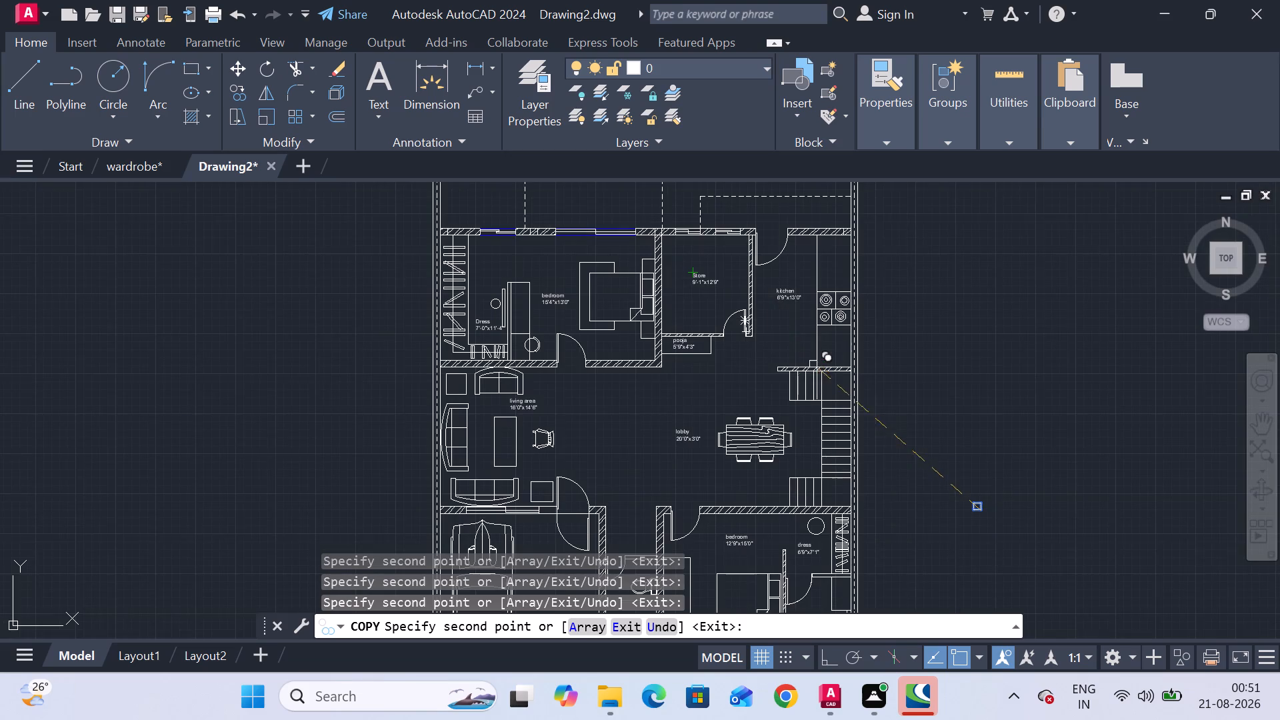
{"action": "scroll", "coordinate": [849, 372], "scroll_direction": "up", "scroll_amount": 6}
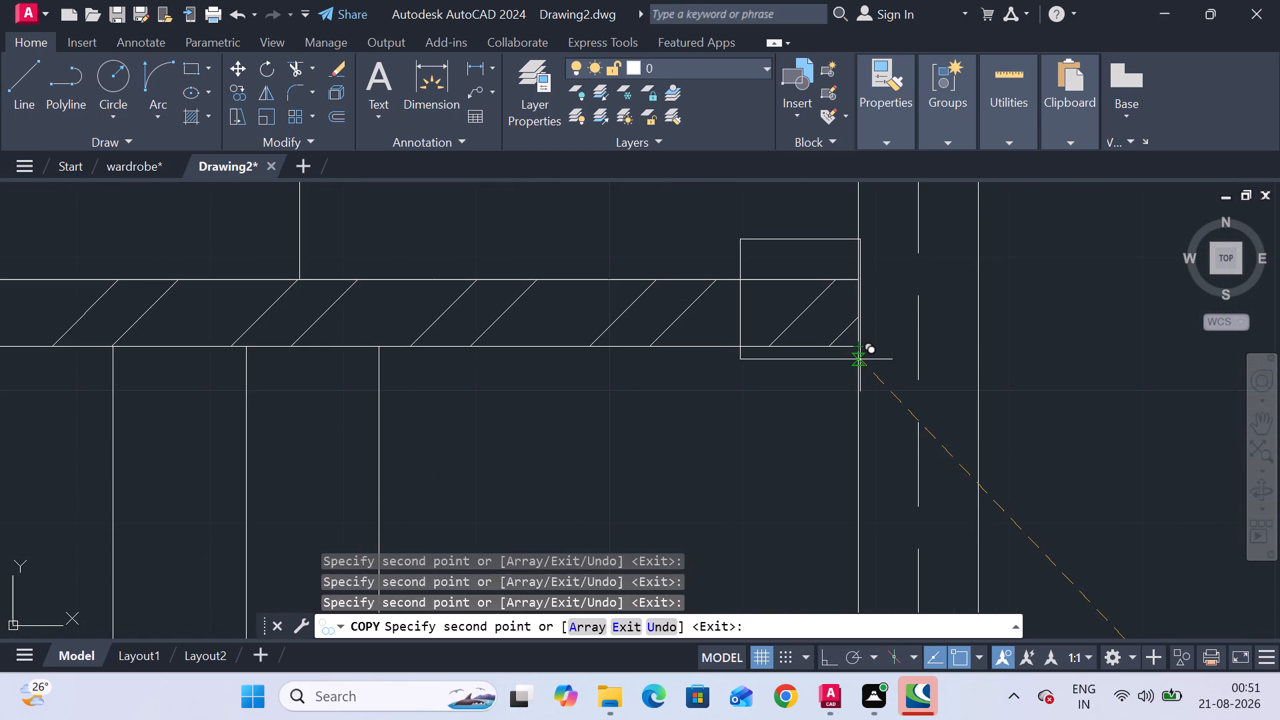
{"action": "left_click", "coordinate": [859, 375]}
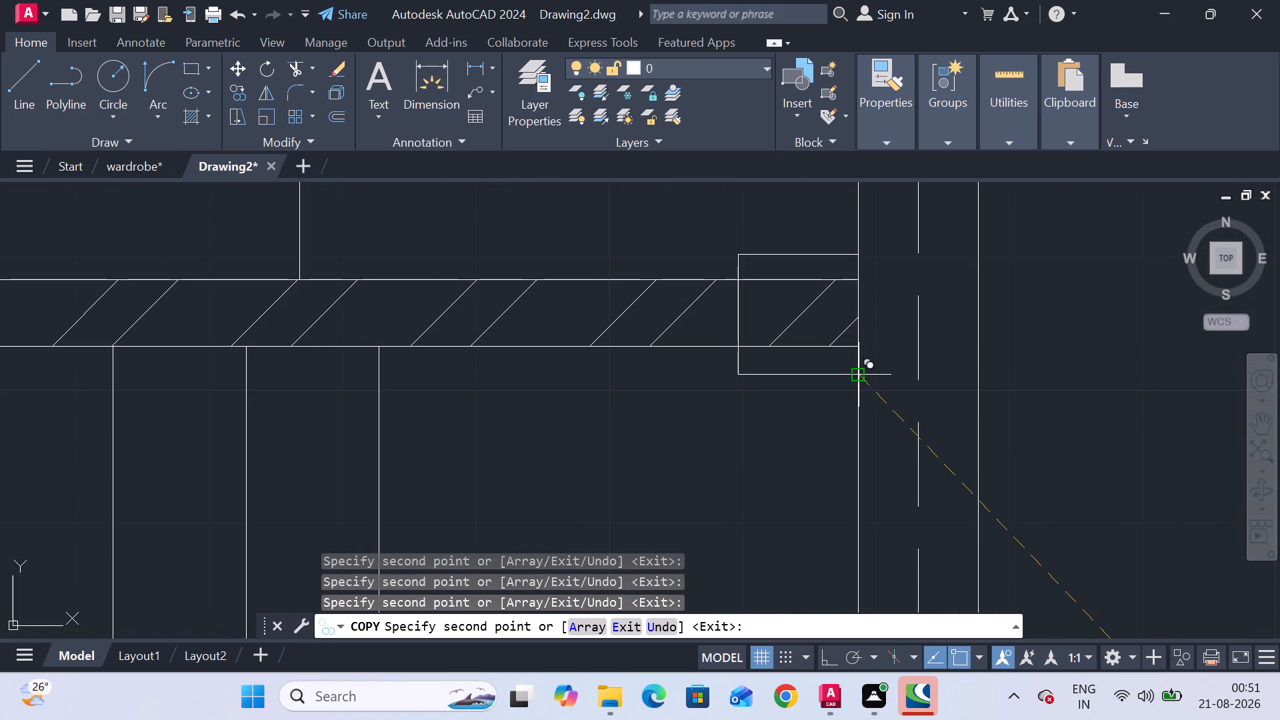
{"action": "scroll", "coordinate": [683, 467], "scroll_direction": "down", "scroll_amount": 3}
{"action": "middle_click_drag", "start_coordinate": [681, 461], "coordinate": [773, 271]}
{"action": "scroll", "coordinate": [733, 357], "scroll_direction": "down", "scroll_amount": 3}
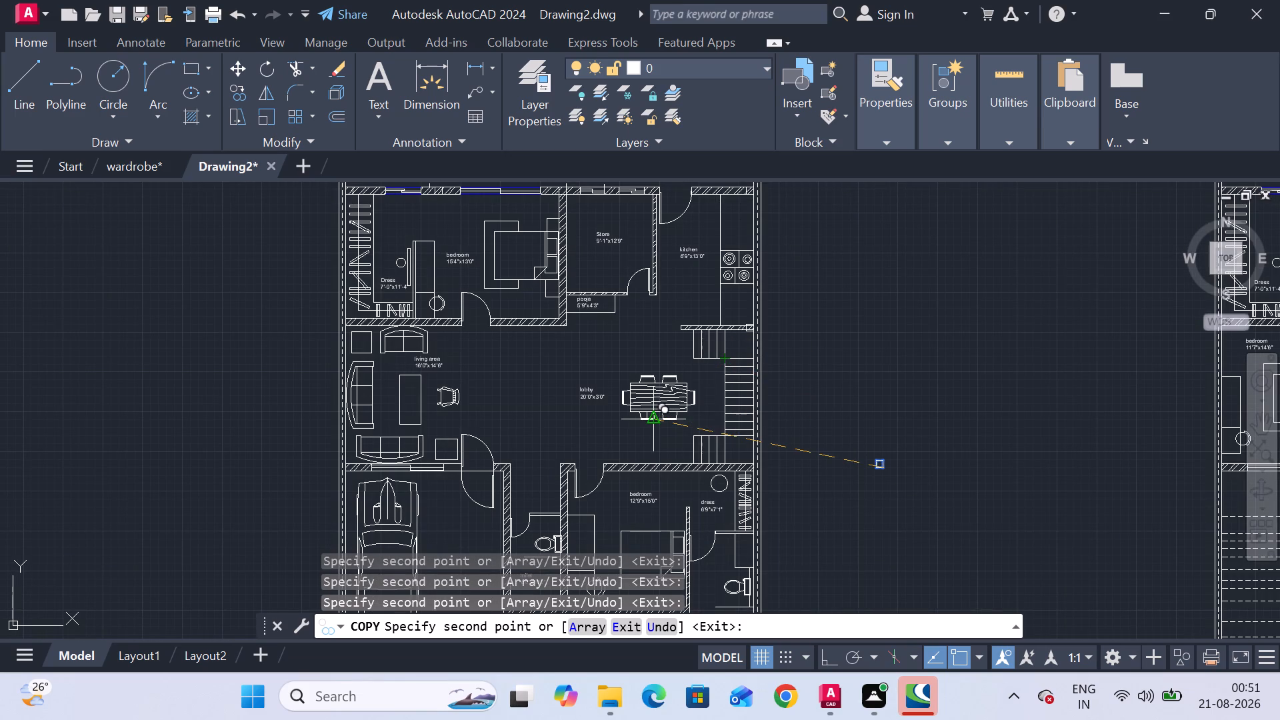
{"action": "scroll", "coordinate": [745, 473], "scroll_direction": "up", "scroll_amount": 5}
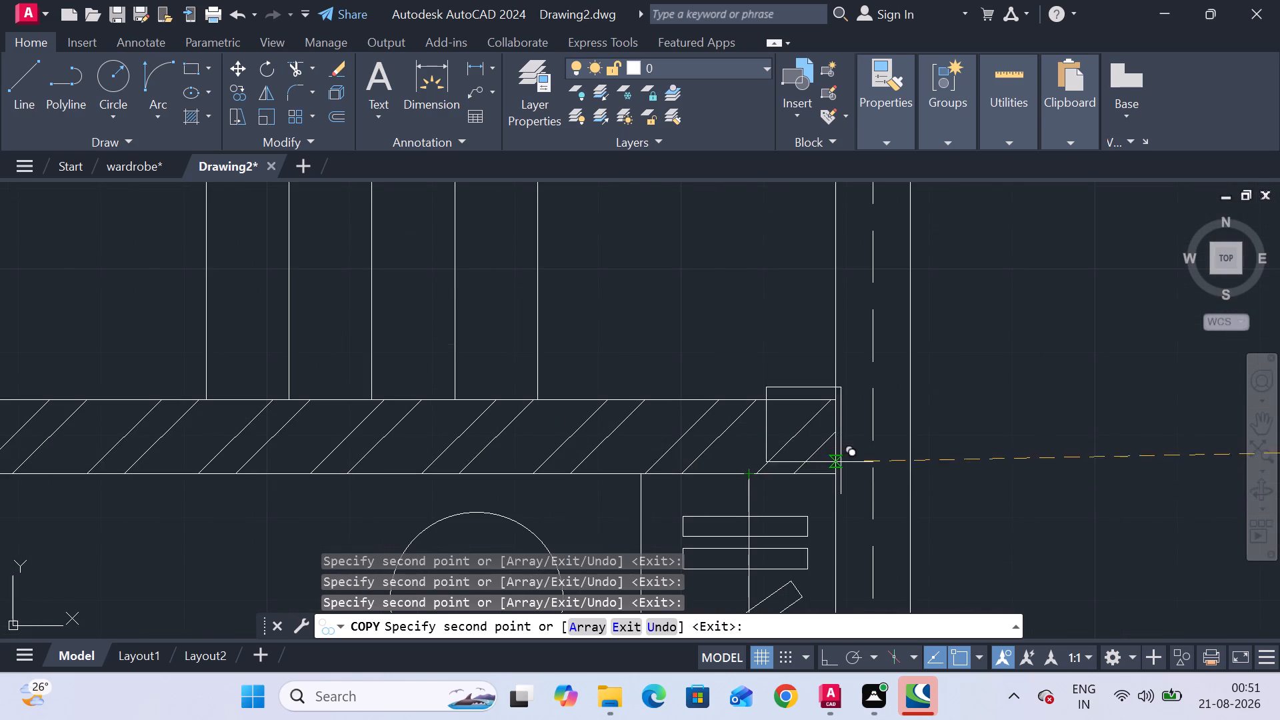
{"action": "left_click", "coordinate": [838, 474]}
Copy the 9" square into the east end of the 6'9"x11'0" toilet's south wall.
{"action": "scroll", "coordinate": [657, 510], "scroll_direction": "down", "scroll_amount": 3}
{"action": "middle_click_drag", "start_coordinate": [656, 501], "coordinate": [684, 306]}
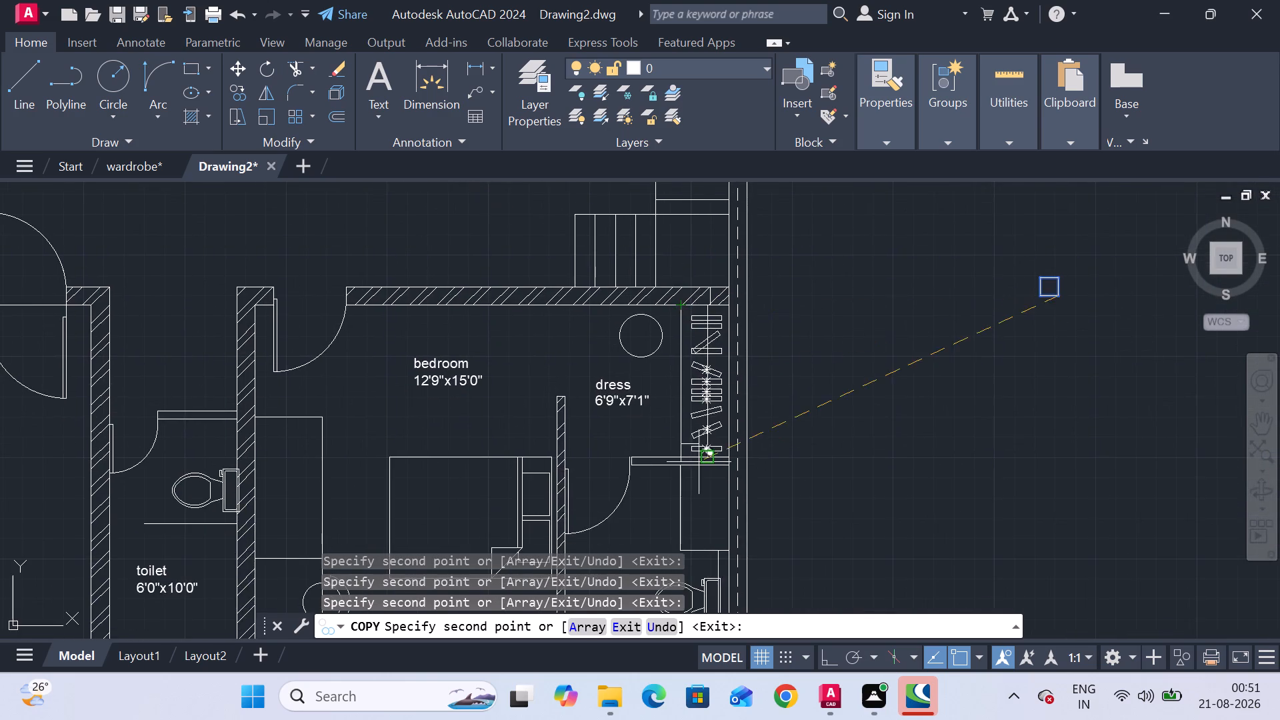
{"action": "middle_click_drag", "start_coordinate": [699, 466], "coordinate": [757, 272]}
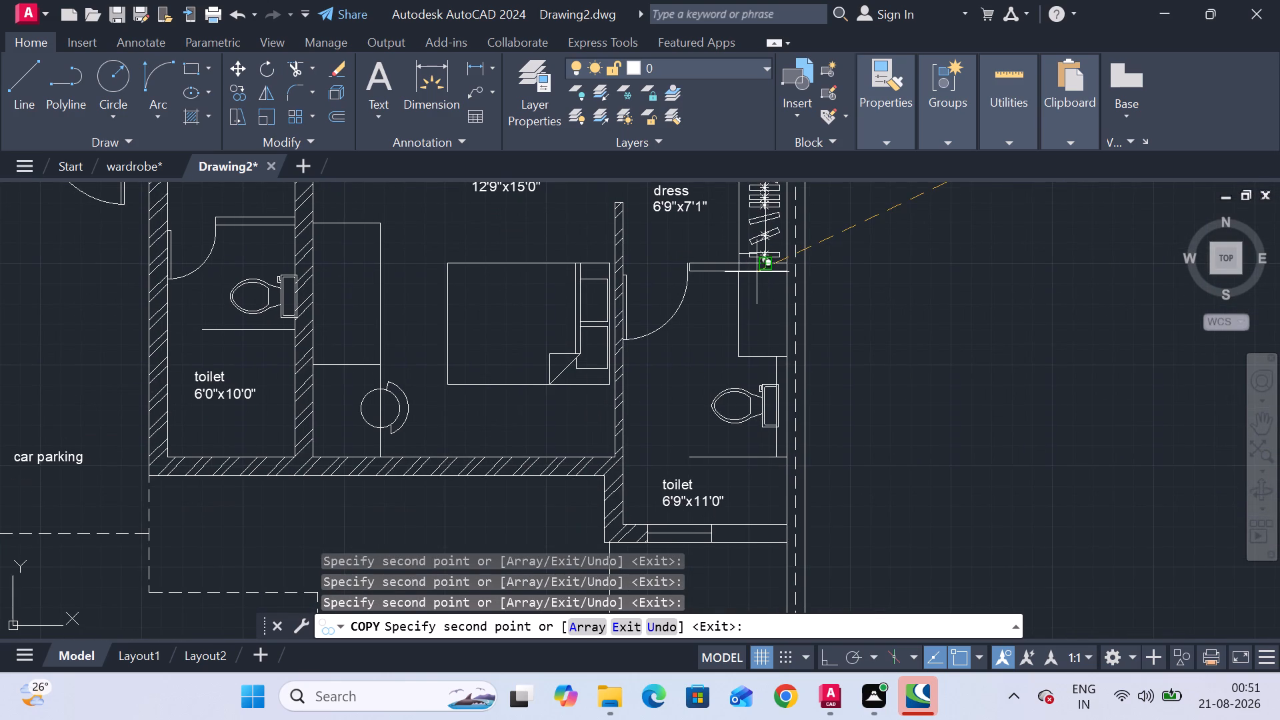
{"action": "scroll", "coordinate": [752, 493], "scroll_direction": "up", "scroll_amount": 2}
{"action": "middle_click_drag", "start_coordinate": [772, 479], "coordinate": [770, 235]}
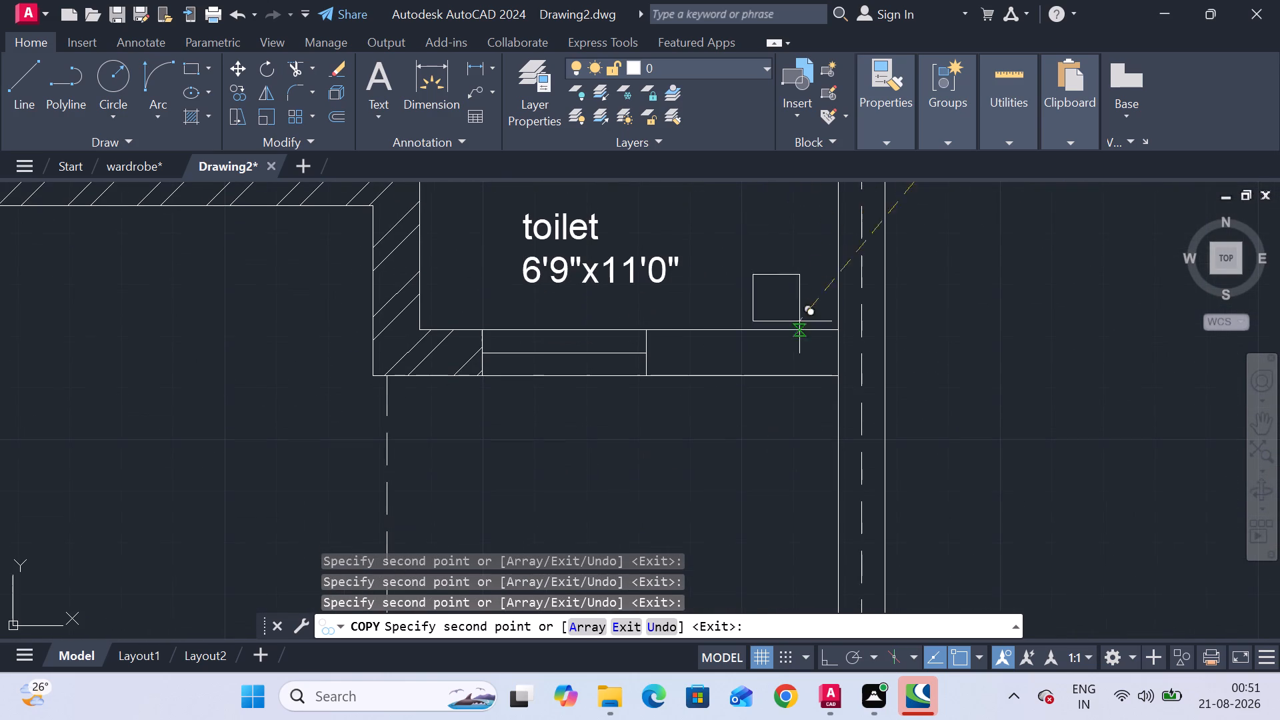
{"action": "left_click", "coordinate": [833, 370]}
Copy the 9" square onto the west boundary wall beside the northern car in the car parking.
{"action": "scroll", "coordinate": [475, 381], "scroll_direction": "down", "scroll_amount": 3}
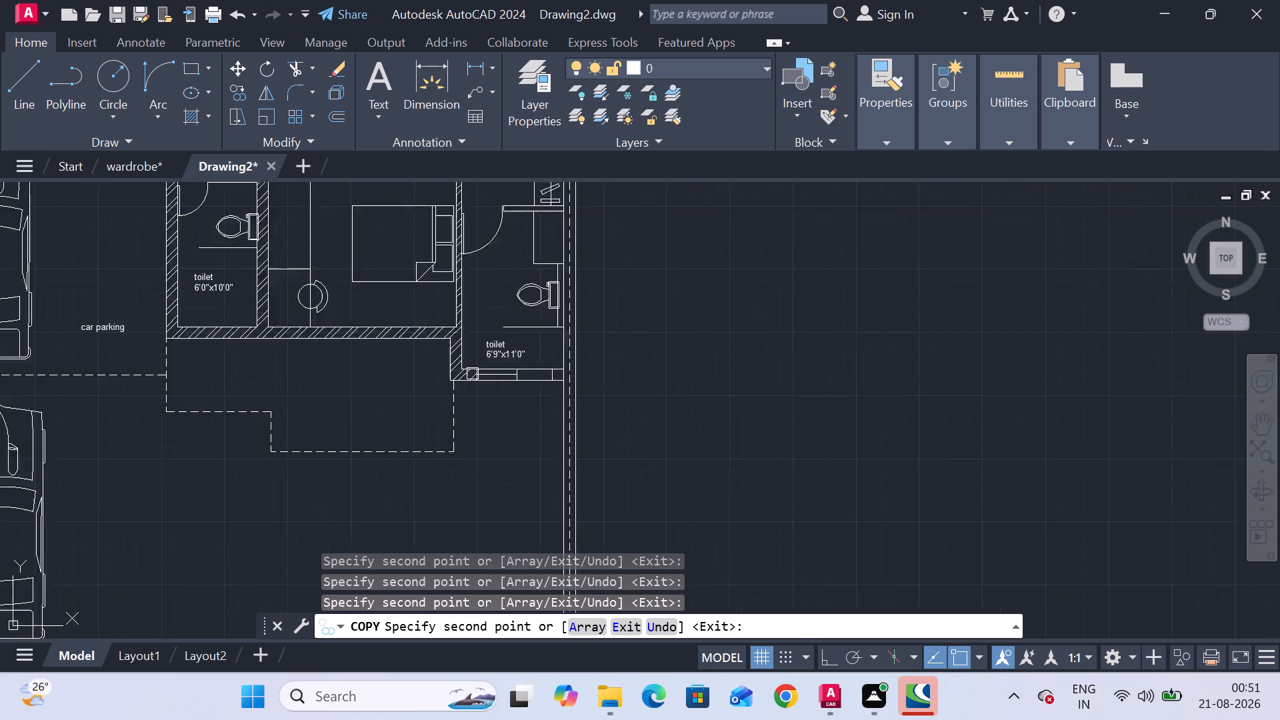
{"action": "scroll", "coordinate": [475, 381], "scroll_direction": "down", "scroll_amount": 1}
{"action": "middle_click_drag", "start_coordinate": [475, 381], "coordinate": [793, 476]}
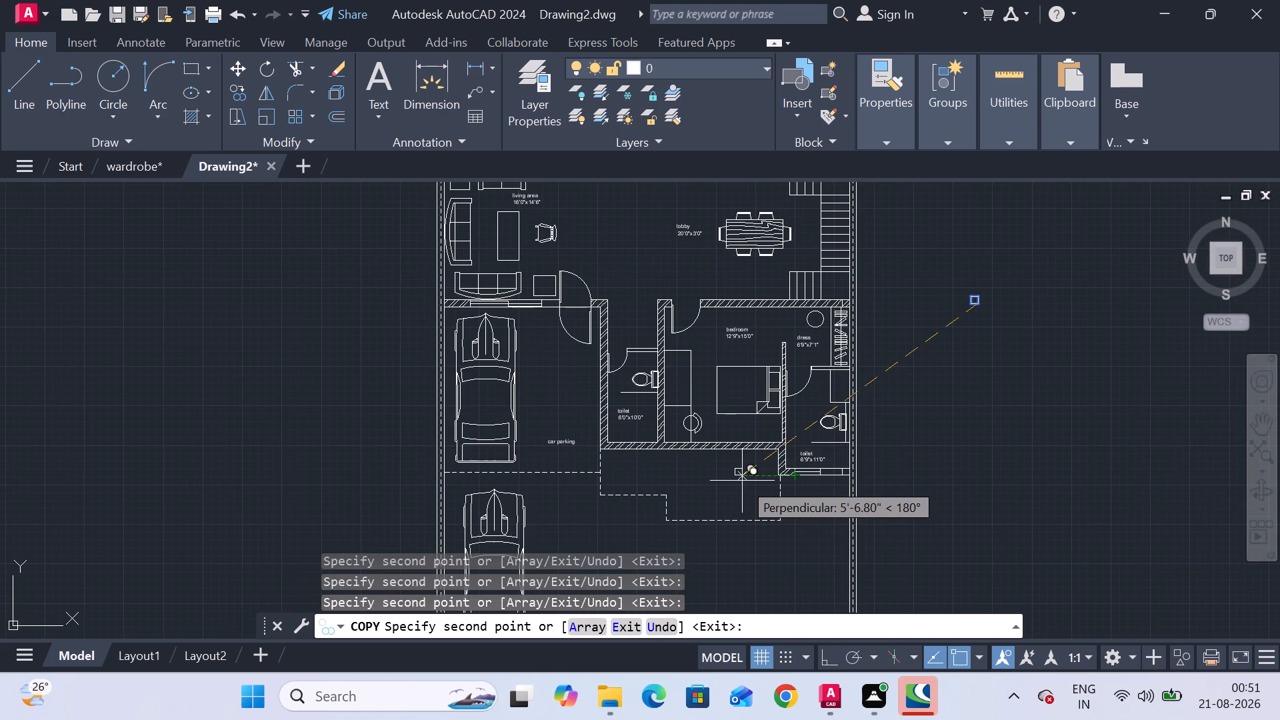
{"action": "scroll", "coordinate": [572, 417], "scroll_direction": "down", "scroll_amount": 1}
{"action": "middle_click_drag", "start_coordinate": [565, 417], "coordinate": [587, 231]}
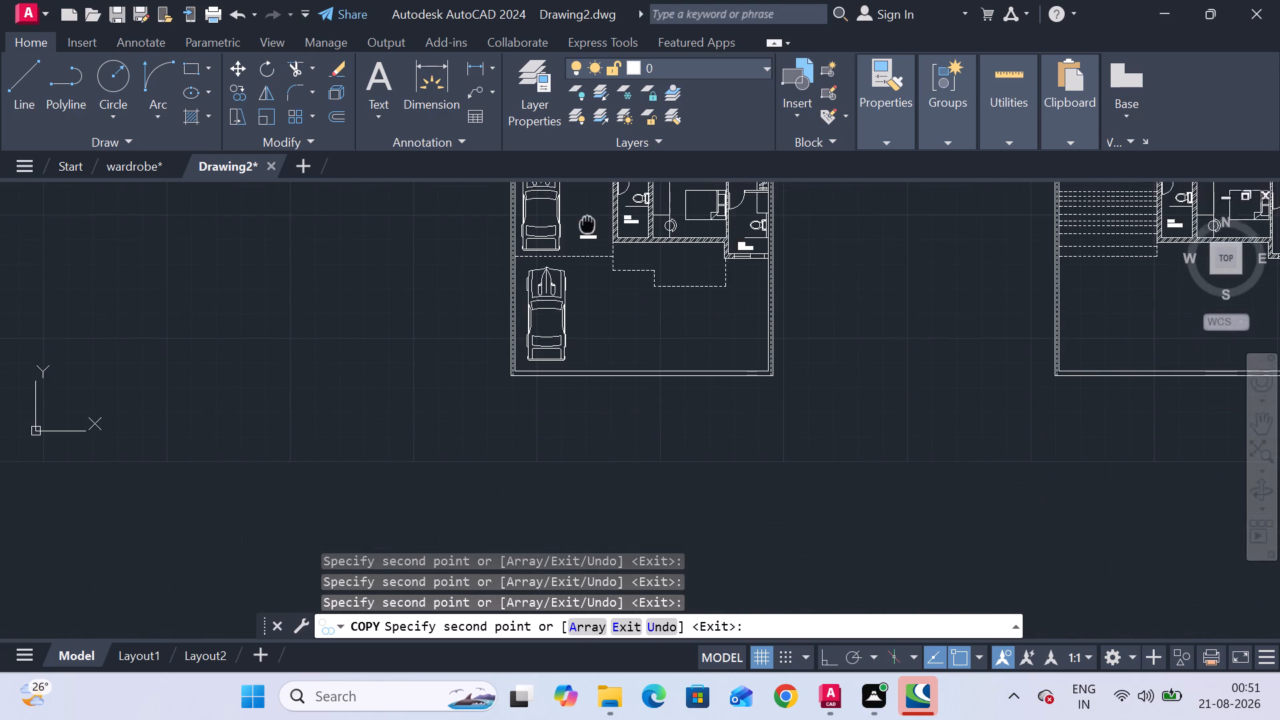
{"action": "middle_click_drag", "start_coordinate": [587, 231], "coordinate": [595, 385]}
{"action": "scroll", "coordinate": [556, 385], "scroll_direction": "up", "scroll_amount": 3}
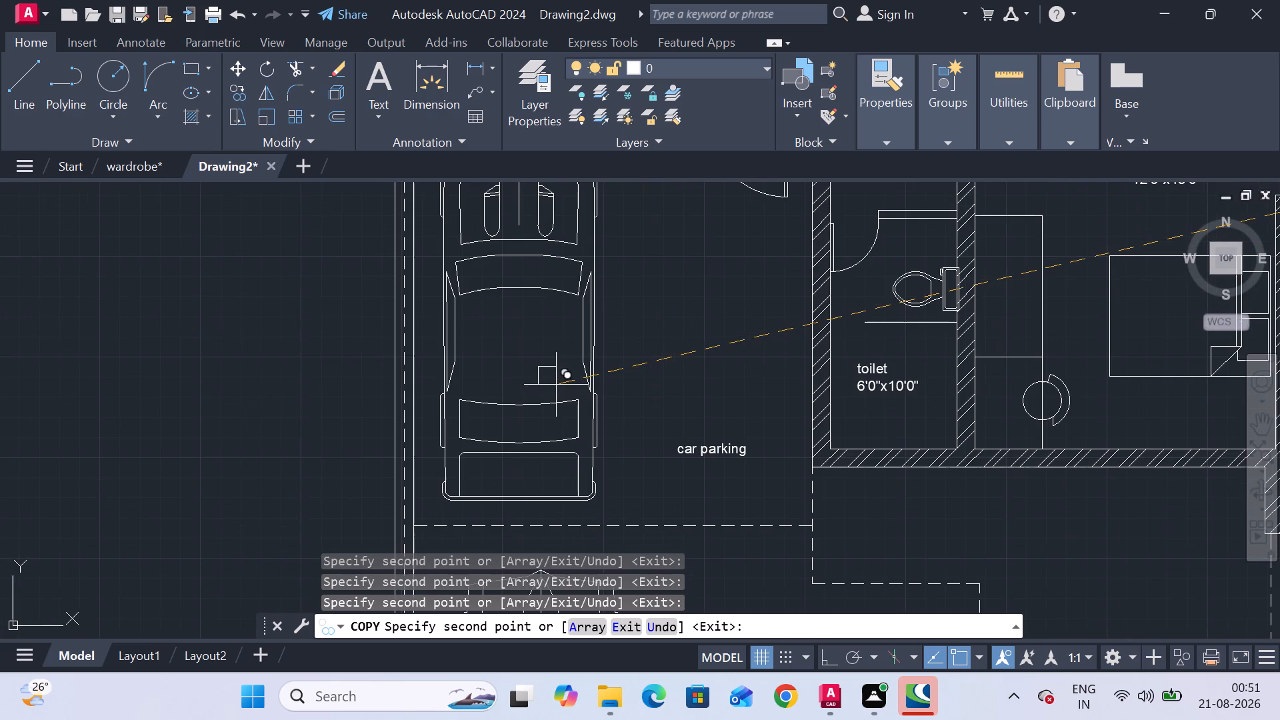
{"action": "scroll", "coordinate": [423, 387], "scroll_direction": "up", "scroll_amount": 2}
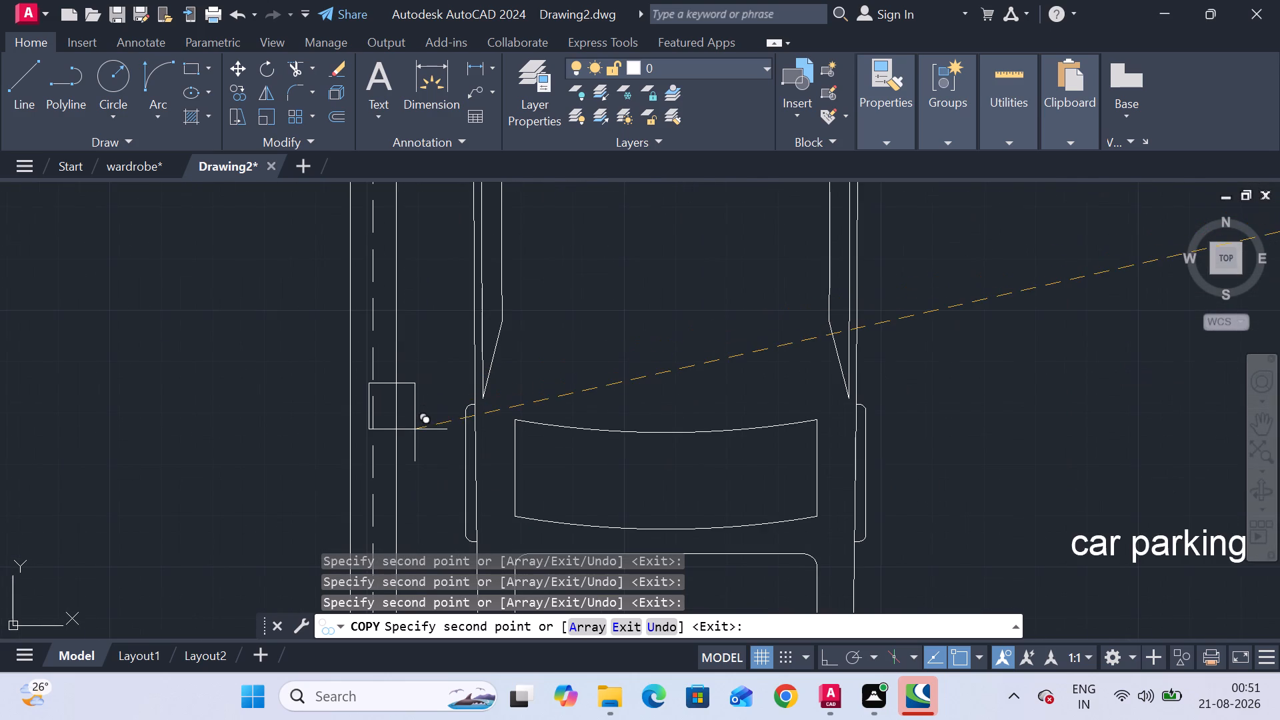
{"action": "left_click", "coordinate": [415, 429]}
Copy the 9" square into the west end of the wall between the living area and the car parking.
{"action": "scroll", "coordinate": [548, 319], "scroll_direction": "down", "scroll_amount": 1}
{"action": "middle_click_drag", "start_coordinate": [548, 319], "coordinate": [535, 404]}
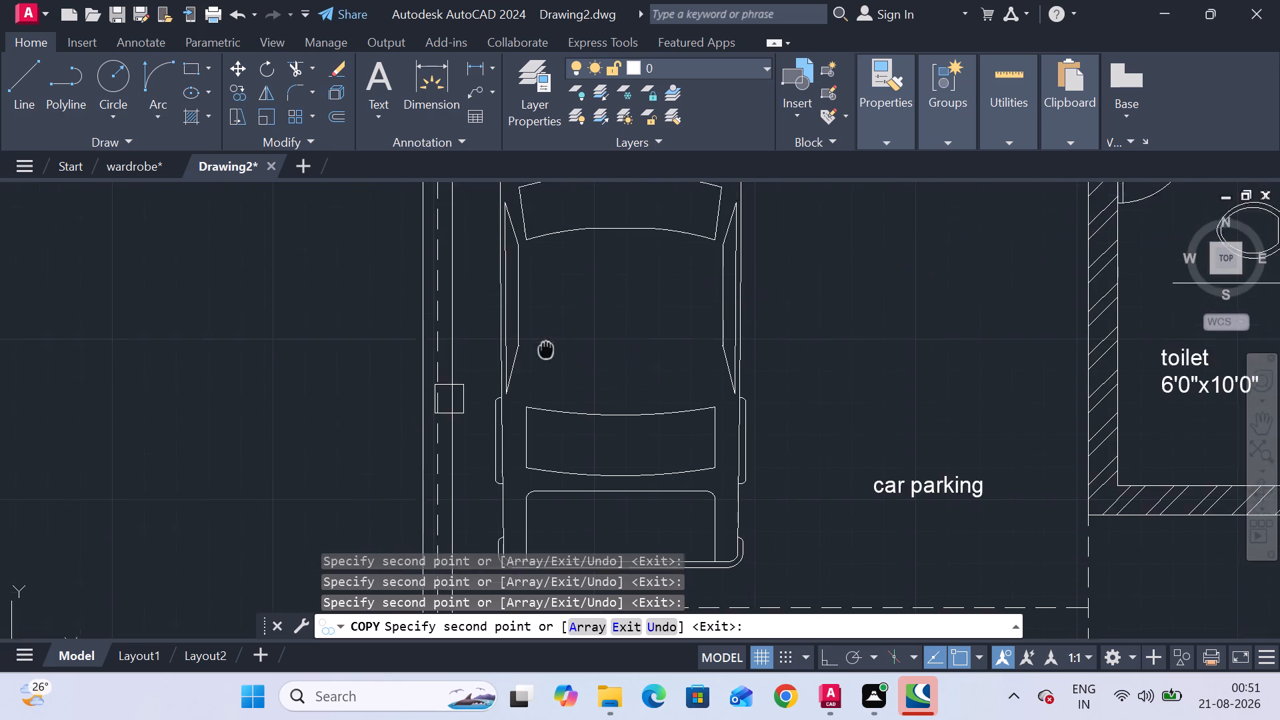
{"action": "middle_click_drag", "start_coordinate": [535, 404], "coordinate": [515, 527]}
{"action": "scroll", "coordinate": [537, 395], "scroll_direction": "down", "scroll_amount": 2}
{"action": "scroll", "coordinate": [517, 263], "scroll_direction": "up", "scroll_amount": 4}
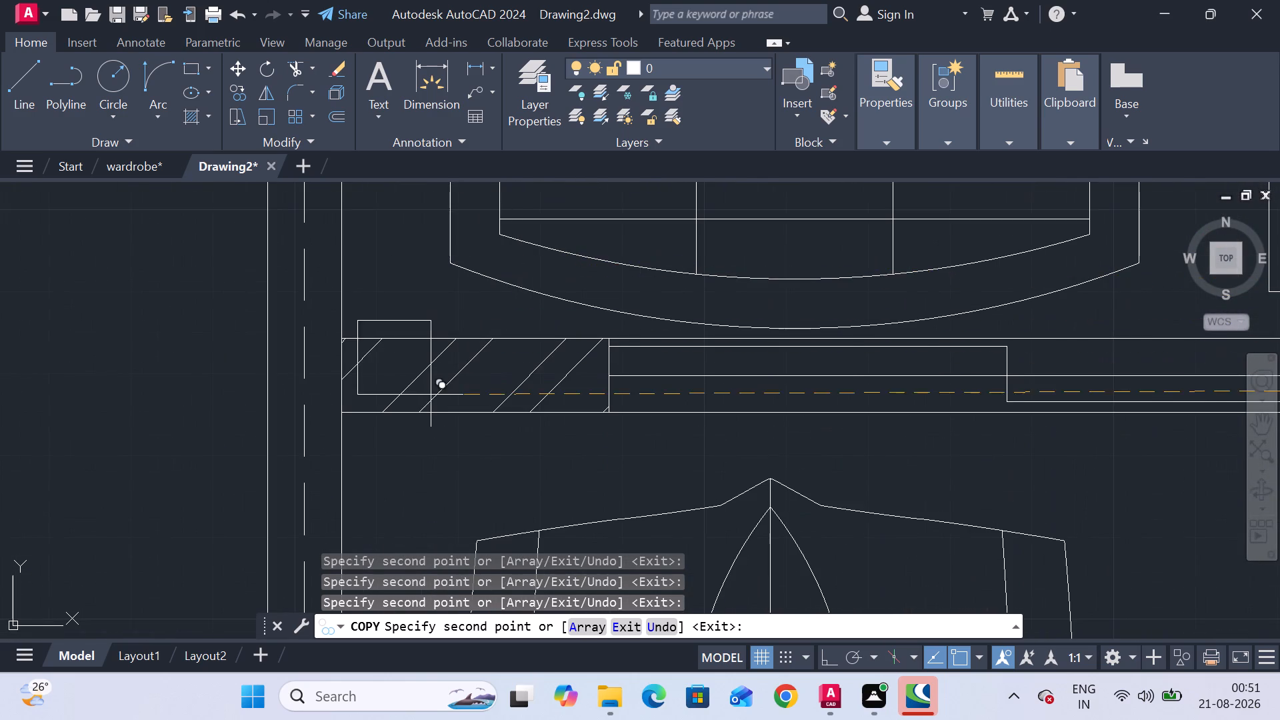
{"action": "left_click", "coordinate": [414, 415]}
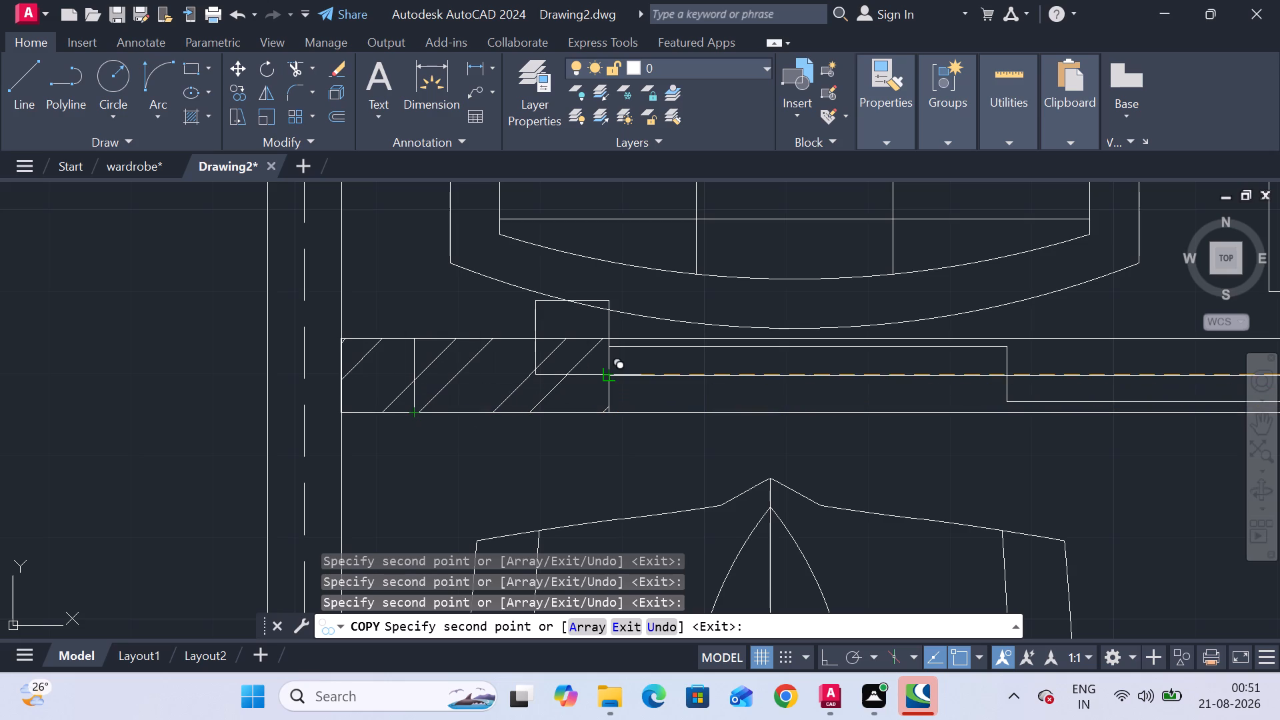
Copy the 9" square into the north bedroom's south wall at its west end, below the dress partition, and at its southeast corner.
{"action": "scroll", "coordinate": [611, 375], "scroll_direction": "down", "scroll_amount": 2}
{"action": "middle_click_drag", "start_coordinate": [611, 375], "coordinate": [537, 541]}
{"action": "scroll", "coordinate": [574, 370], "scroll_direction": "down", "scroll_amount": 2}
{"action": "middle_click_drag", "start_coordinate": [574, 370], "coordinate": [574, 381]}
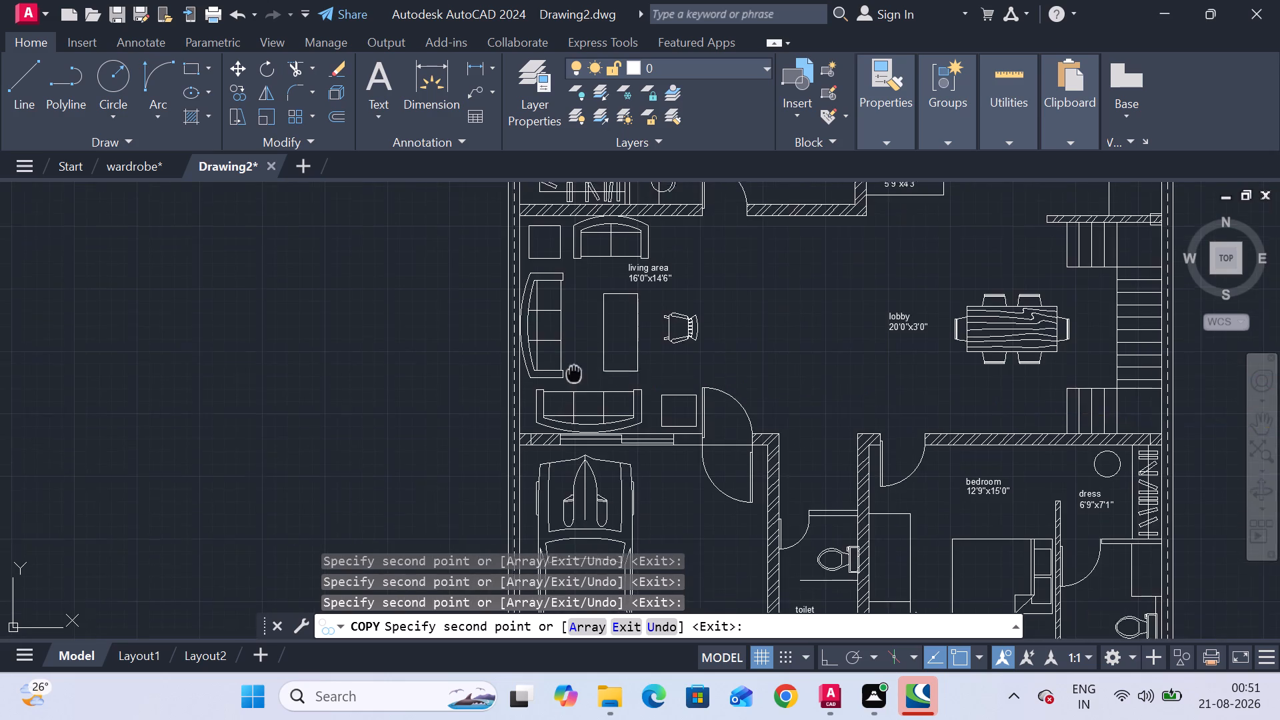
{"action": "middle_click_drag", "start_coordinate": [574, 381], "coordinate": [536, 547]}
{"action": "scroll", "coordinate": [503, 379], "scroll_direction": "up", "scroll_amount": 4}
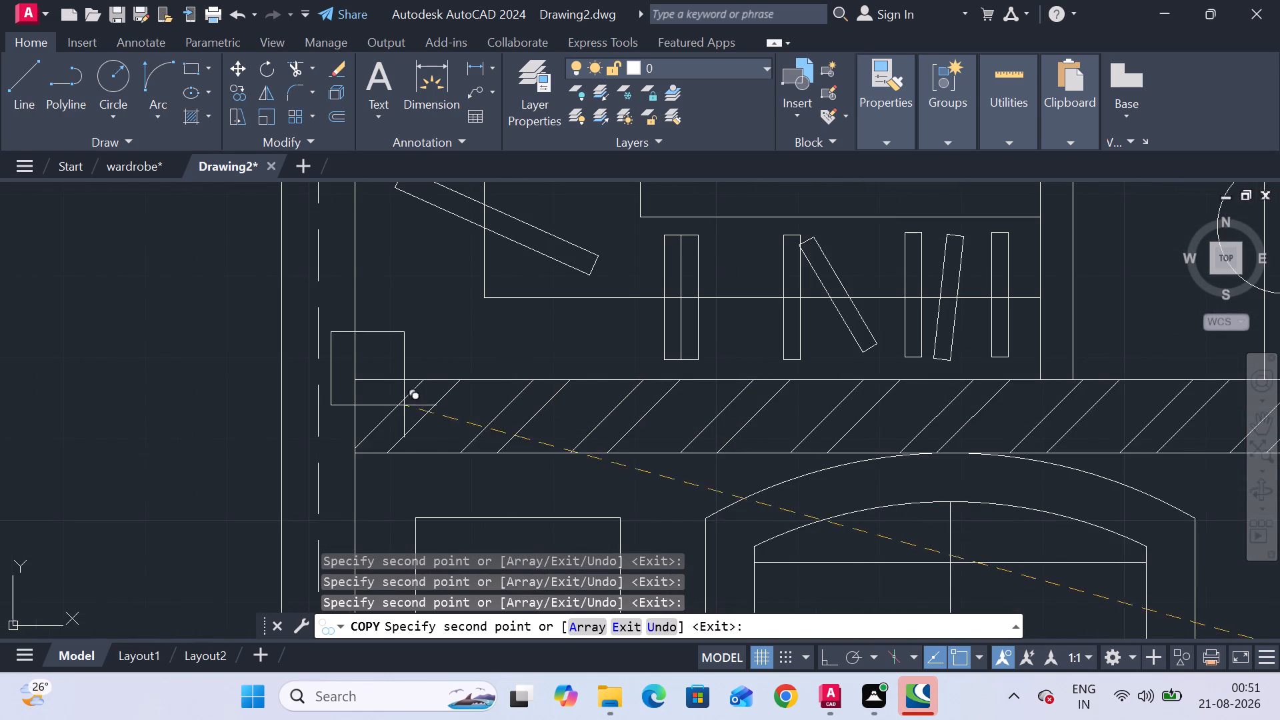
{"action": "left_click", "coordinate": [399, 451]}
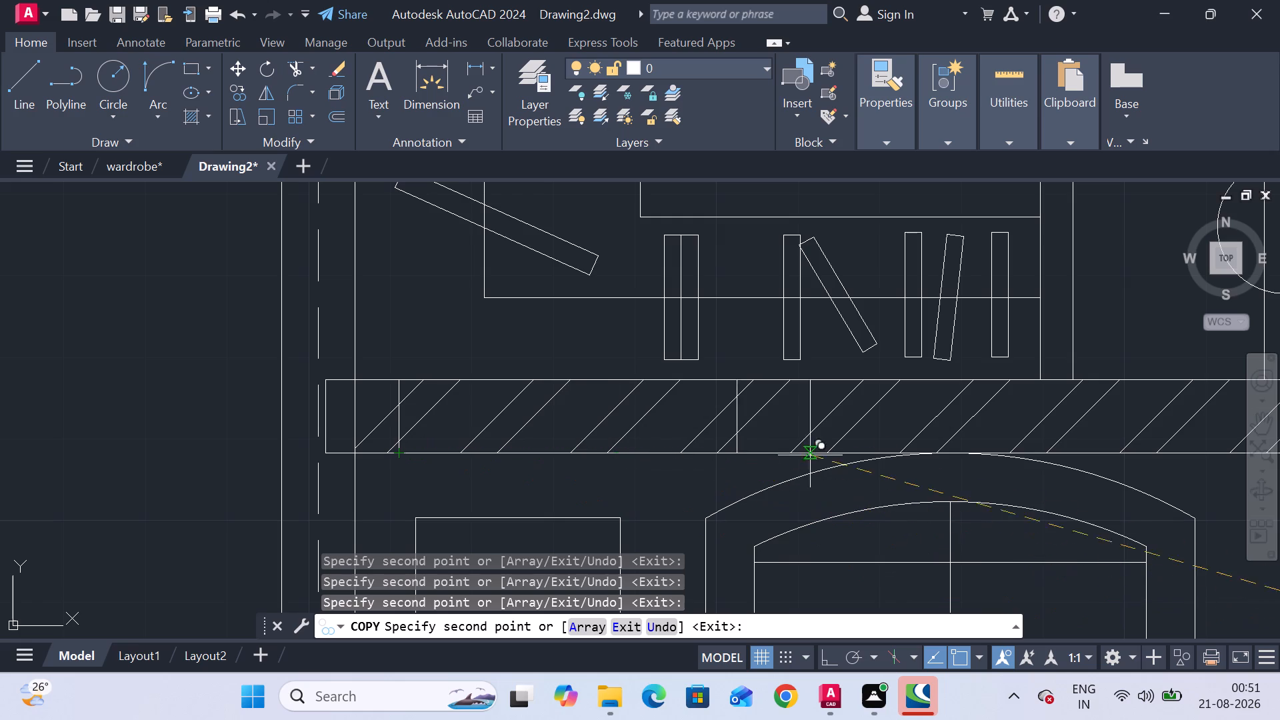
{"action": "left_click", "coordinate": [1087, 454]}
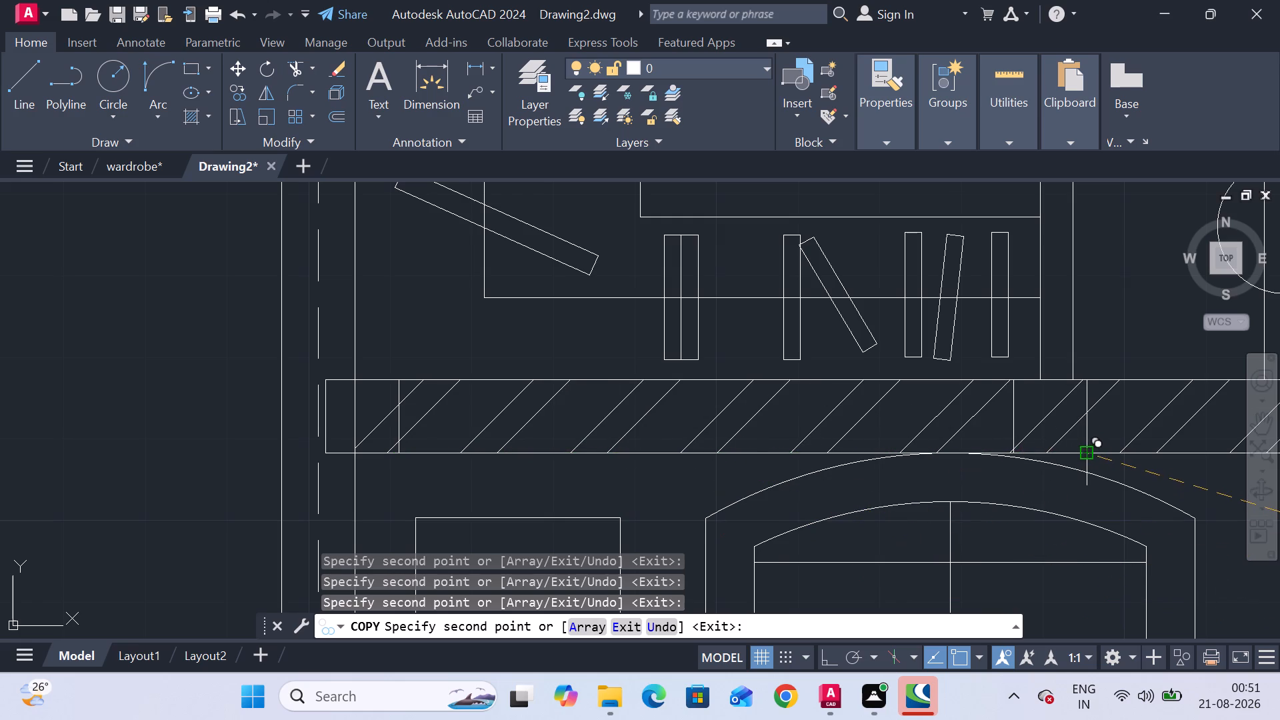
{"action": "scroll", "coordinate": [771, 497], "scroll_direction": "down", "scroll_amount": 2}
{"action": "middle_click_drag", "start_coordinate": [771, 497], "coordinate": [393, 431]}
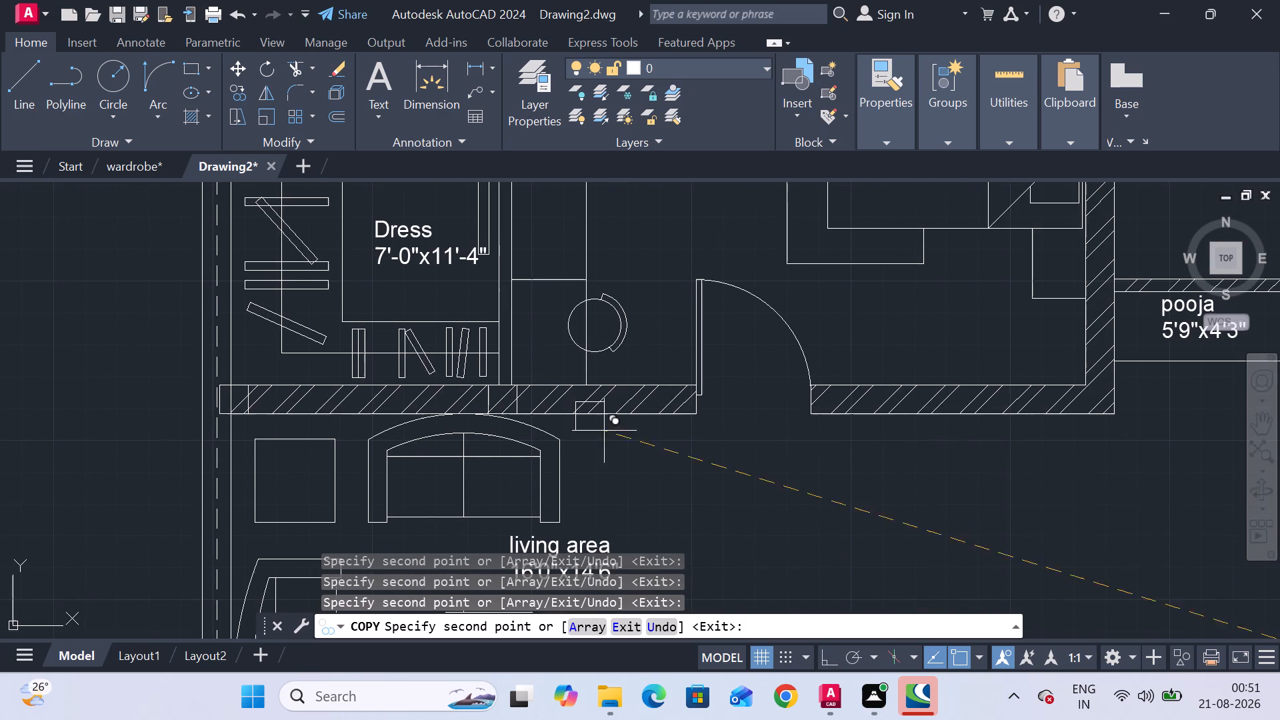
{"action": "middle_click_drag", "start_coordinate": [981, 446], "coordinate": [767, 456]}
{"action": "scroll", "coordinate": [861, 424], "scroll_direction": "up", "scroll_amount": 3}
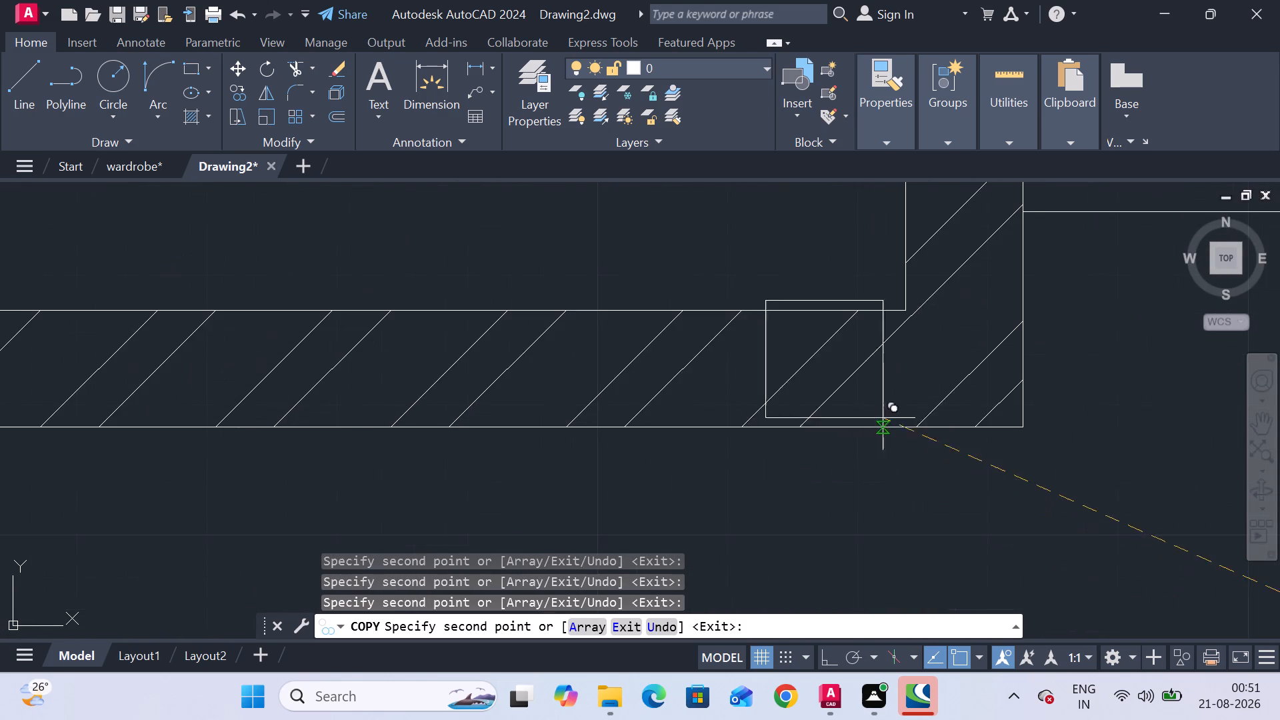
{"action": "left_click", "coordinate": [1022, 425]}
Place a spare copy of the 9" square in the empty space east of the car-parking plan and finish copying.
{"action": "scroll", "coordinate": [651, 480], "scroll_direction": "down", "scroll_amount": 4}
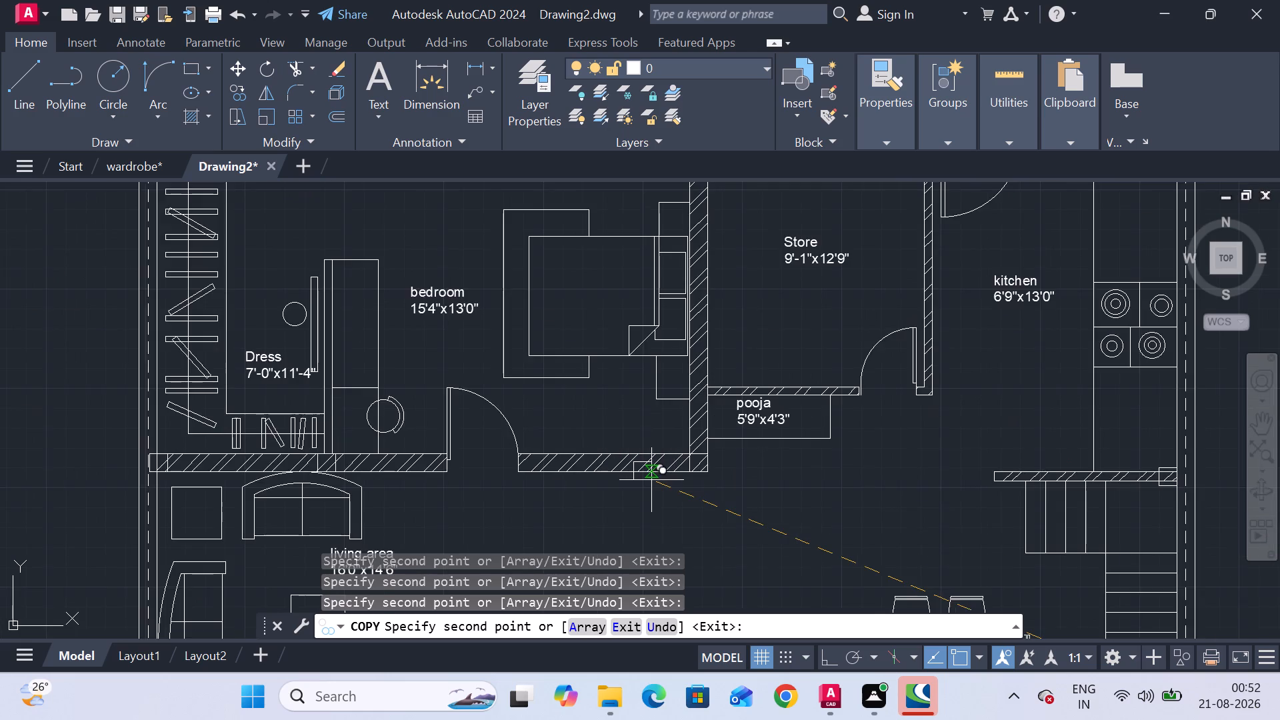
{"action": "scroll", "coordinate": [651, 480], "scroll_direction": "down", "scroll_amount": 1}
{"action": "middle_click_drag", "start_coordinate": [651, 480], "coordinate": [609, 282]}
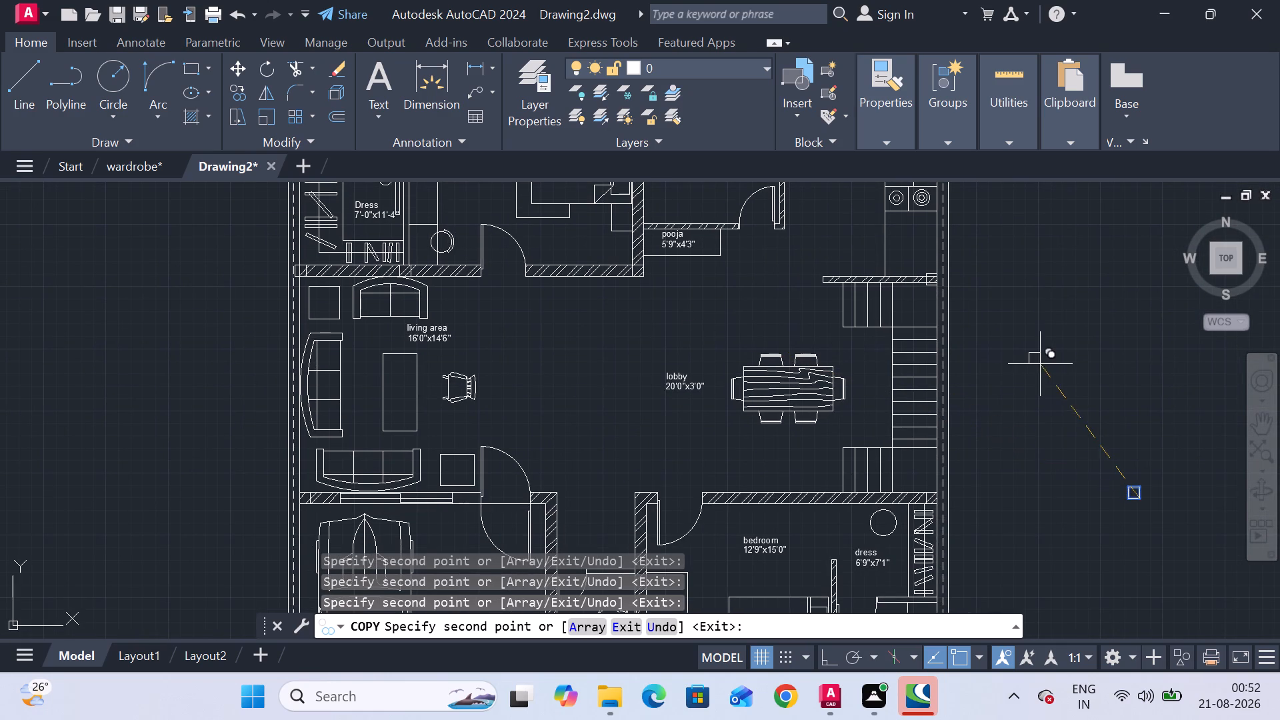
{"action": "left_click", "coordinate": [1041, 365]}
{"action": "key", "text": "Escape"}
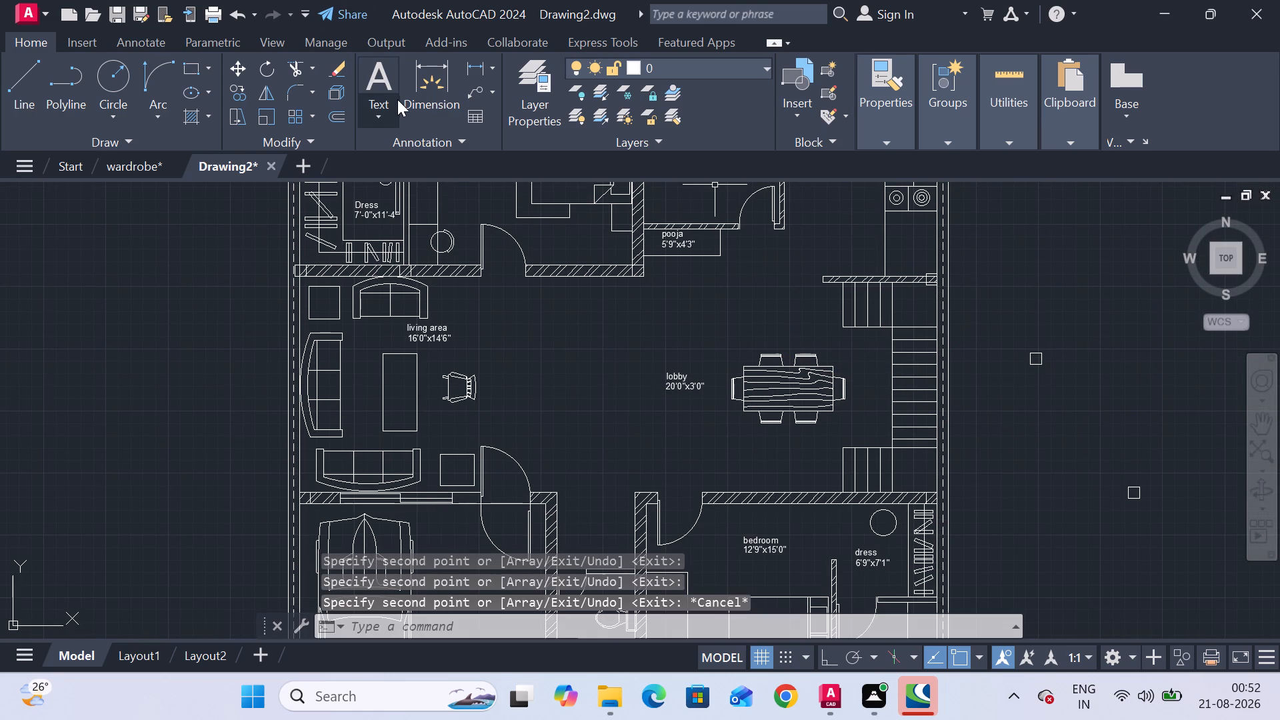
Hatch the column square at the plan's northwest boundary corner with a solid magenta fill.
{"action": "type", "text": "hatc"}
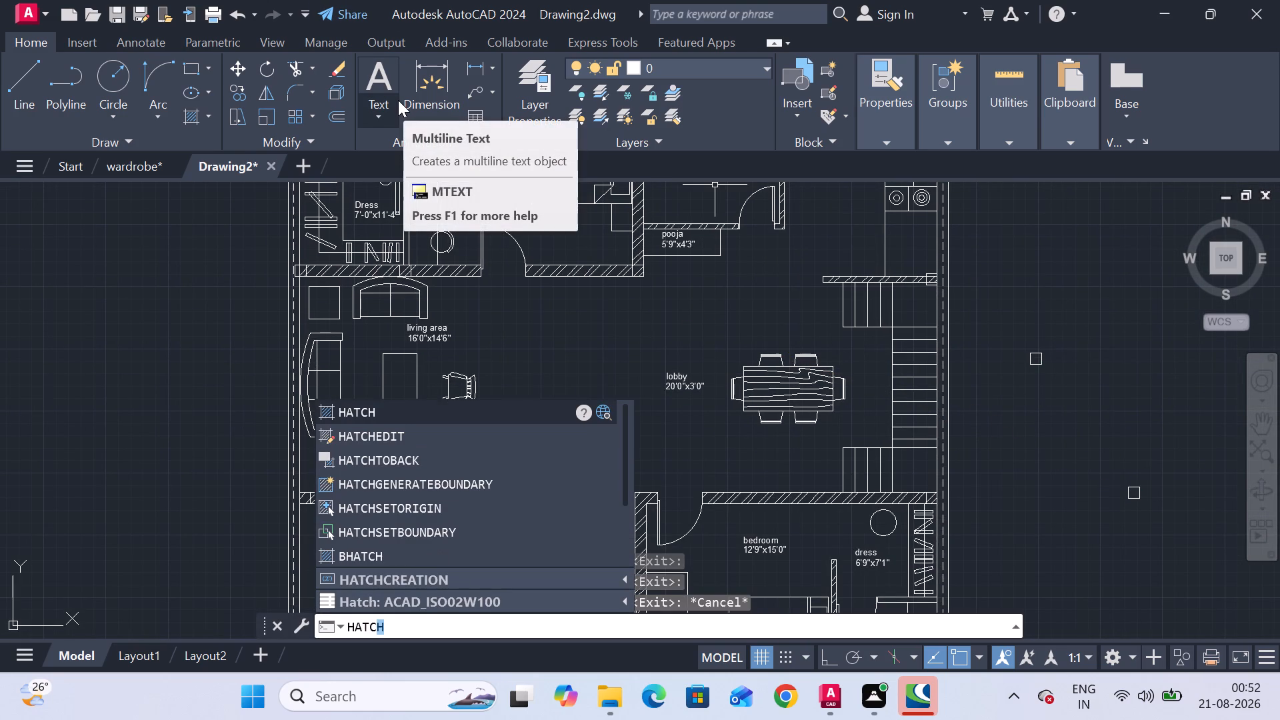
{"action": "key", "text": "Return"}
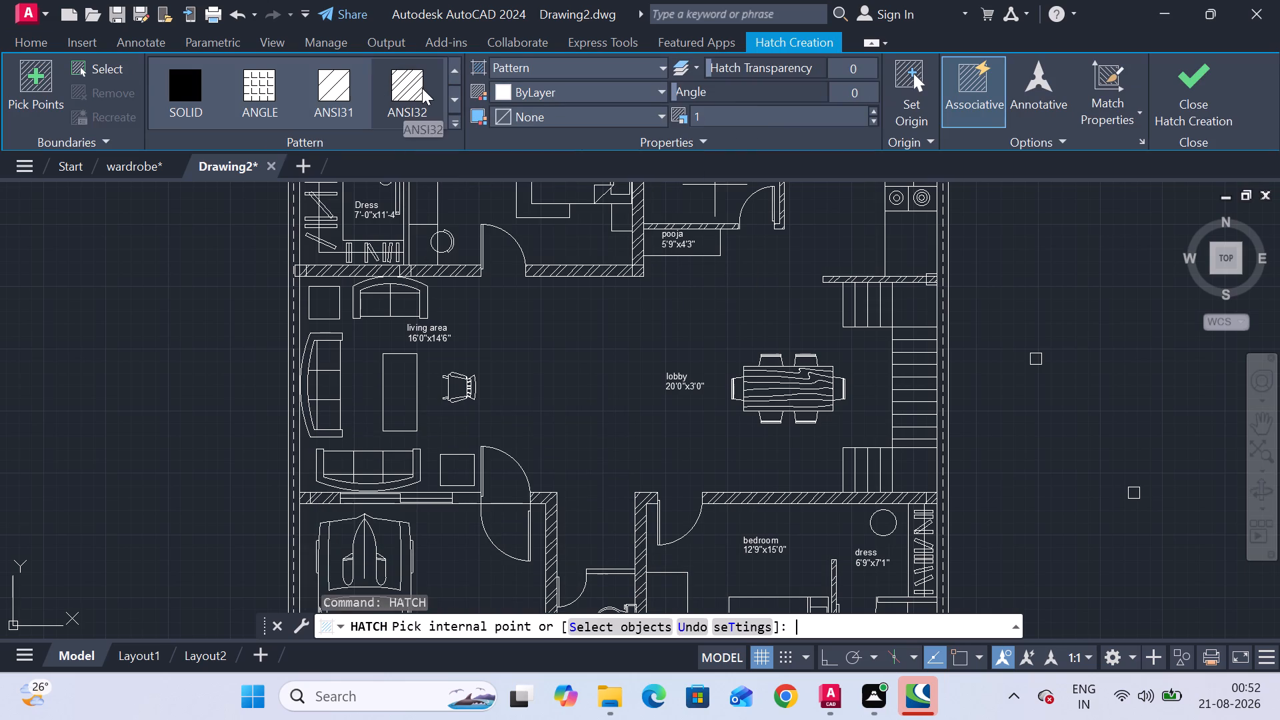
{"action": "left_click", "coordinate": [193, 101]}
{"action": "left_click", "coordinate": [579, 89]}
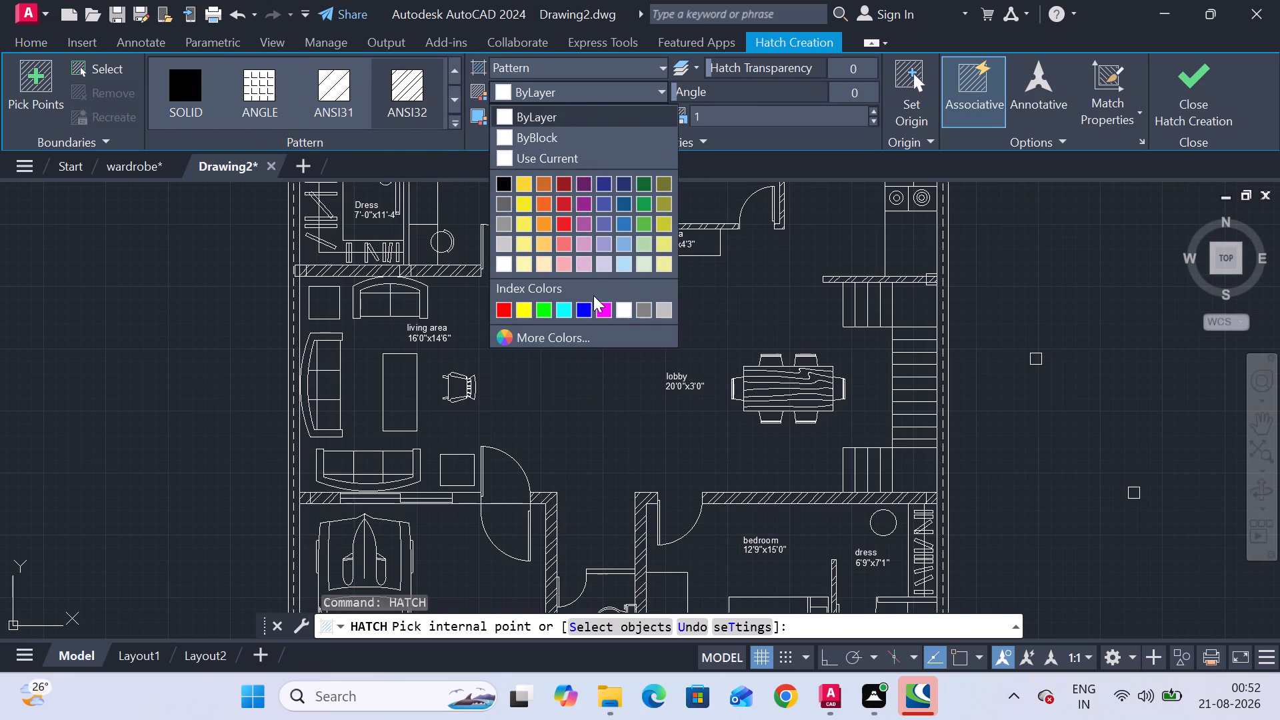
{"action": "left_click", "coordinate": [599, 309]}
{"action": "scroll", "coordinate": [427, 323], "scroll_direction": "down", "scroll_amount": 1}
{"action": "middle_click_drag", "start_coordinate": [427, 323], "coordinate": [396, 511]}
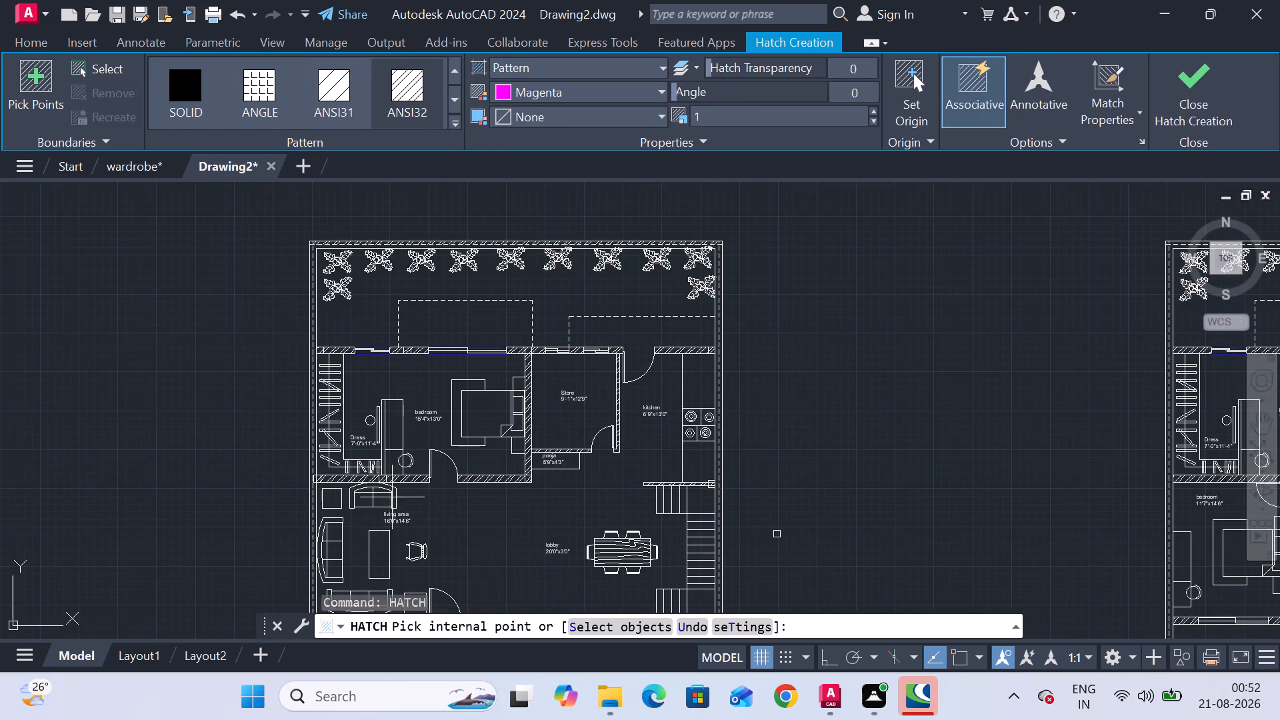
{"action": "scroll", "coordinate": [339, 241], "scroll_direction": "up", "scroll_amount": 5}
{"action": "left_click", "coordinate": [55, 255]}
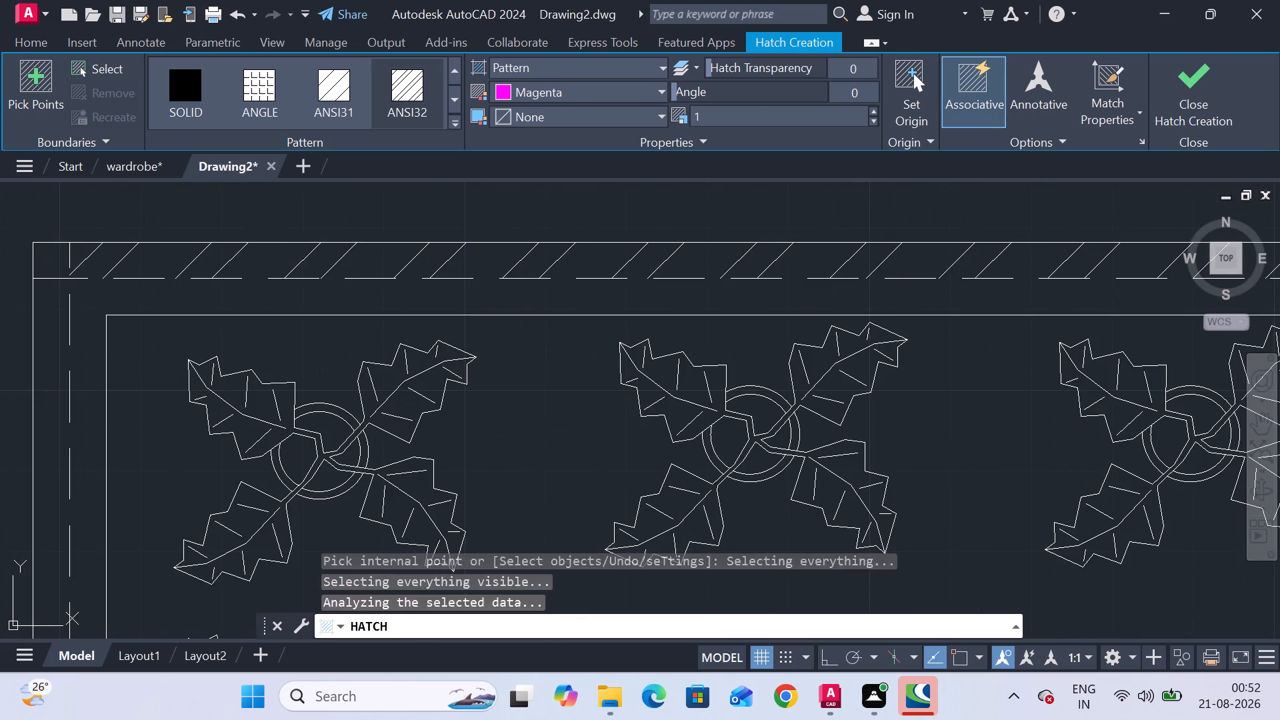
{"action": "left_click", "coordinate": [58, 265]}
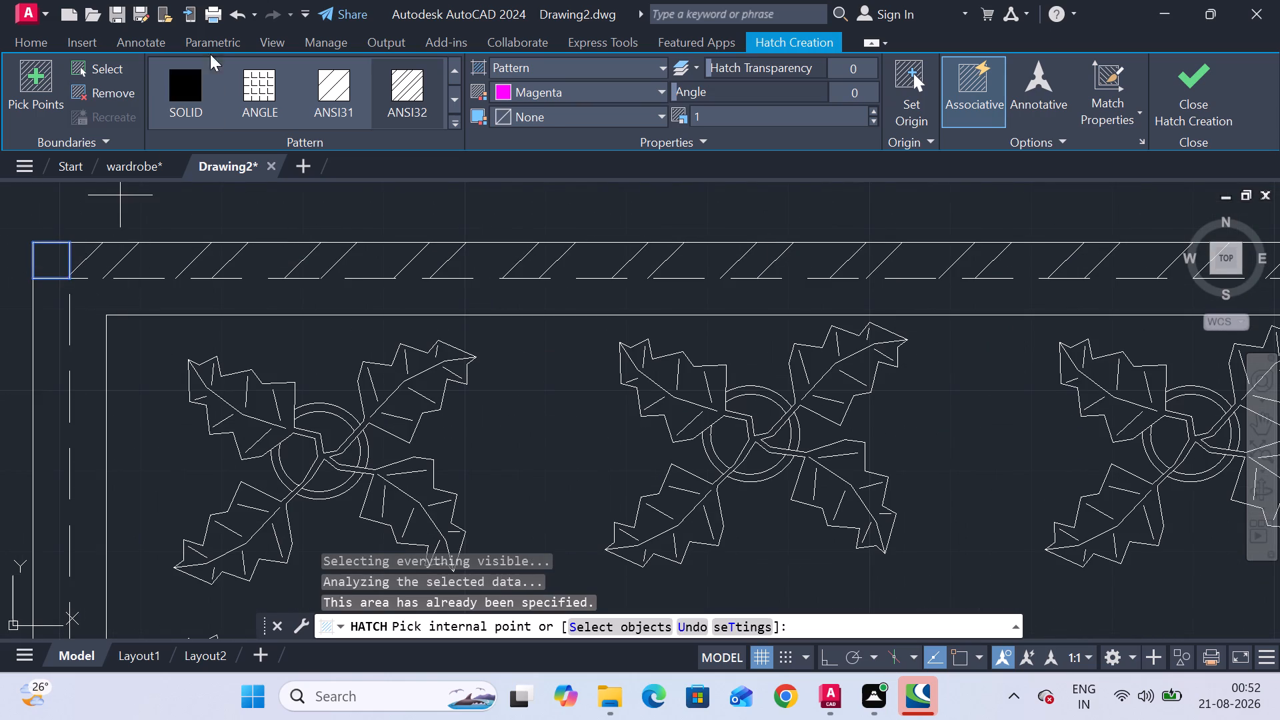
{"action": "left_click", "coordinate": [185, 78]}
Fill the three column squares in the north bedroom's north wall, at its west end, between the windows and at the store wall junction.
{"action": "scroll", "coordinate": [318, 329], "scroll_direction": "down", "scroll_amount": 2}
{"action": "scroll", "coordinate": [587, 345], "scroll_direction": "down", "scroll_amount": 2}
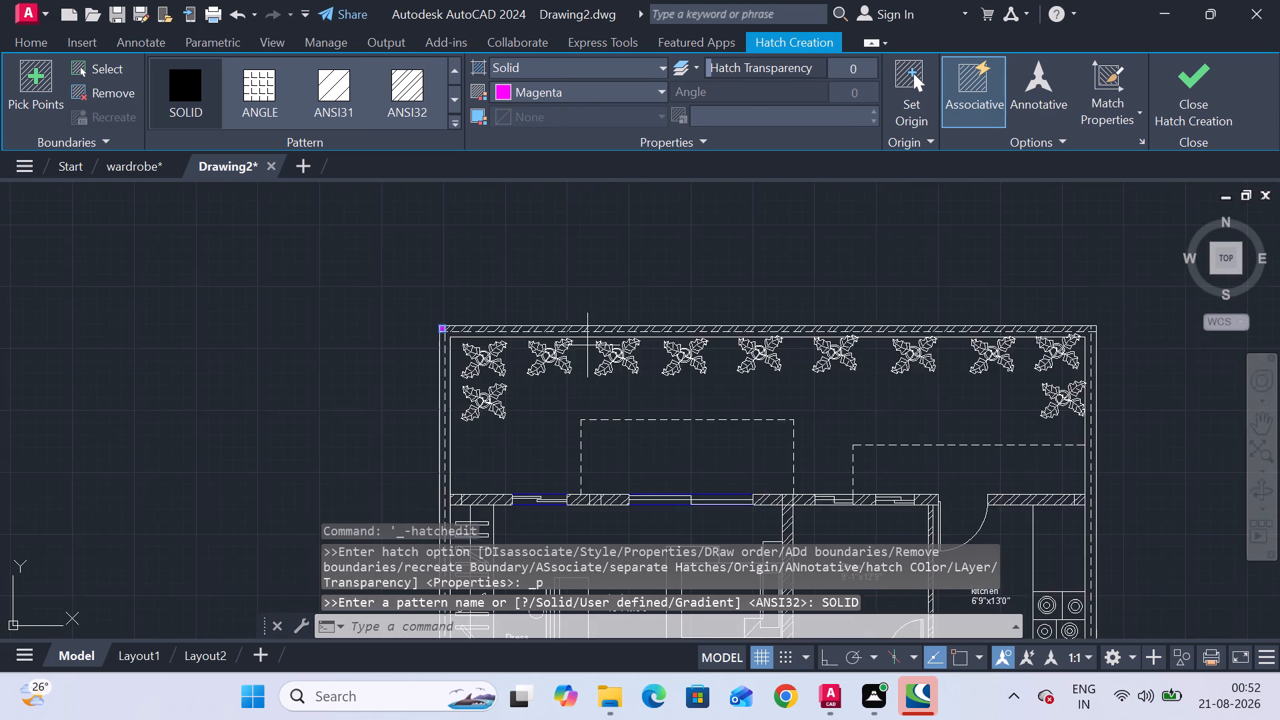
{"action": "middle_click_drag", "start_coordinate": [587, 345], "coordinate": [343, 201]}
{"action": "scroll", "coordinate": [199, 338], "scroll_direction": "up", "scroll_amount": 4}
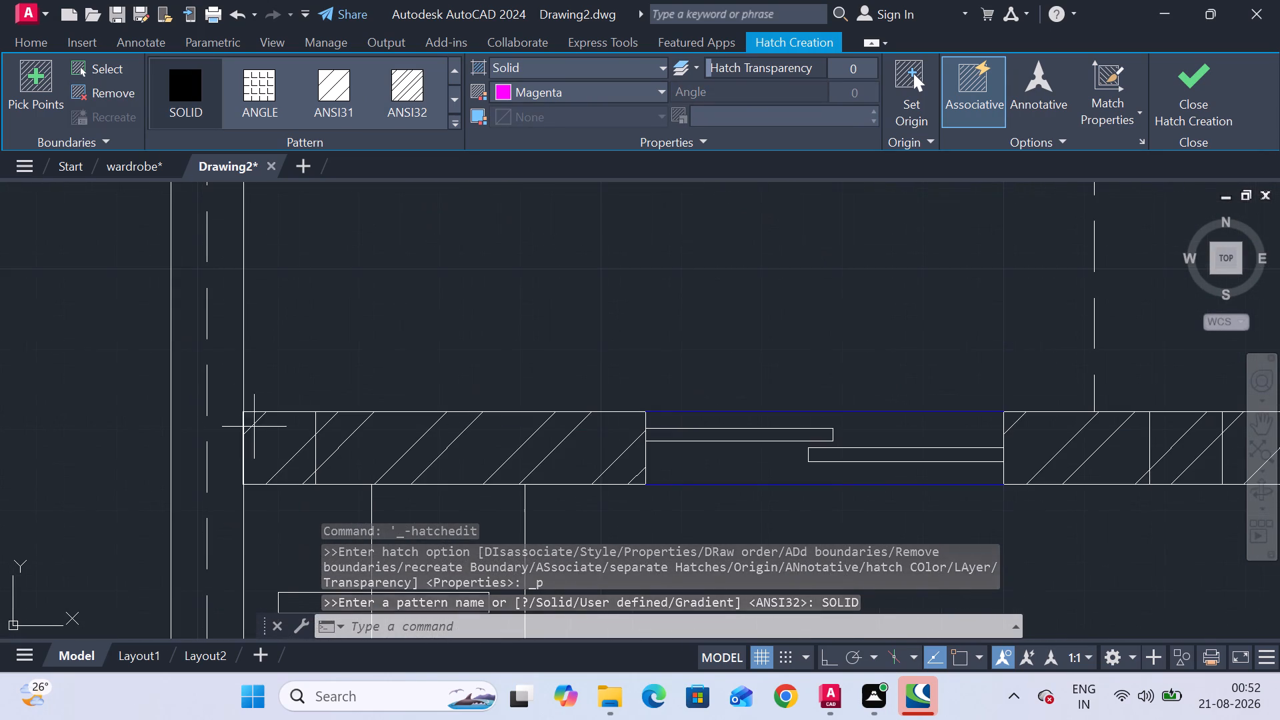
{"action": "left_click", "coordinate": [274, 434]}
{"action": "scroll", "coordinate": [499, 435], "scroll_direction": "down", "scroll_amount": 2}
{"action": "middle_click_drag", "start_coordinate": [497, 429], "coordinate": [263, 309]}
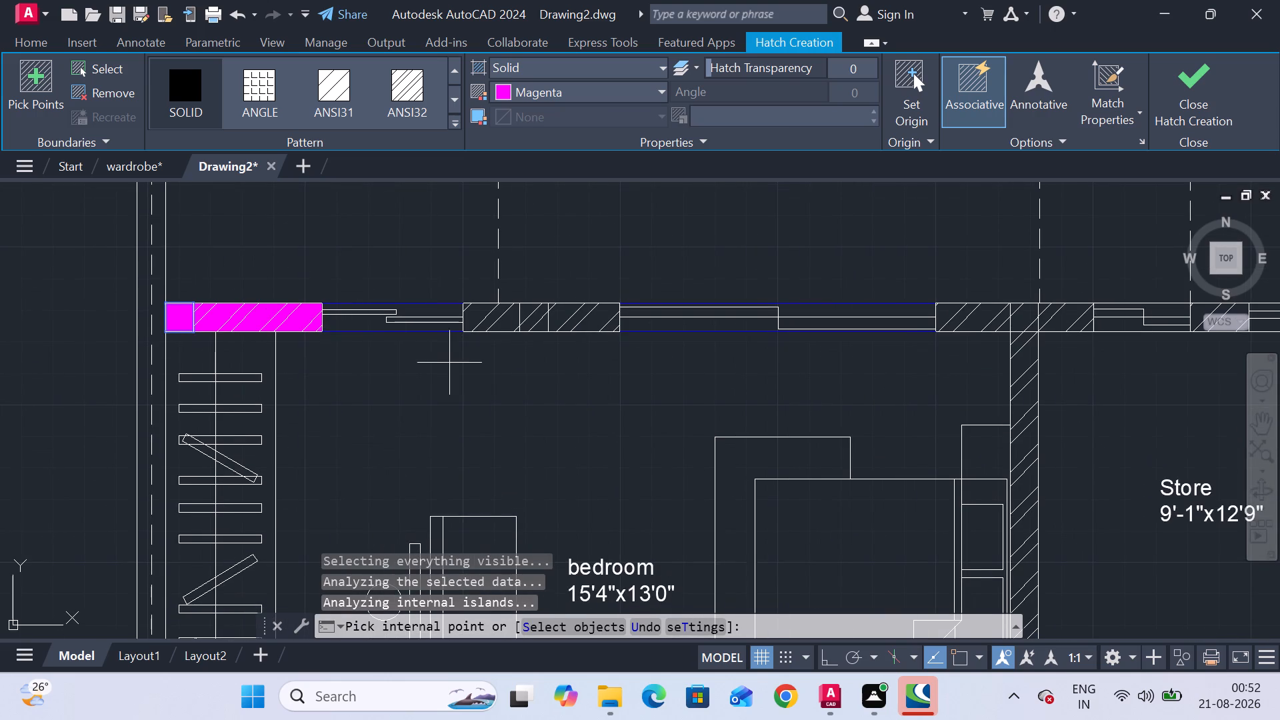
{"action": "left_click", "coordinate": [535, 315]}
{"action": "middle_click_drag", "start_coordinate": [619, 401], "coordinate": [287, 387]}
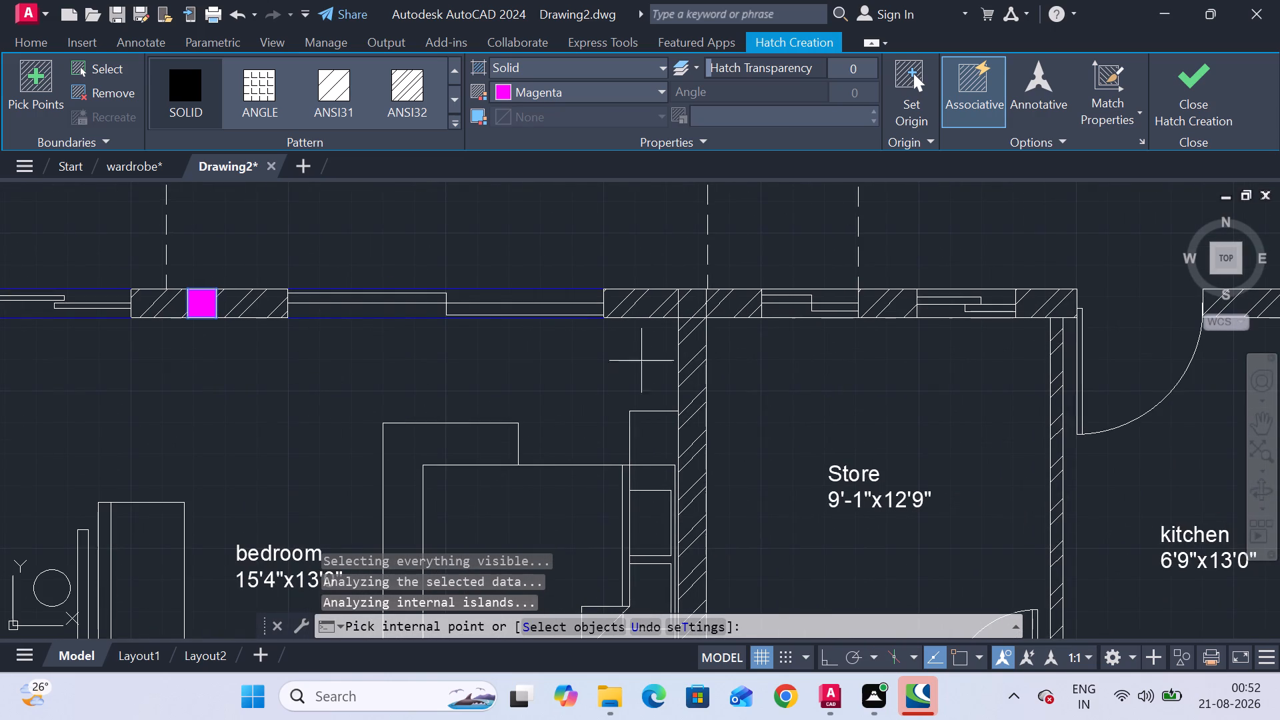
{"action": "left_click", "coordinate": [693, 309]}
Fill the three column squares in the north bedroom's south wall, at its southeast corner, below the dress partition and at its west end.
{"action": "scroll", "coordinate": [822, 383], "scroll_direction": "down", "scroll_amount": 1}
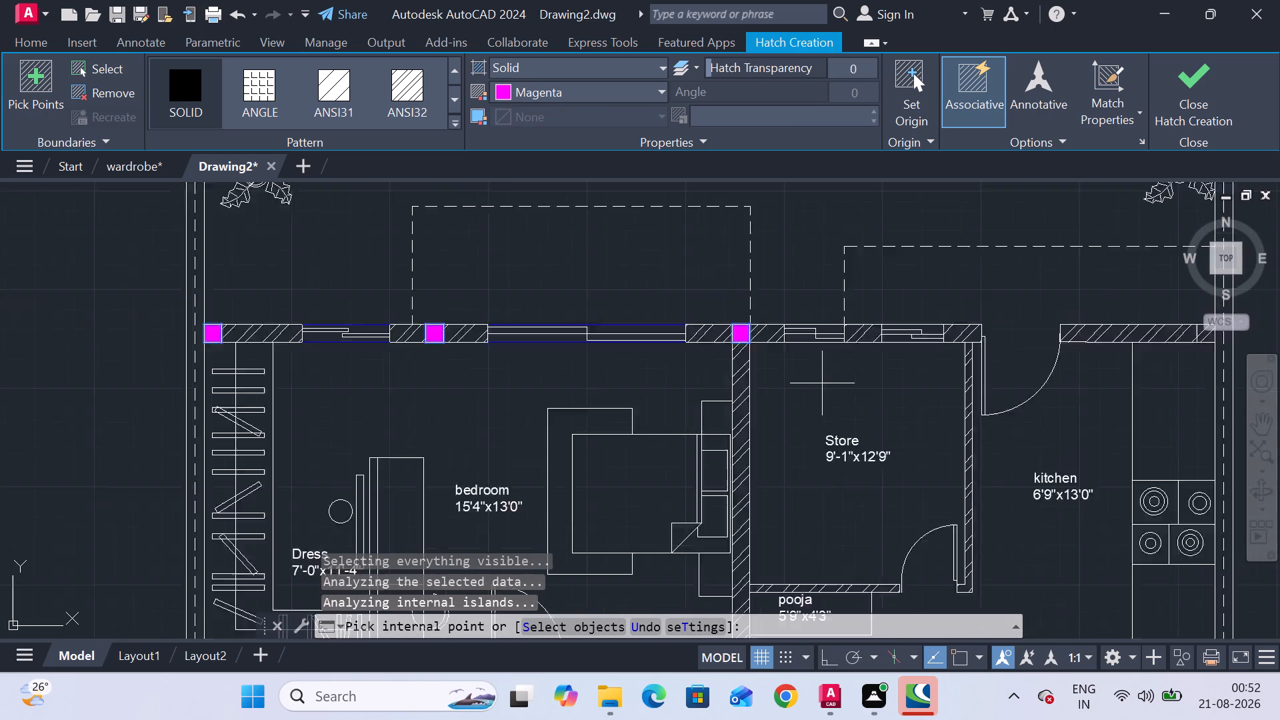
{"action": "scroll", "coordinate": [822, 383], "scroll_direction": "down", "scroll_amount": 1}
{"action": "middle_click_drag", "start_coordinate": [822, 383], "coordinate": [830, 251]}
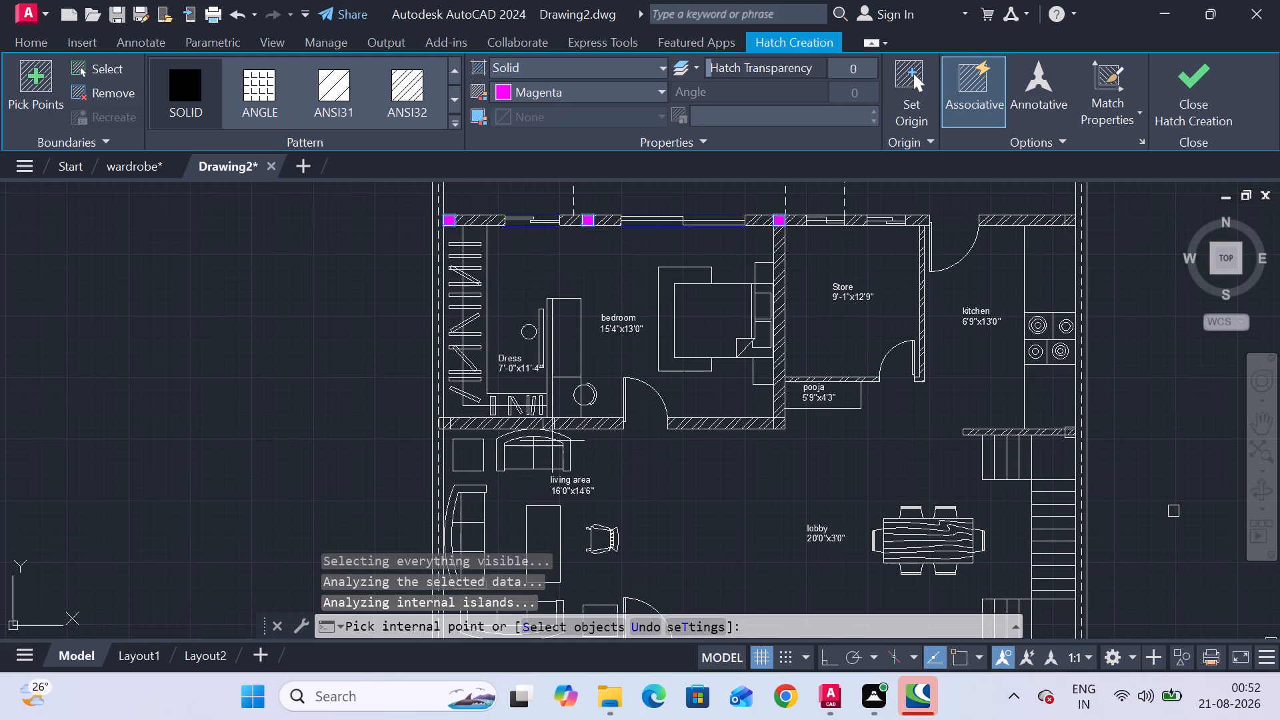
{"action": "scroll", "coordinate": [775, 425], "scroll_direction": "up", "scroll_amount": 4}
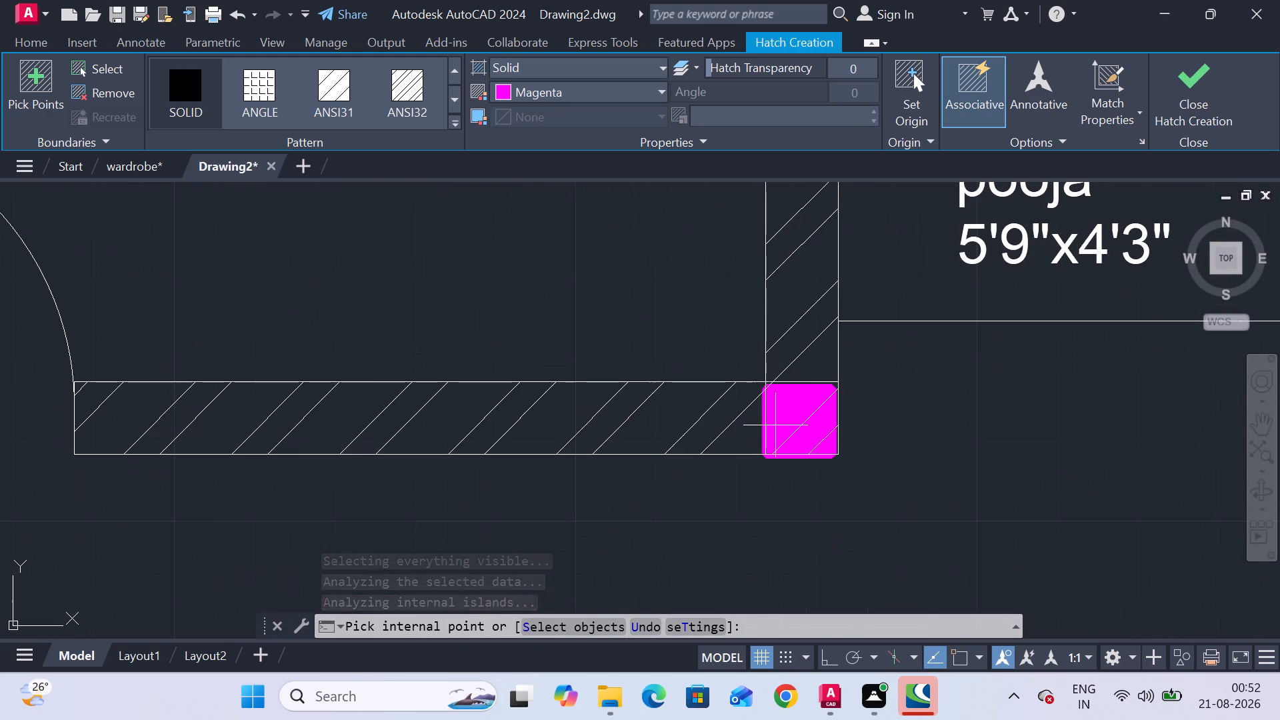
{"action": "left_click", "coordinate": [797, 423]}
{"action": "scroll", "coordinate": [530, 477], "scroll_direction": "down", "scroll_amount": 3}
{"action": "middle_click_drag", "start_coordinate": [531, 481], "coordinate": [742, 427]}
{"action": "scroll", "coordinate": [419, 375], "scroll_direction": "up", "scroll_amount": 3}
{"action": "left_click", "coordinate": [484, 499]}
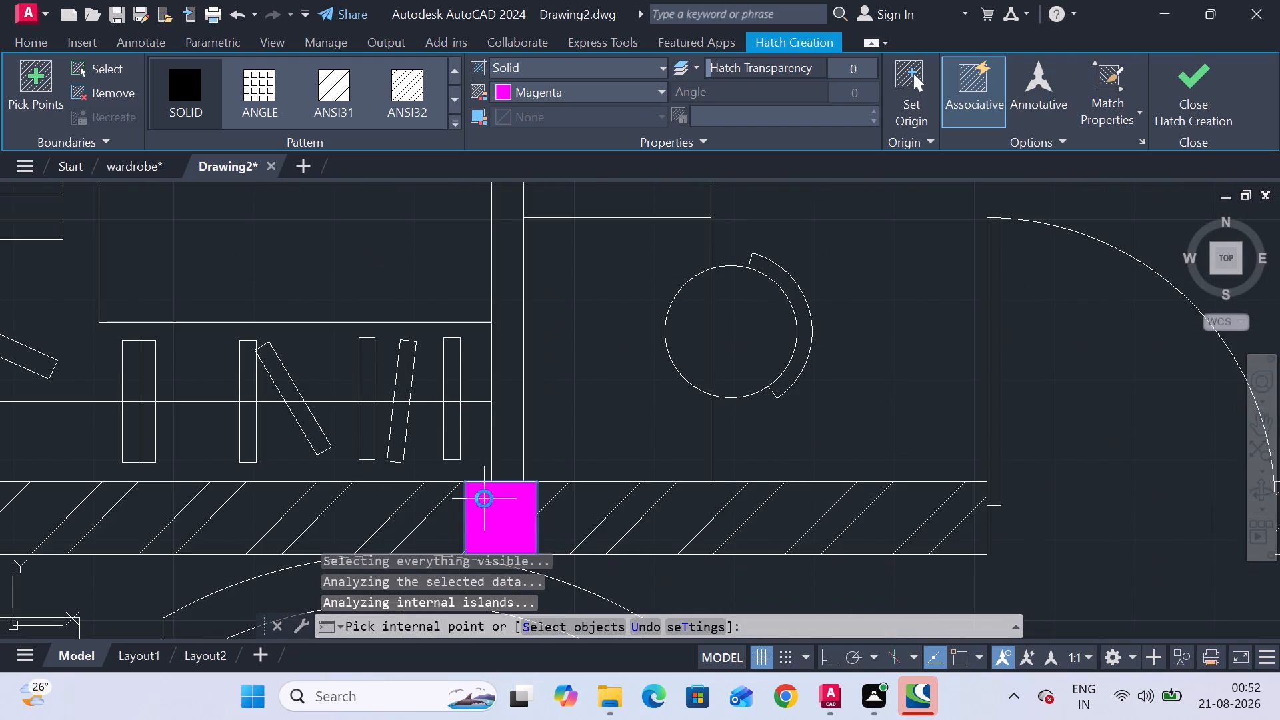
{"action": "scroll", "coordinate": [301, 445], "scroll_direction": "down", "scroll_amount": 2}
{"action": "middle_click_drag", "start_coordinate": [301, 445], "coordinate": [447, 399]}
{"action": "scroll", "coordinate": [247, 408], "scroll_direction": "up", "scroll_amount": 3}
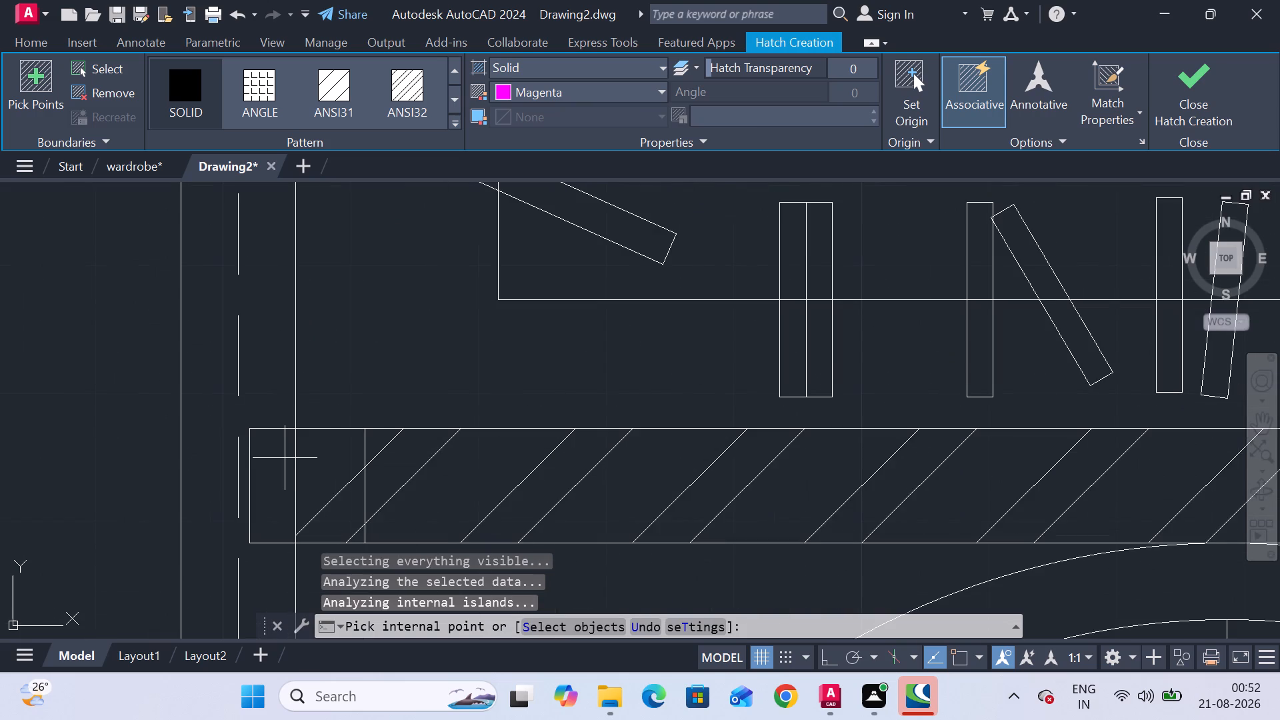
{"action": "left_click", "coordinate": [281, 461]}
{"action": "left_click", "coordinate": [323, 471]}
Fill the column square at the west end of the wall between the living area and the car parking.
{"action": "scroll", "coordinate": [323, 471], "scroll_direction": "down", "scroll_amount": 4}
{"action": "middle_click_drag", "start_coordinate": [322, 471], "coordinate": [319, 272]}
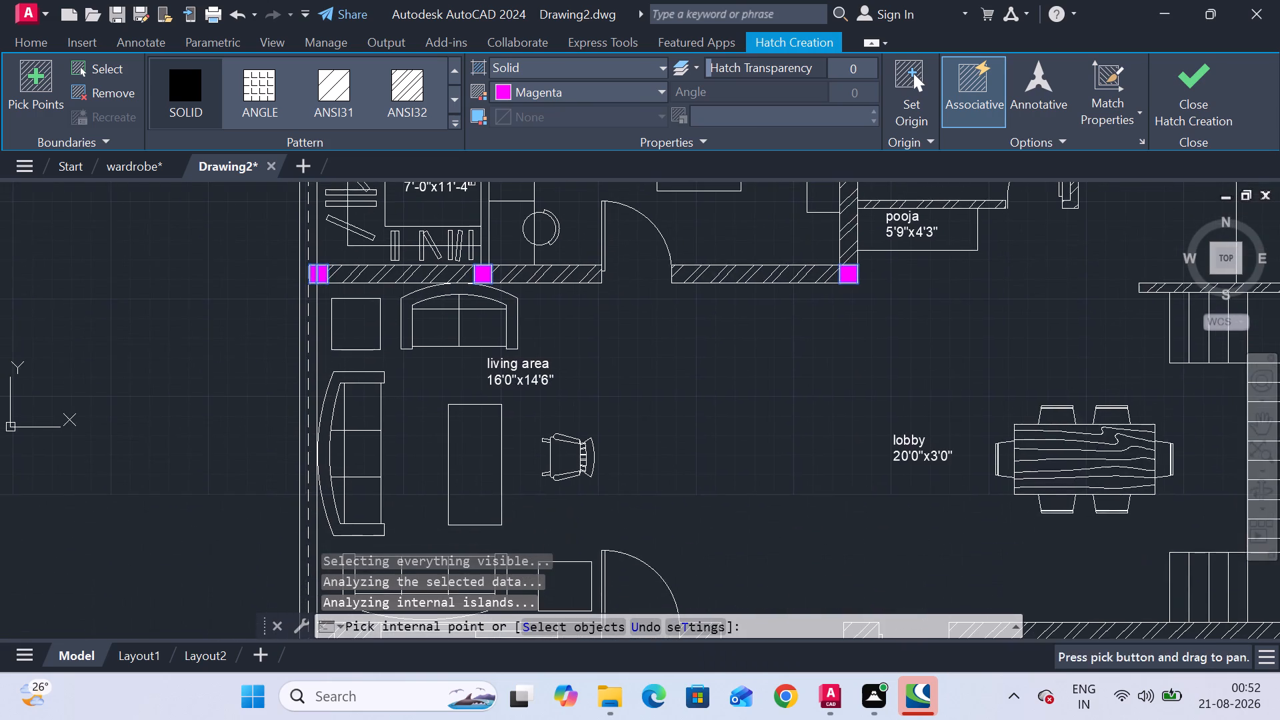
{"action": "middle_click_drag", "start_coordinate": [369, 469], "coordinate": [371, 256]}
{"action": "scroll", "coordinate": [317, 446], "scroll_direction": "up", "scroll_amount": 4}
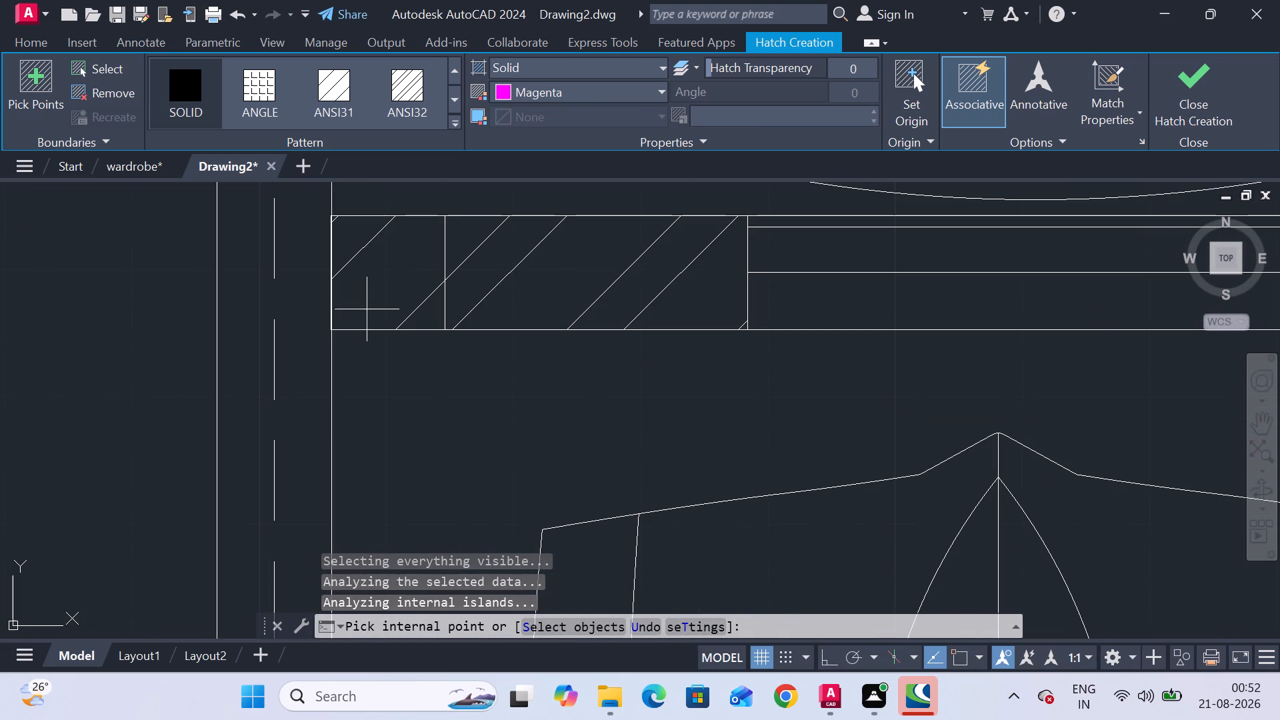
{"action": "left_click", "coordinate": [373, 289]}
Fill every part of the column square on the west boundary wall beside the northern car in the car parking.
{"action": "scroll", "coordinate": [462, 413], "scroll_direction": "down", "scroll_amount": 3}
{"action": "middle_click_drag", "start_coordinate": [465, 419], "coordinate": [330, 404]}
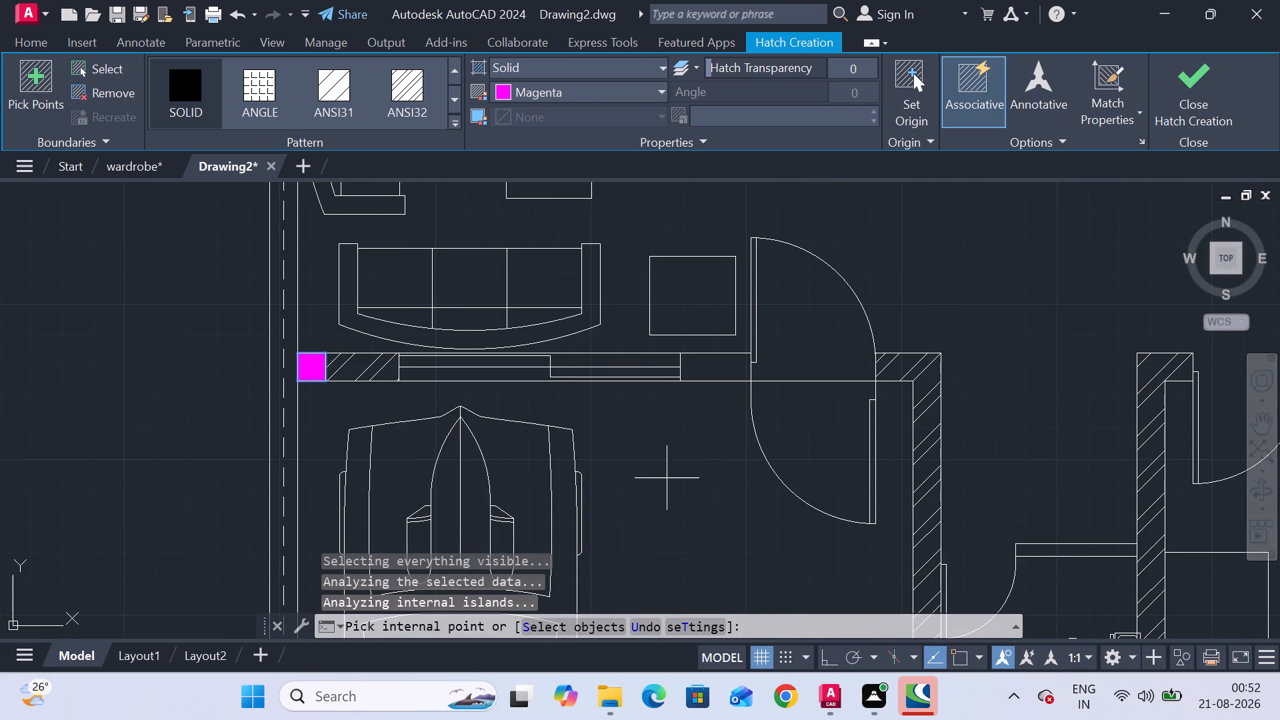
{"action": "middle_click_drag", "start_coordinate": [731, 487], "coordinate": [636, 311]}
{"action": "scroll", "coordinate": [627, 321], "scroll_direction": "down", "scroll_amount": 2}
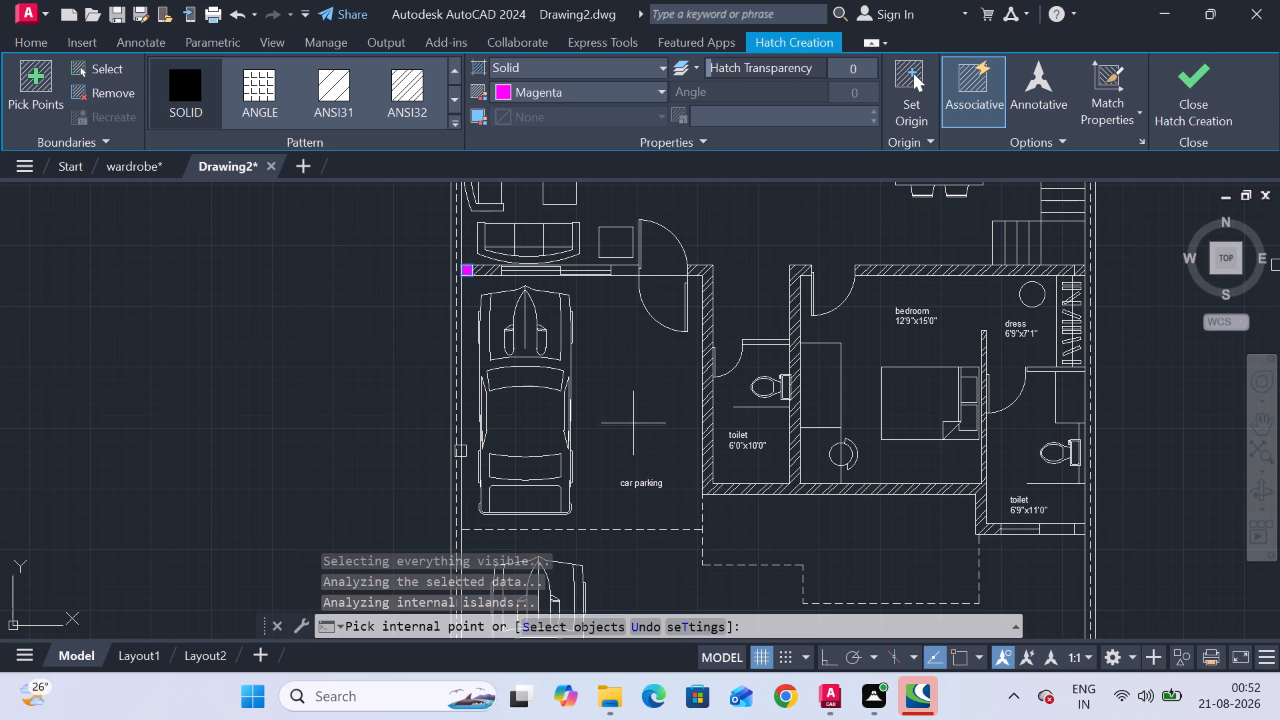
{"action": "middle_click_drag", "start_coordinate": [635, 427], "coordinate": [567, 451]}
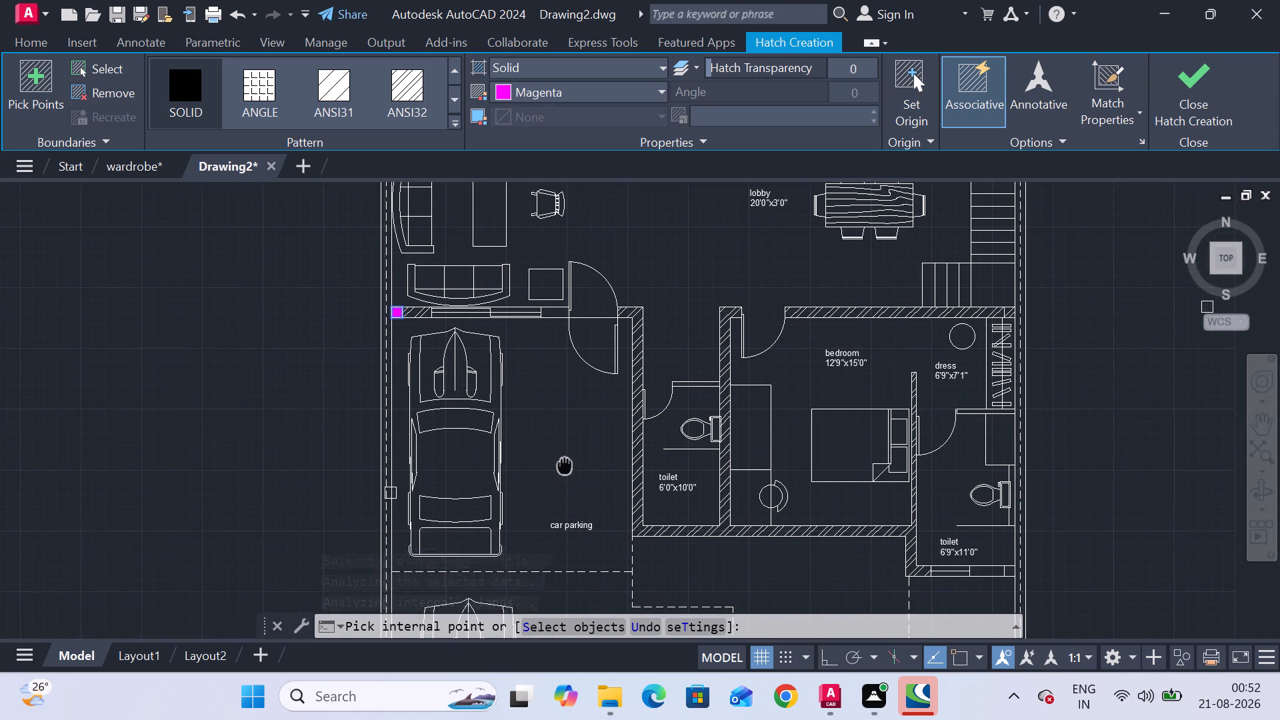
{"action": "middle_click_drag", "start_coordinate": [567, 451], "coordinate": [589, 347]}
{"action": "scroll", "coordinate": [422, 363], "scroll_direction": "up", "scroll_amount": 4}
{"action": "left_click", "coordinate": [369, 417]}
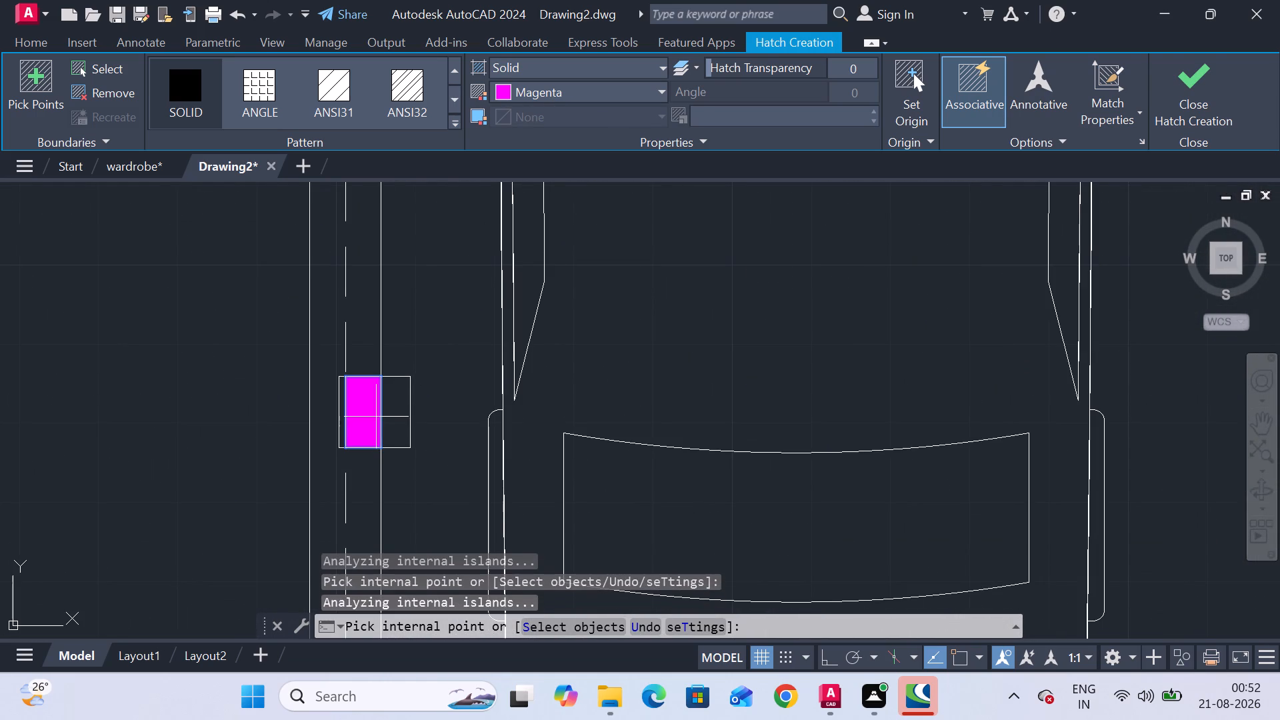
{"action": "left_click", "coordinate": [395, 413]}
{"action": "scroll", "coordinate": [341, 405], "scroll_direction": "up", "scroll_amount": 5}
{"action": "left_click", "coordinate": [344, 403]}
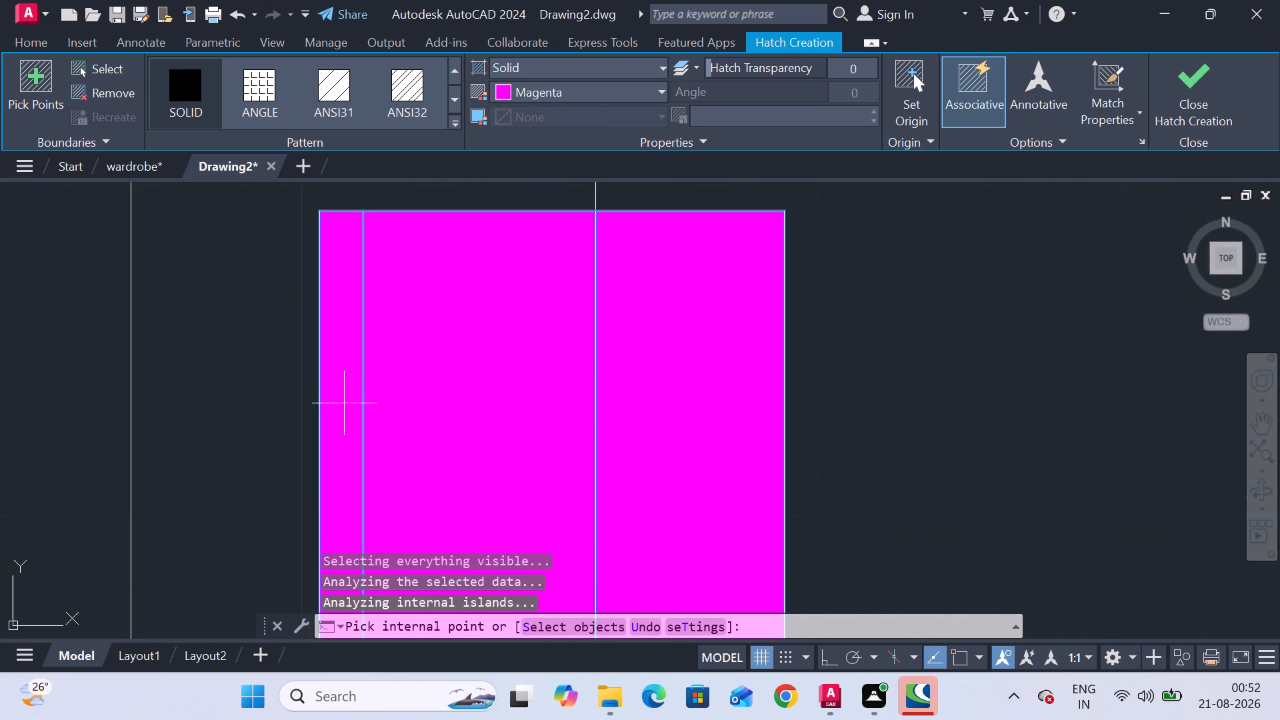
Fill the column square at the east end of the 6'9"x11'0" toilet's south wall.
{"action": "scroll", "coordinate": [550, 441], "scroll_direction": "down", "scroll_amount": 7}
{"action": "middle_click_drag", "start_coordinate": [587, 479], "coordinate": [468, 263]}
{"action": "scroll", "coordinate": [523, 379], "scroll_direction": "down", "scroll_amount": 2}
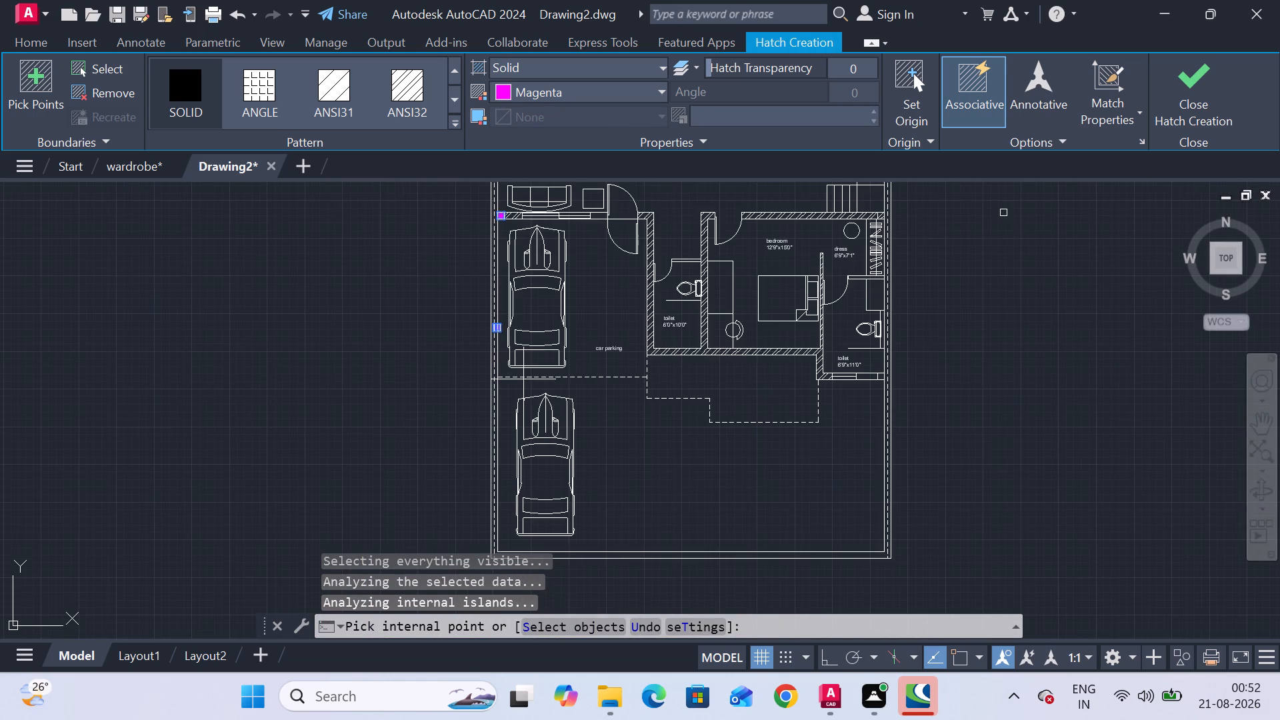
{"action": "middle_click_drag", "start_coordinate": [500, 532], "coordinate": [479, 389]}
{"action": "scroll", "coordinate": [474, 405], "scroll_direction": "up", "scroll_amount": 5}
{"action": "scroll", "coordinate": [475, 405], "scroll_direction": "down", "scroll_amount": 5}
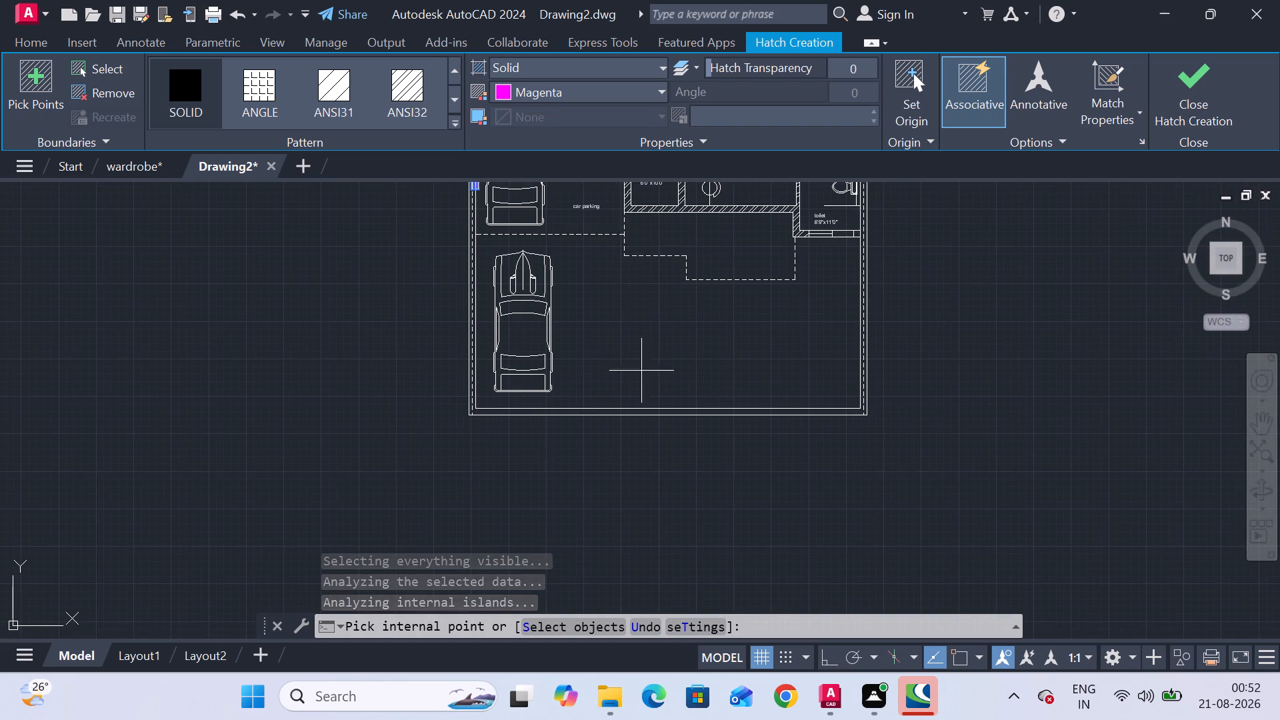
{"action": "middle_click_drag", "start_coordinate": [659, 361], "coordinate": [577, 507]}
{"action": "scroll", "coordinate": [566, 355], "scroll_direction": "up", "scroll_amount": 4}
{"action": "middle_click_drag", "start_coordinate": [761, 474], "coordinate": [425, 442]}
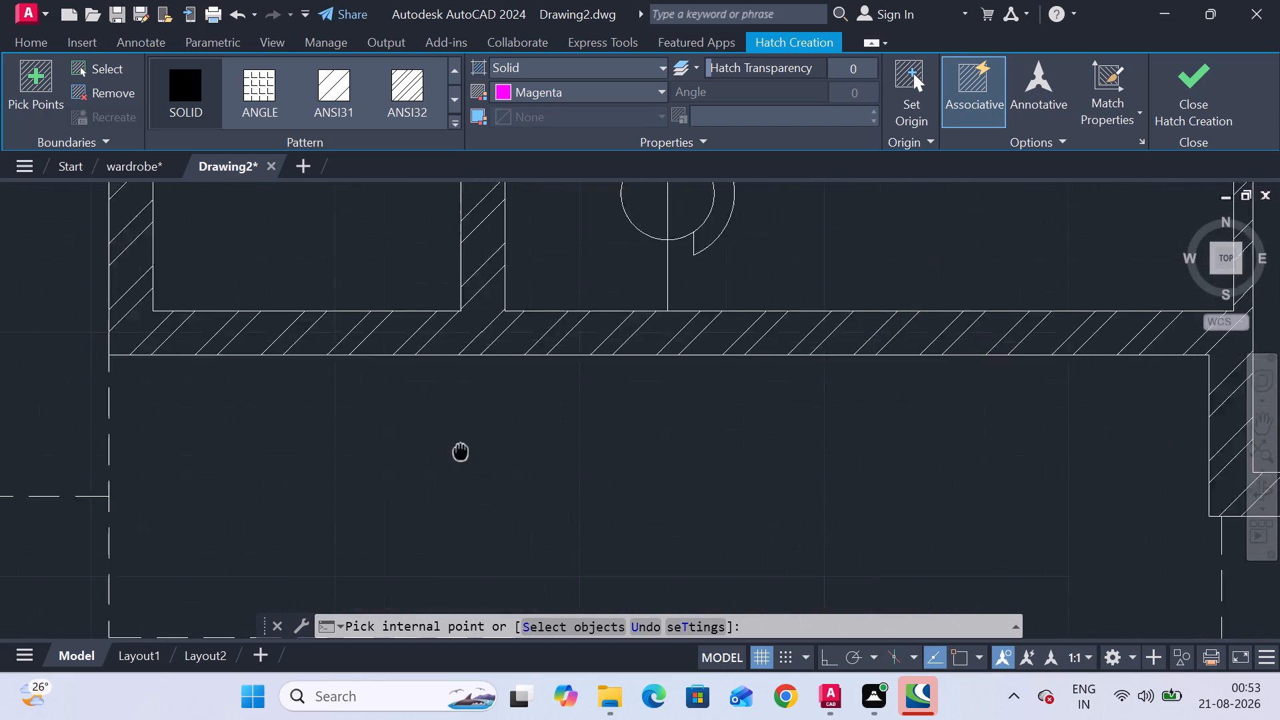
{"action": "middle_click_drag", "start_coordinate": [425, 442], "coordinate": [303, 413]}
{"action": "scroll", "coordinate": [619, 433], "scroll_direction": "down", "scroll_amount": 2}
{"action": "scroll", "coordinate": [911, 459], "scroll_direction": "up", "scroll_amount": 4}
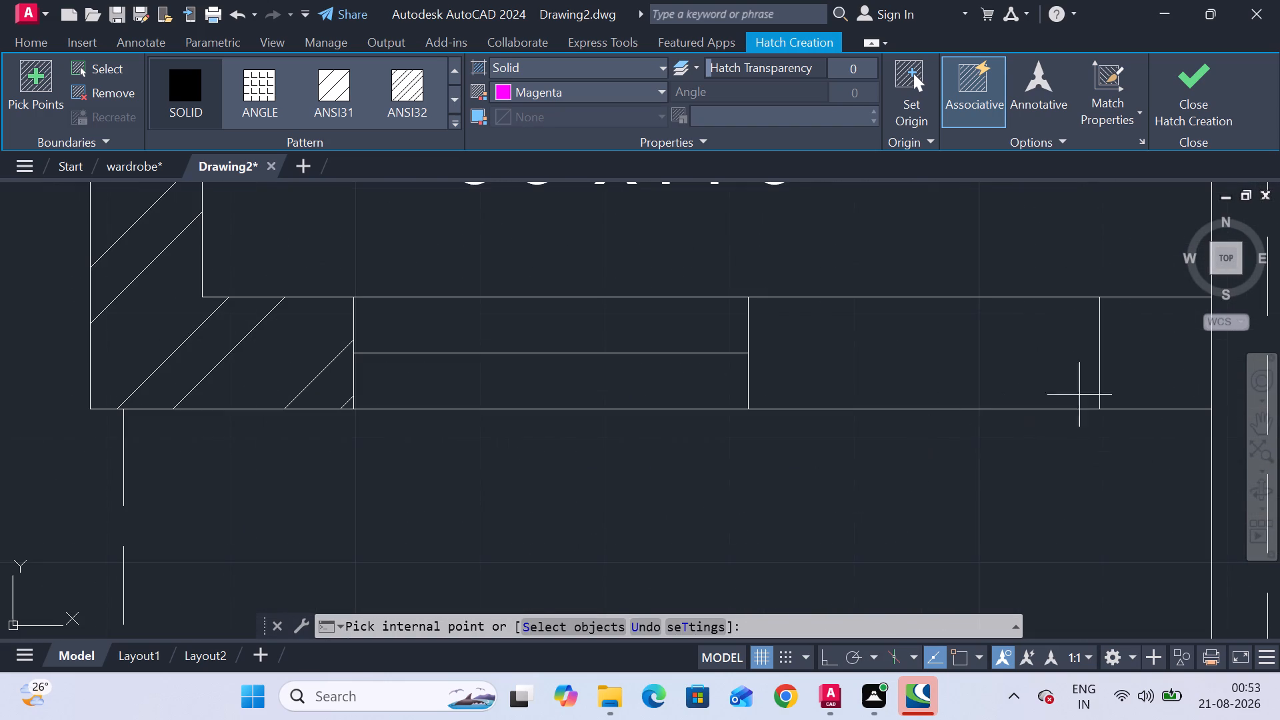
{"action": "left_click", "coordinate": [1141, 355]}
Fill the column square at the east end of the south bedroom's north wall, above the dress wardrobe.
{"action": "scroll", "coordinate": [797, 454], "scroll_direction": "down", "scroll_amount": 4}
{"action": "middle_click_drag", "start_coordinate": [812, 375], "coordinate": [755, 552]}
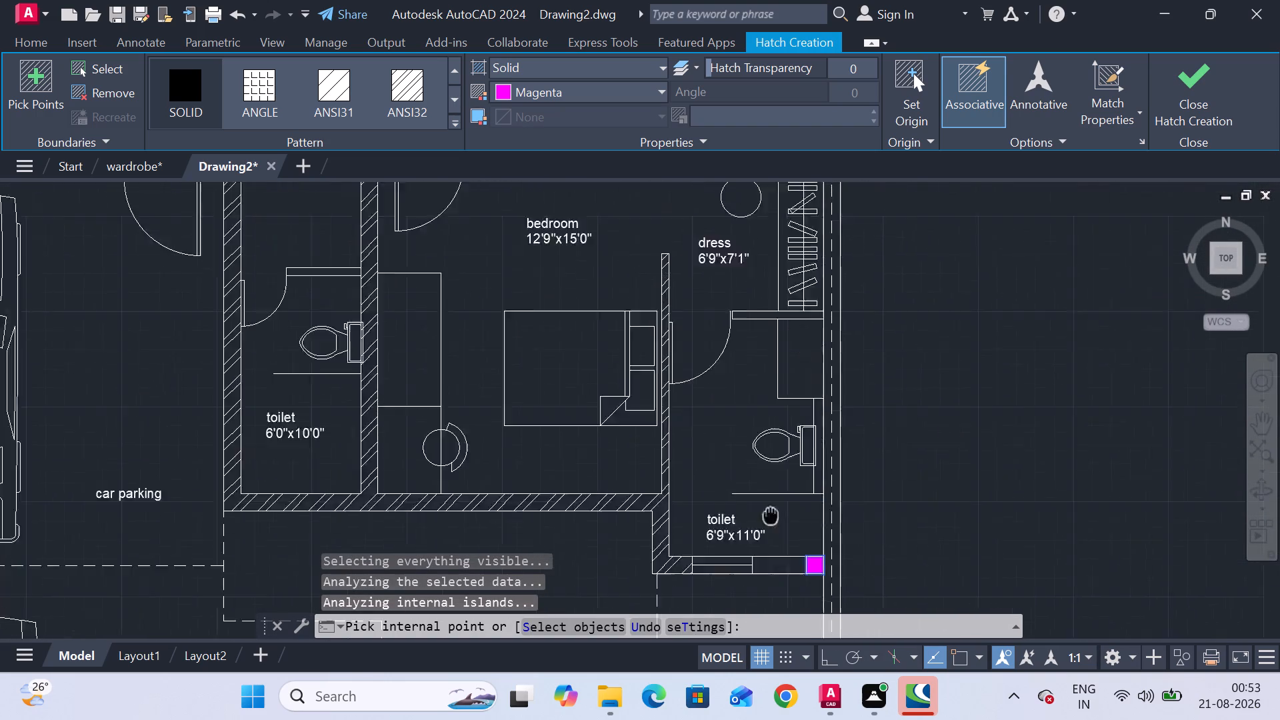
{"action": "middle_click_drag", "start_coordinate": [755, 552], "coordinate": [746, 570]}
{"action": "scroll", "coordinate": [784, 383], "scroll_direction": "up", "scroll_amount": 4}
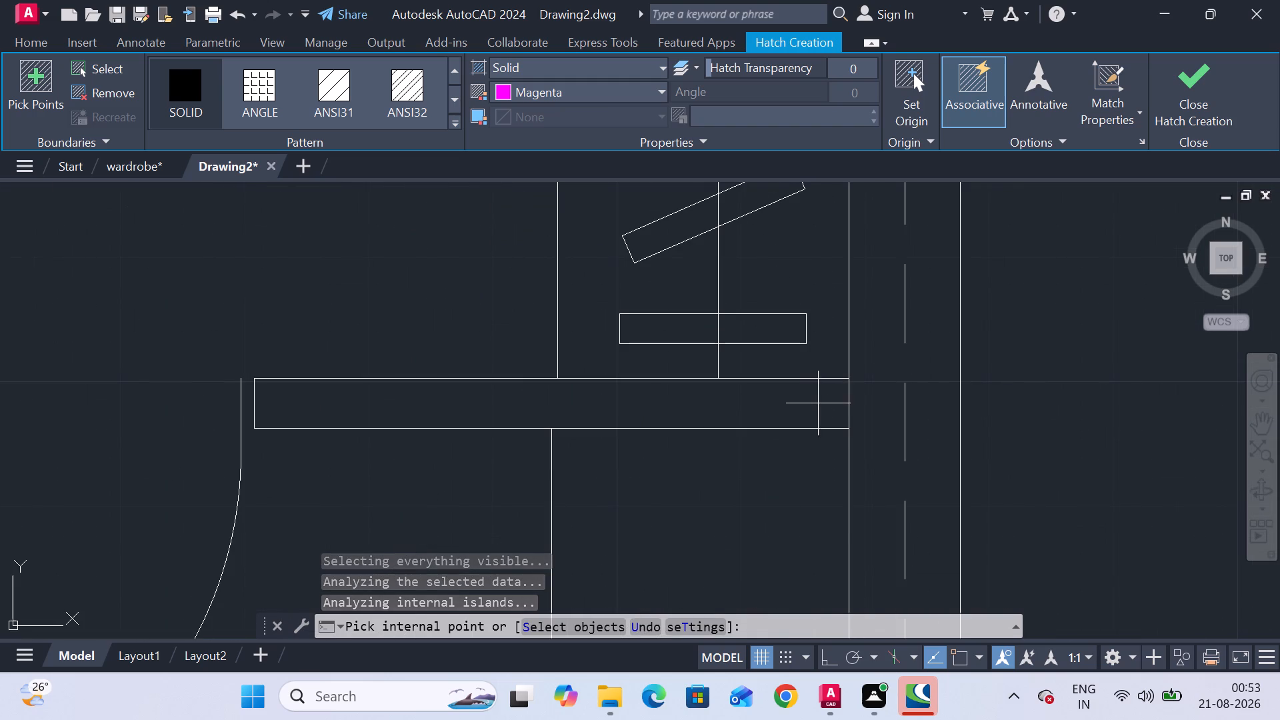
{"action": "scroll", "coordinate": [818, 403], "scroll_direction": "down", "scroll_amount": 2}
{"action": "scroll", "coordinate": [769, 509], "scroll_direction": "down", "scroll_amount": 3}
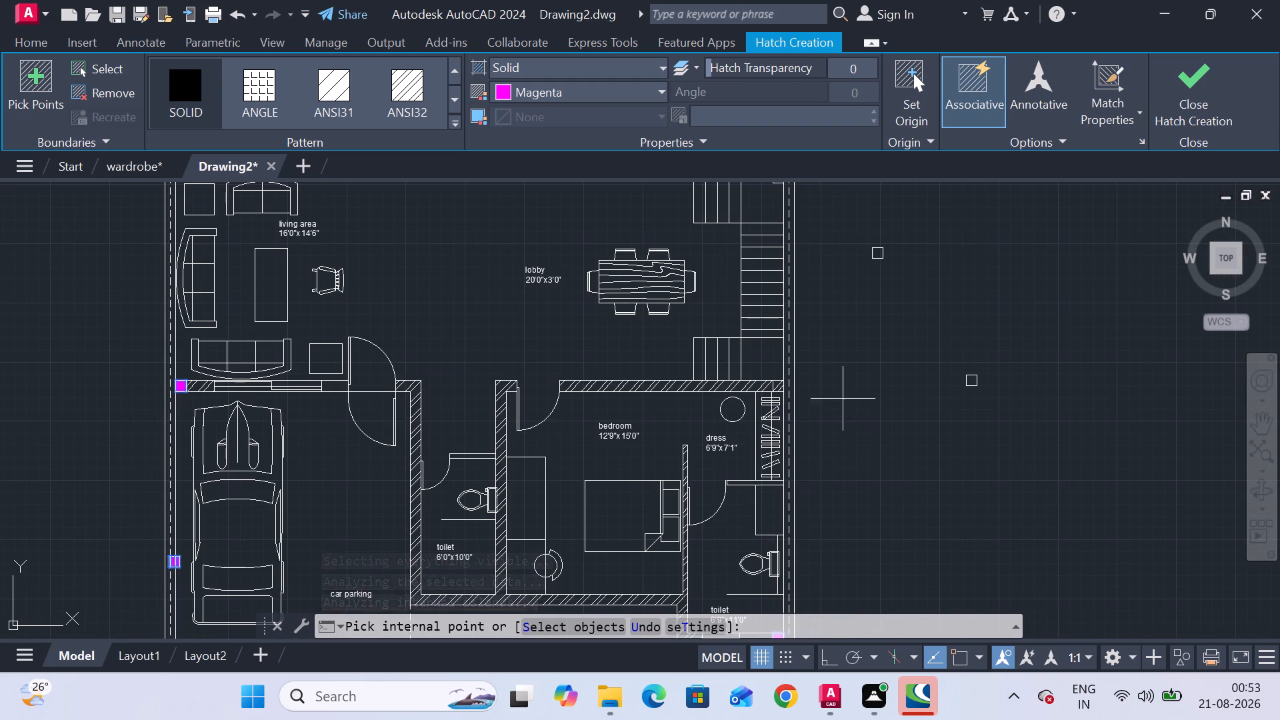
{"action": "scroll", "coordinate": [792, 379], "scroll_direction": "up", "scroll_amount": 4}
{"action": "left_click", "coordinate": [709, 414]}
Fill all three parts of the column square at the east end of the wall between the kitchen and the staircase.
{"action": "scroll", "coordinate": [892, 480], "scroll_direction": "down", "scroll_amount": 4}
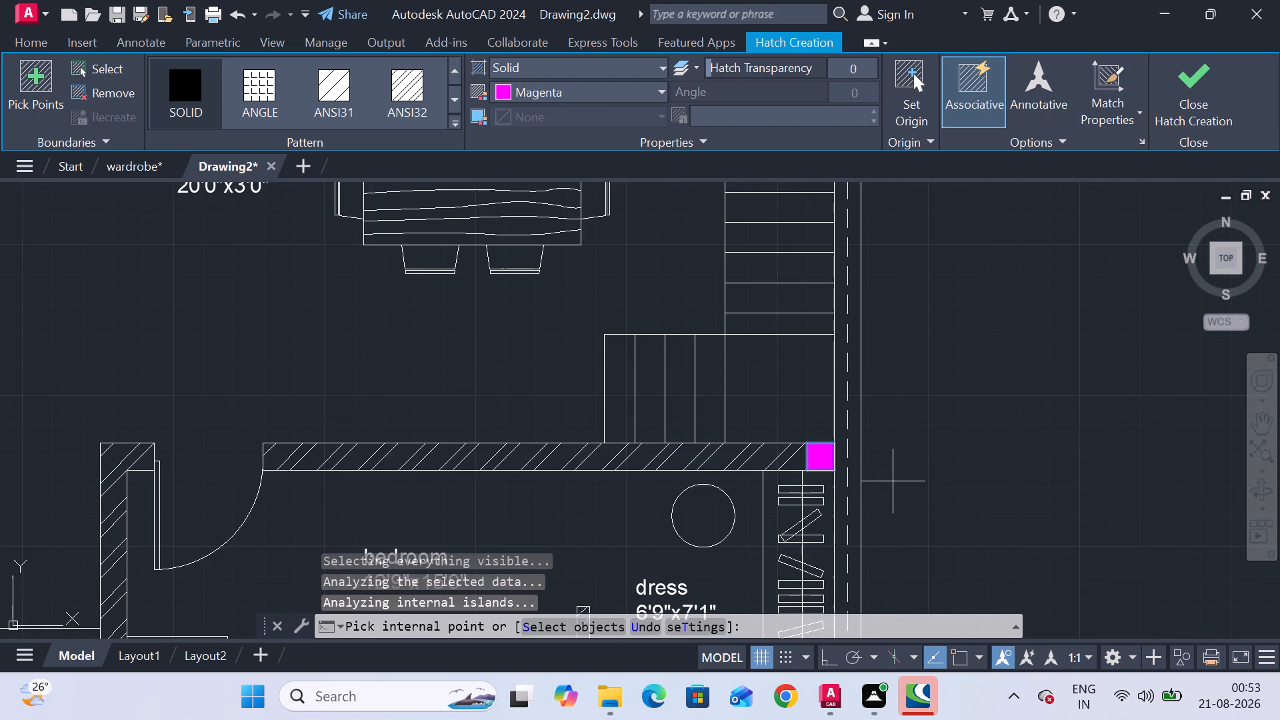
{"action": "scroll", "coordinate": [933, 465], "scroll_direction": "down", "scroll_amount": 3}
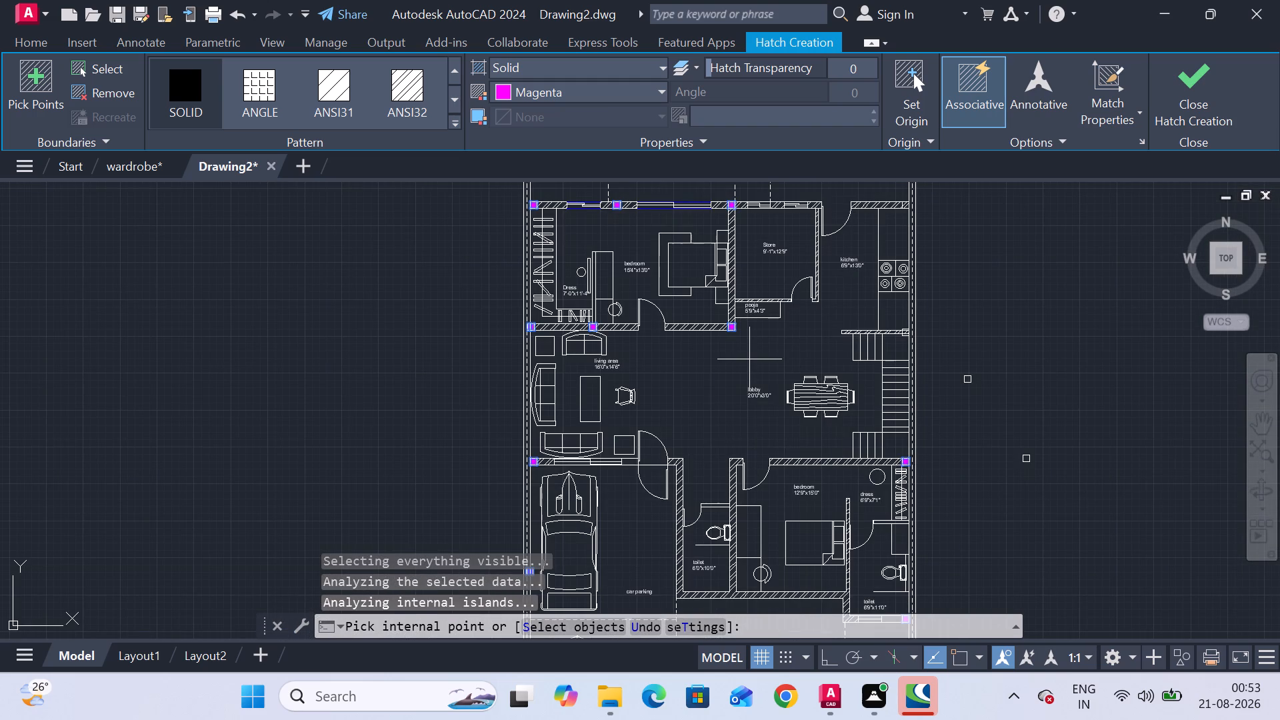
{"action": "middle_click_drag", "start_coordinate": [747, 359], "coordinate": [551, 445]}
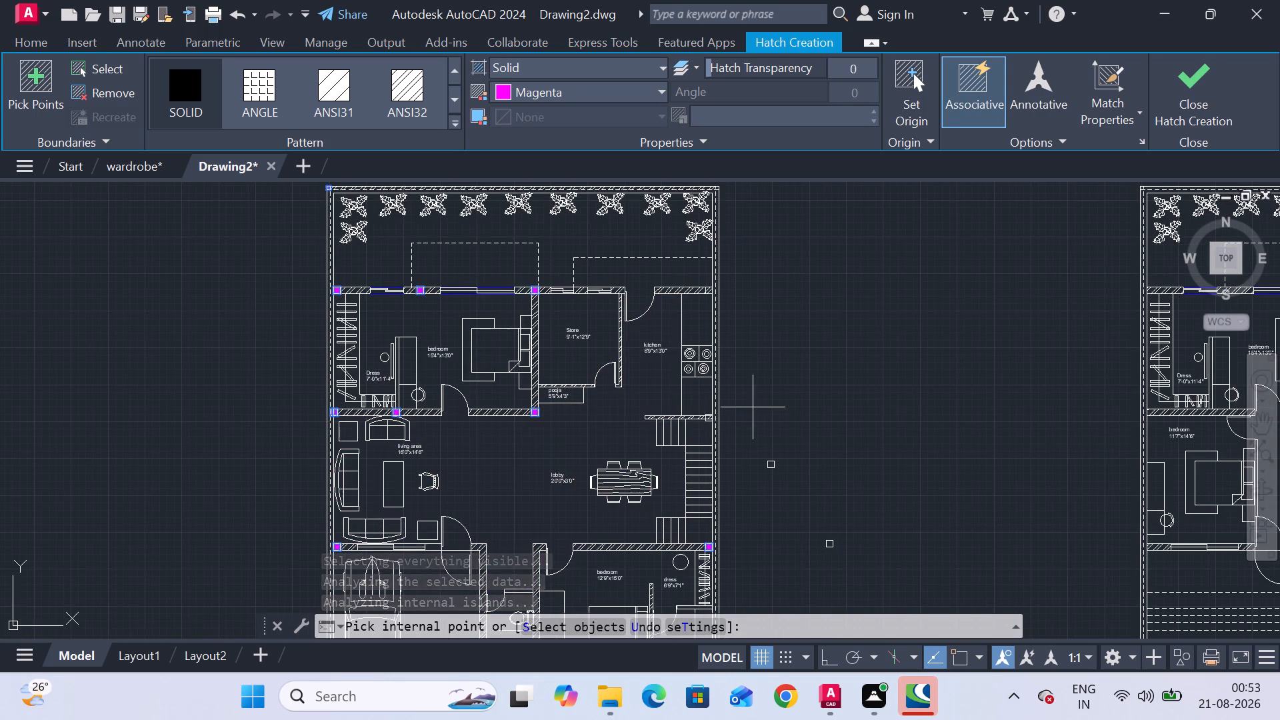
{"action": "scroll", "coordinate": [693, 429], "scroll_direction": "up", "scroll_amount": 4}
{"action": "left_click", "coordinate": [792, 355]}
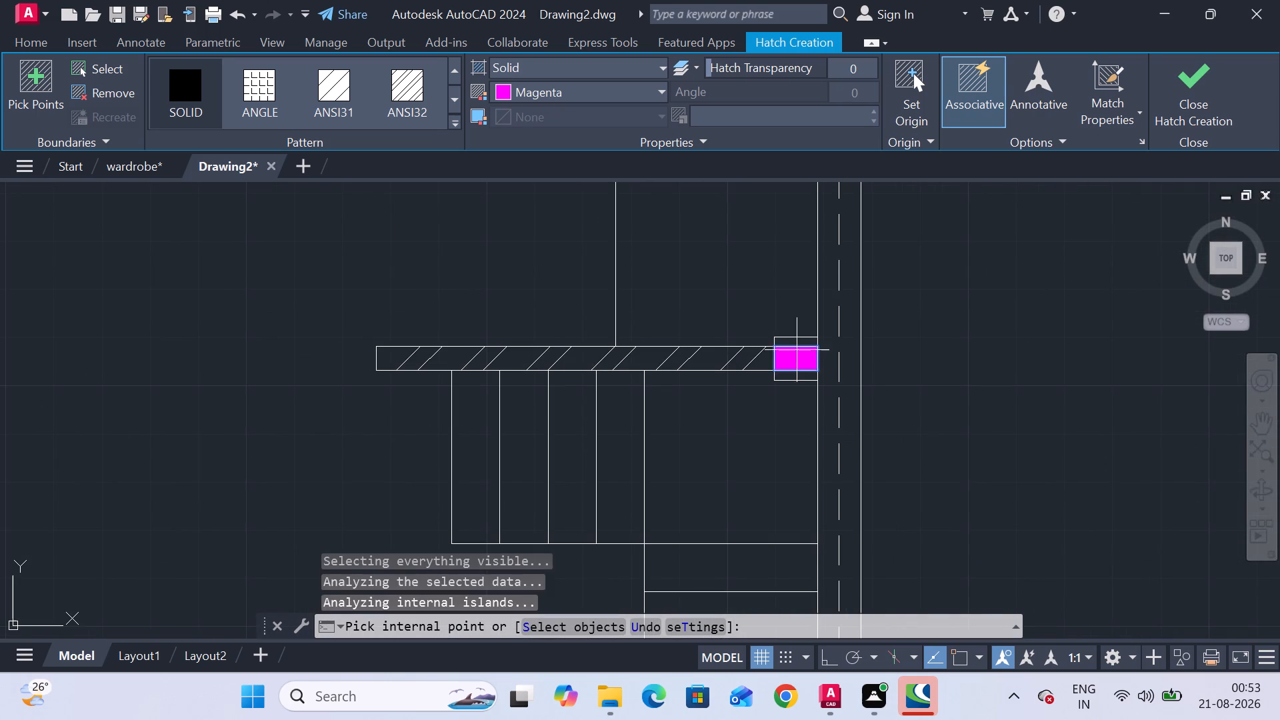
{"action": "scroll", "coordinate": [797, 349], "scroll_direction": "up", "scroll_amount": 4}
{"action": "left_click", "coordinate": [814, 293]}
{"action": "left_click", "coordinate": [760, 517]}
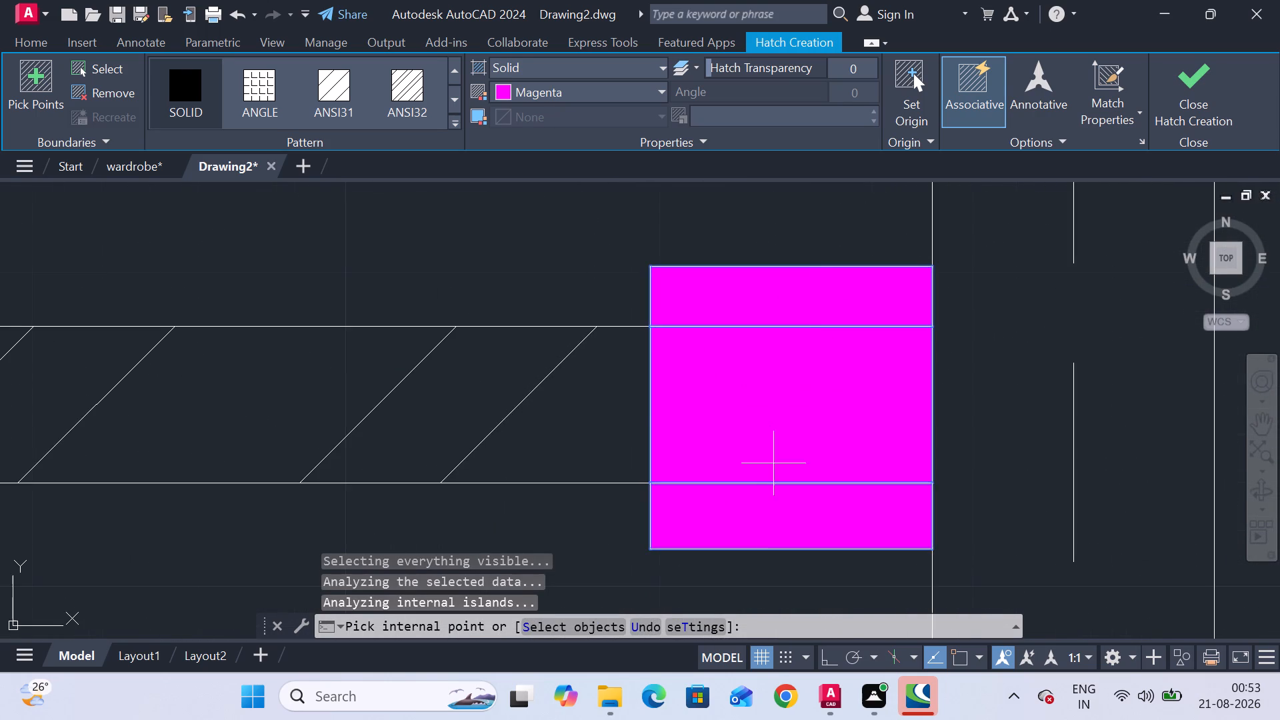
Fill the column square at the east end of the kitchen's north wall with solid magenta hatch.
{"action": "scroll", "coordinate": [776, 455], "scroll_direction": "down", "scroll_amount": 9}
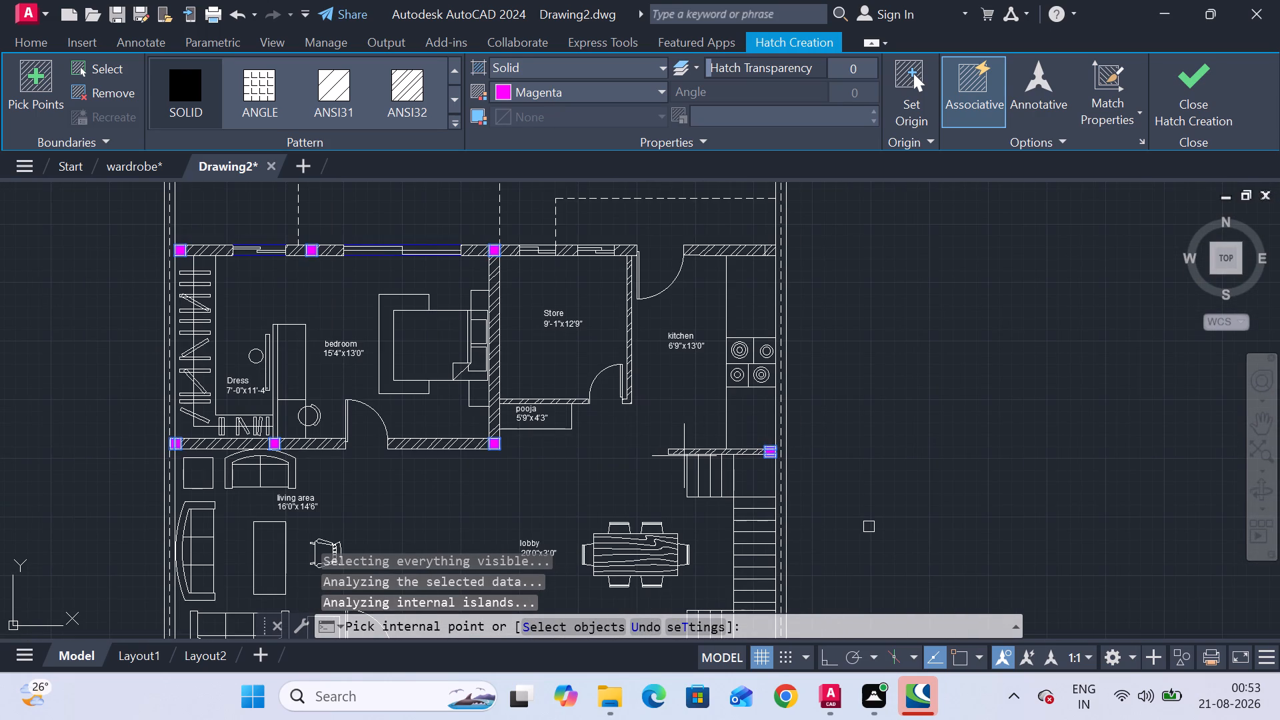
{"action": "scroll", "coordinate": [775, 244], "scroll_direction": "up", "scroll_amount": 4}
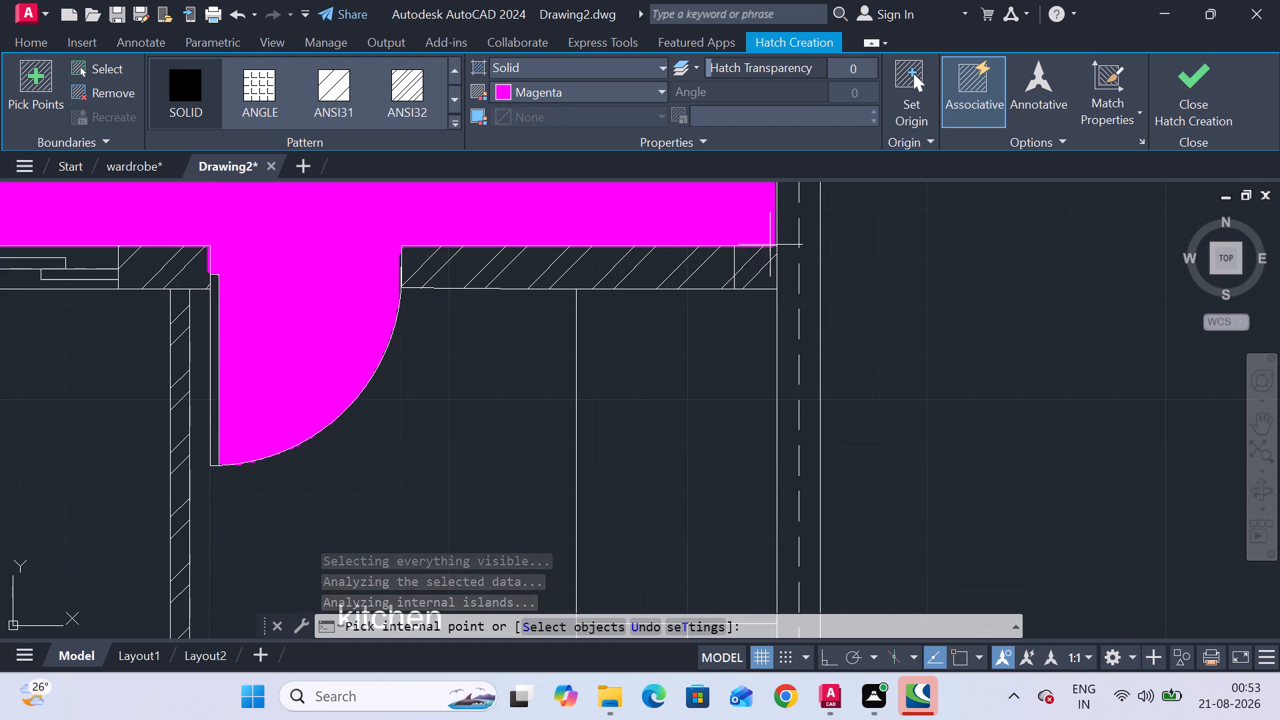
{"action": "left_click", "coordinate": [757, 267]}
Fill the short wall piece between the store's eastern window and the kitchen's north door with solid magenta.
{"action": "scroll", "coordinate": [609, 393], "scroll_direction": "down", "scroll_amount": 3}
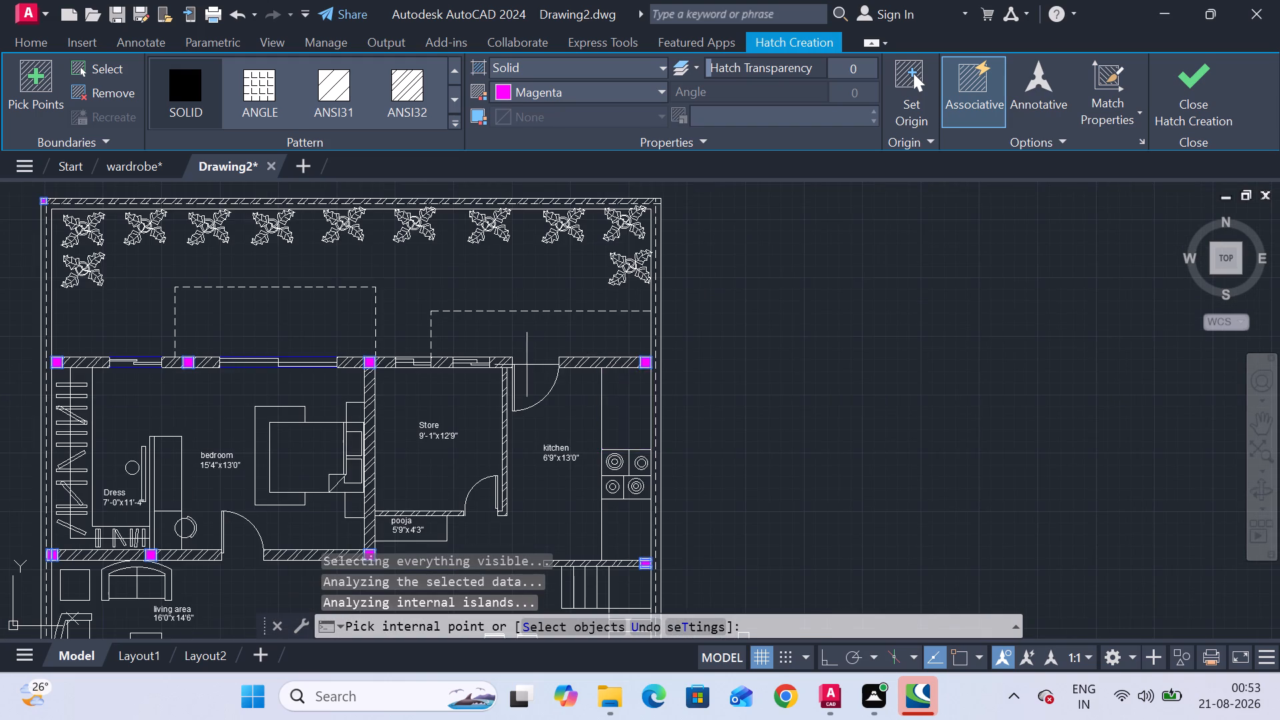
{"action": "scroll", "coordinate": [493, 361], "scroll_direction": "up", "scroll_amount": 5}
{"action": "left_click", "coordinate": [505, 359]}
Fill the short wall piece between the living area's south window and the entrance door, and finish hatching.
{"action": "scroll", "coordinate": [523, 427], "scroll_direction": "down", "scroll_amount": 5}
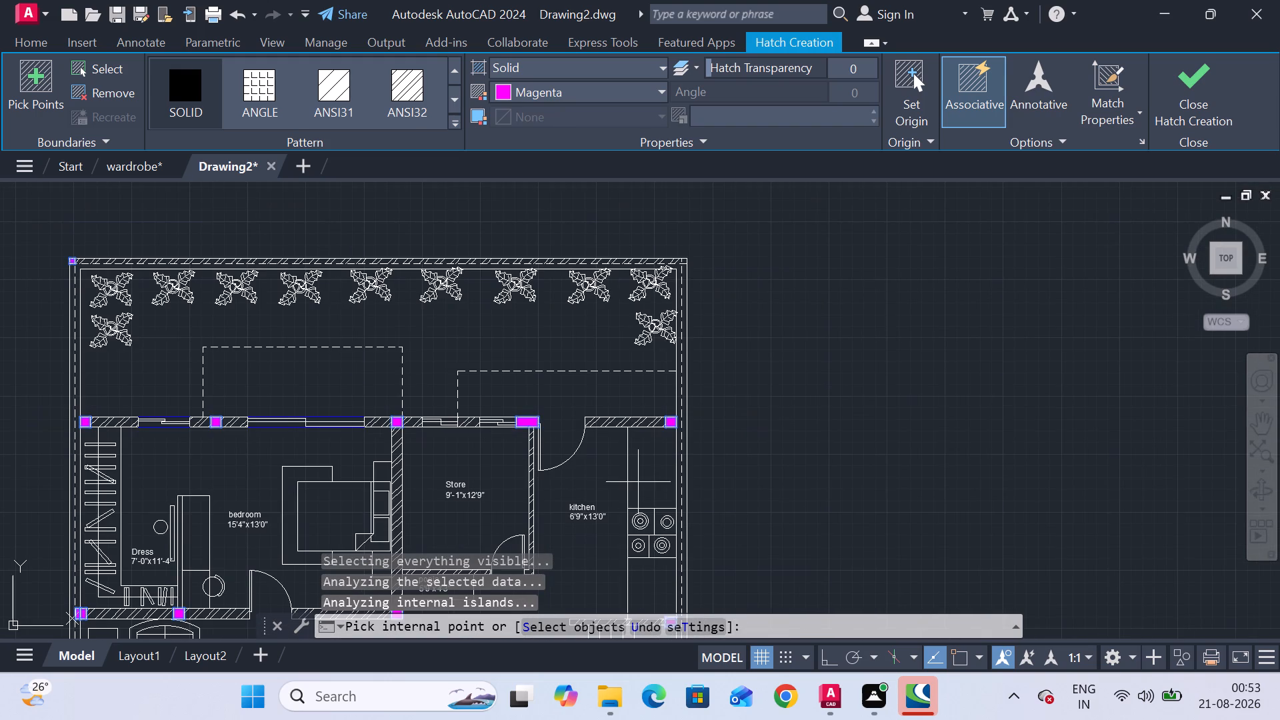
{"action": "middle_click_drag", "start_coordinate": [638, 482], "coordinate": [687, 310]}
{"action": "middle_click_drag", "start_coordinate": [503, 479], "coordinate": [523, 290]}
{"action": "middle_click_drag", "start_coordinate": [473, 385], "coordinate": [491, 335]}
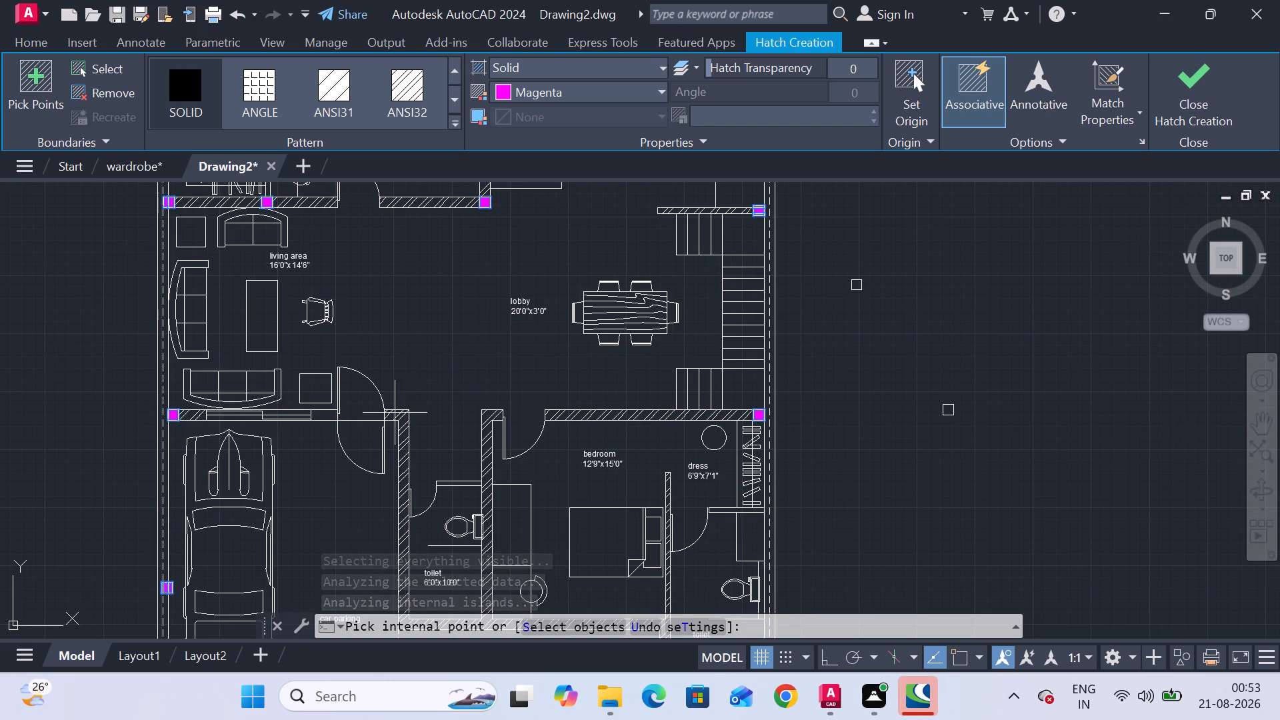
{"action": "scroll", "coordinate": [332, 412], "scroll_direction": "up", "scroll_amount": 4}
{"action": "left_click", "coordinate": [311, 435]}
{"action": "scroll", "coordinate": [338, 436], "scroll_direction": "down", "scroll_amount": 4}
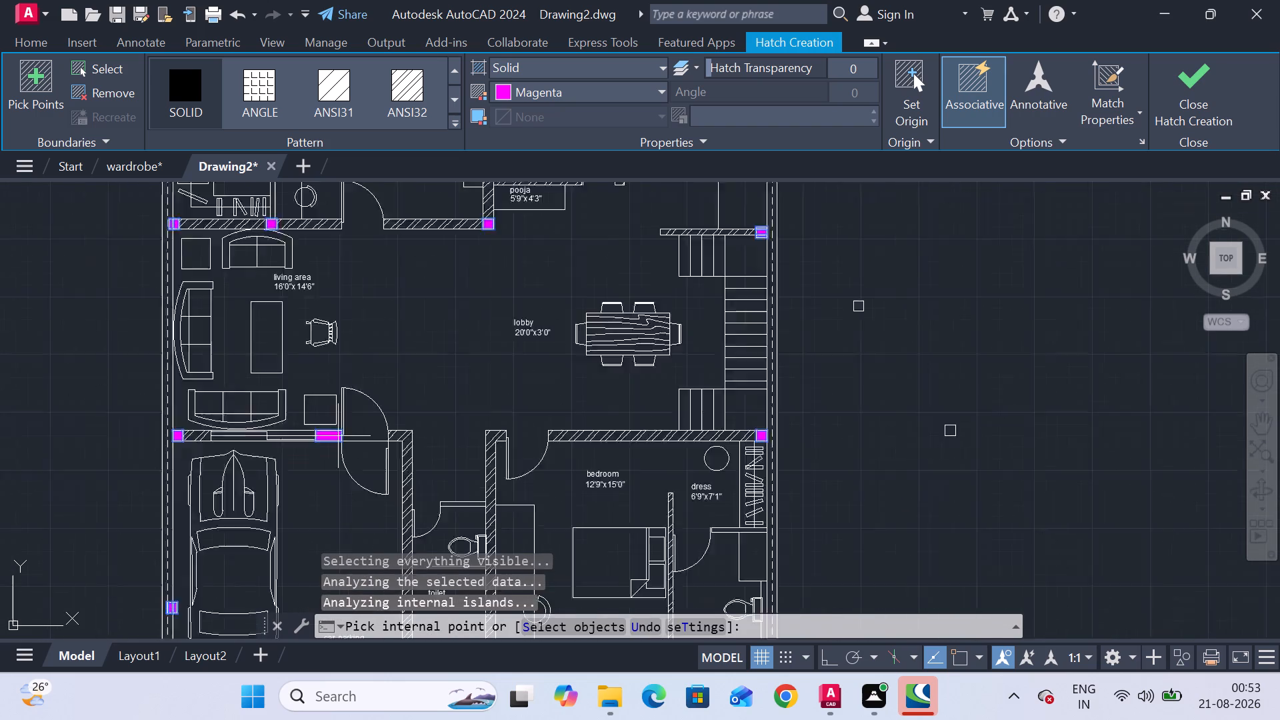
{"action": "scroll", "coordinate": [338, 436], "scroll_direction": "down", "scroll_amount": 1}
{"action": "key", "text": "Escape"}
{"action": "key", "text": "Escape"}
{"action": "key", "text": "Escape"}
{"action": "key", "text": "Escape"}
{"action": "key", "text": "Escape"}
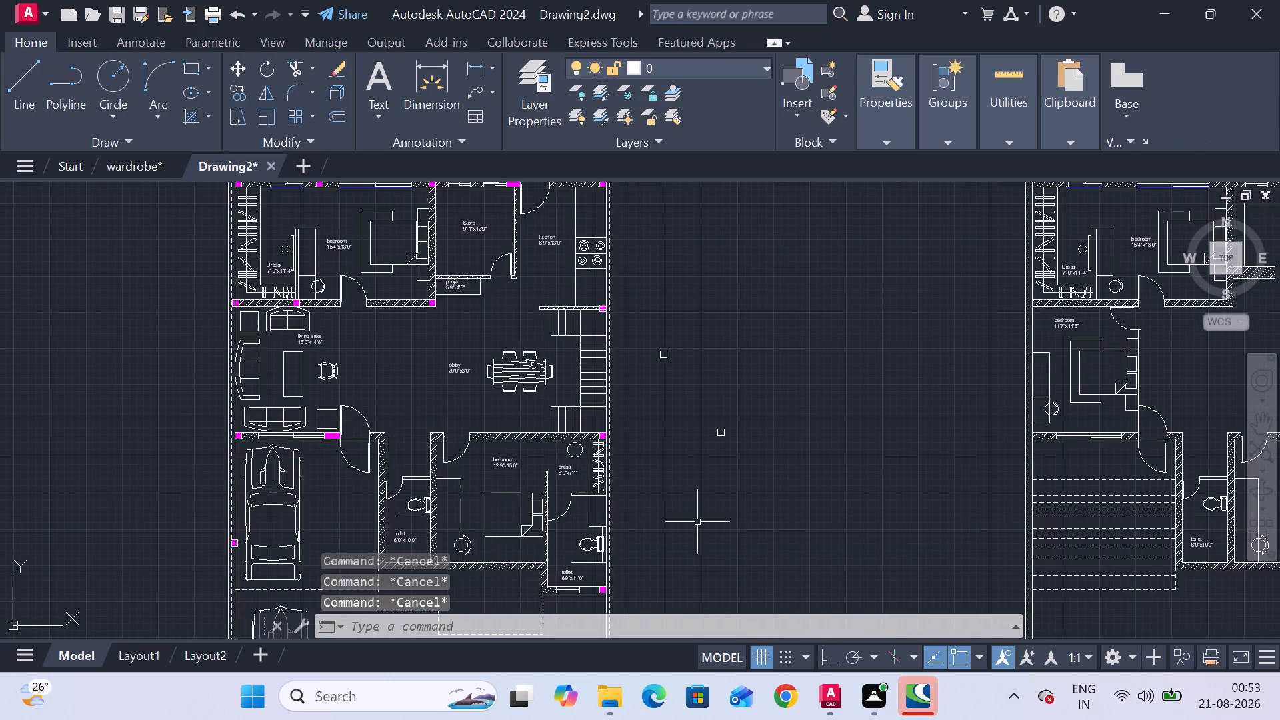
Copy the spare column square beside the plans by its bottom edge to the west end of the second plan's north house wall.
{"action": "middle_click_drag", "start_coordinate": [698, 523], "coordinate": [607, 452]}
{"action": "scroll", "coordinate": [345, 347], "scroll_direction": "up", "scroll_amount": 4}
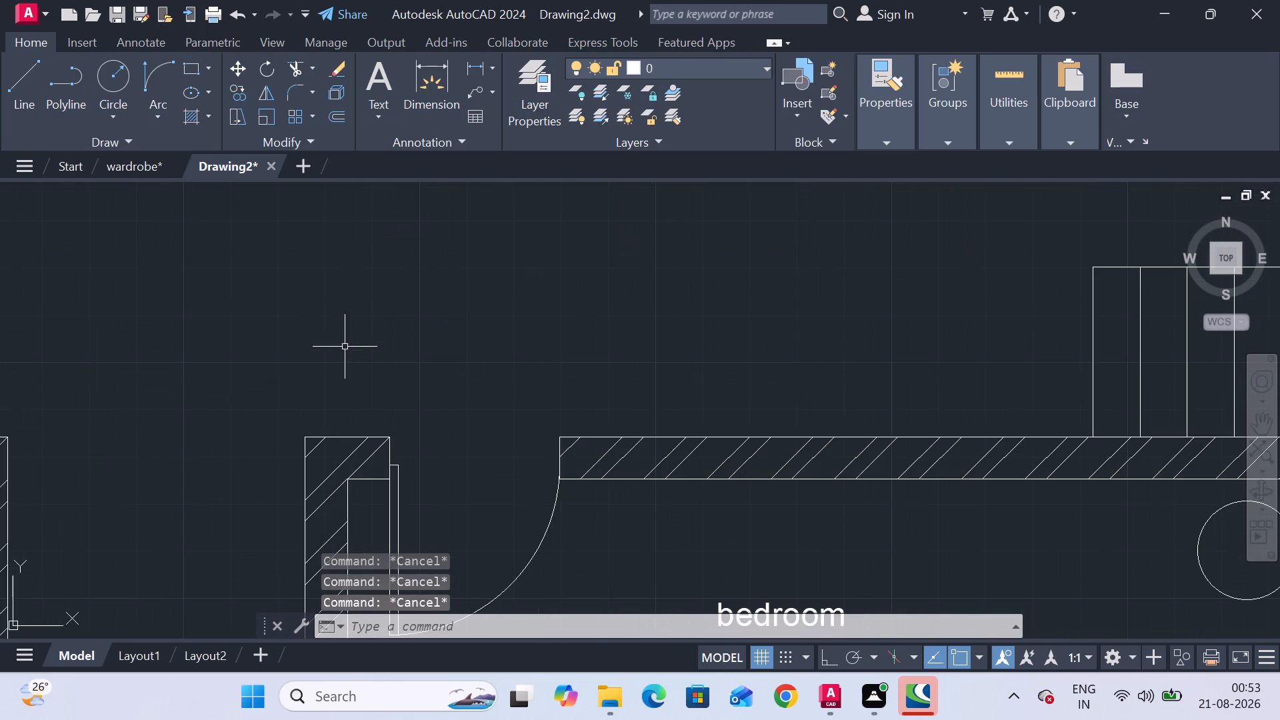
{"action": "scroll", "coordinate": [363, 379], "scroll_direction": "down", "scroll_amount": 4}
{"action": "middle_click_drag", "start_coordinate": [657, 523], "coordinate": [449, 502]}
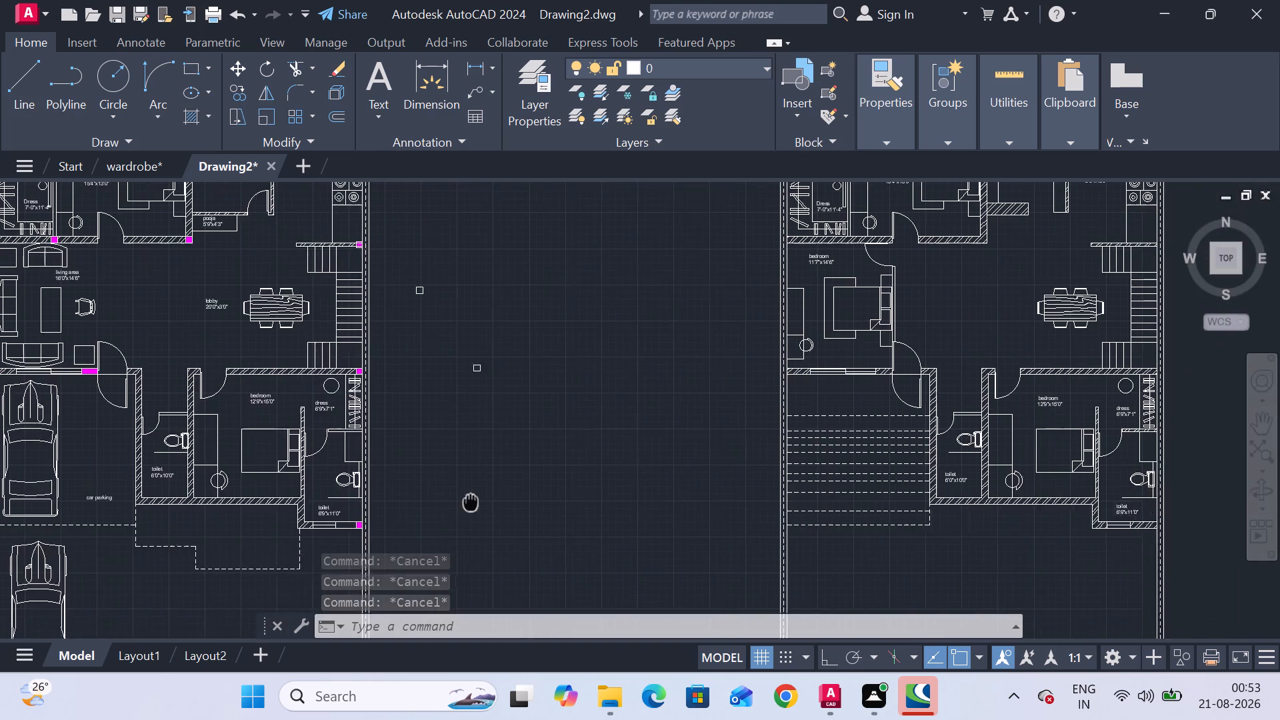
{"action": "middle_click_drag", "start_coordinate": [449, 502], "coordinate": [435, 502]}
{"action": "middle_click_drag", "start_coordinate": [554, 435], "coordinate": [305, 546]}
{"action": "scroll", "coordinate": [488, 322], "scroll_direction": "up", "scroll_amount": 3}
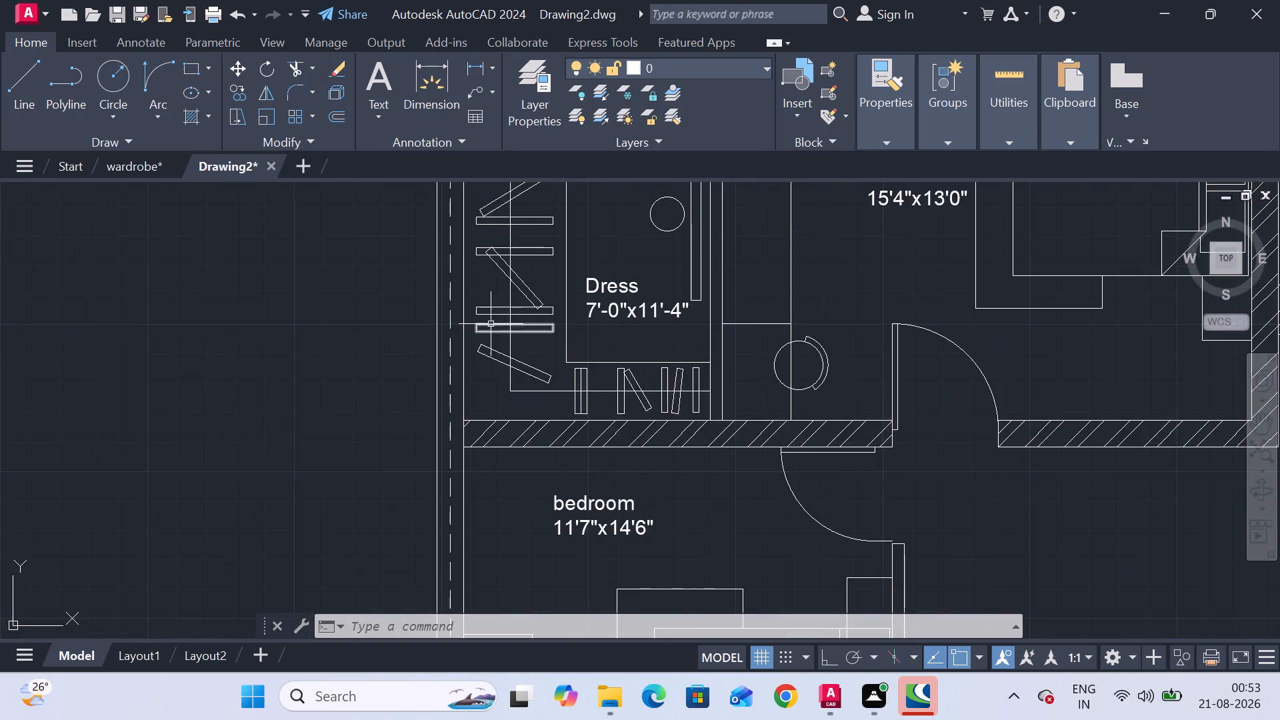
{"action": "scroll", "coordinate": [491, 329], "scroll_direction": "down", "scroll_amount": 4}
{"action": "left_click", "coordinate": [320, 456]}
{"action": "left_click", "coordinate": [281, 415]}
{"action": "right_click", "coordinate": [307, 419]}
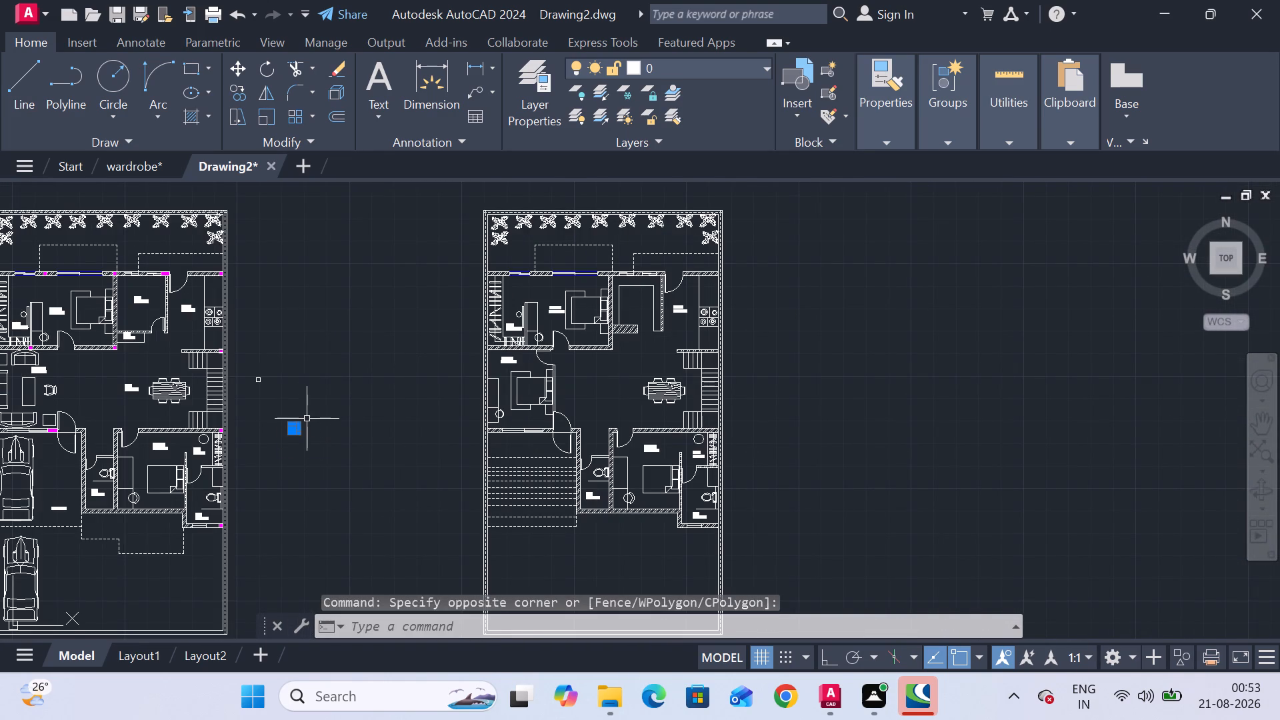
{"action": "left_click", "coordinate": [379, 377]}
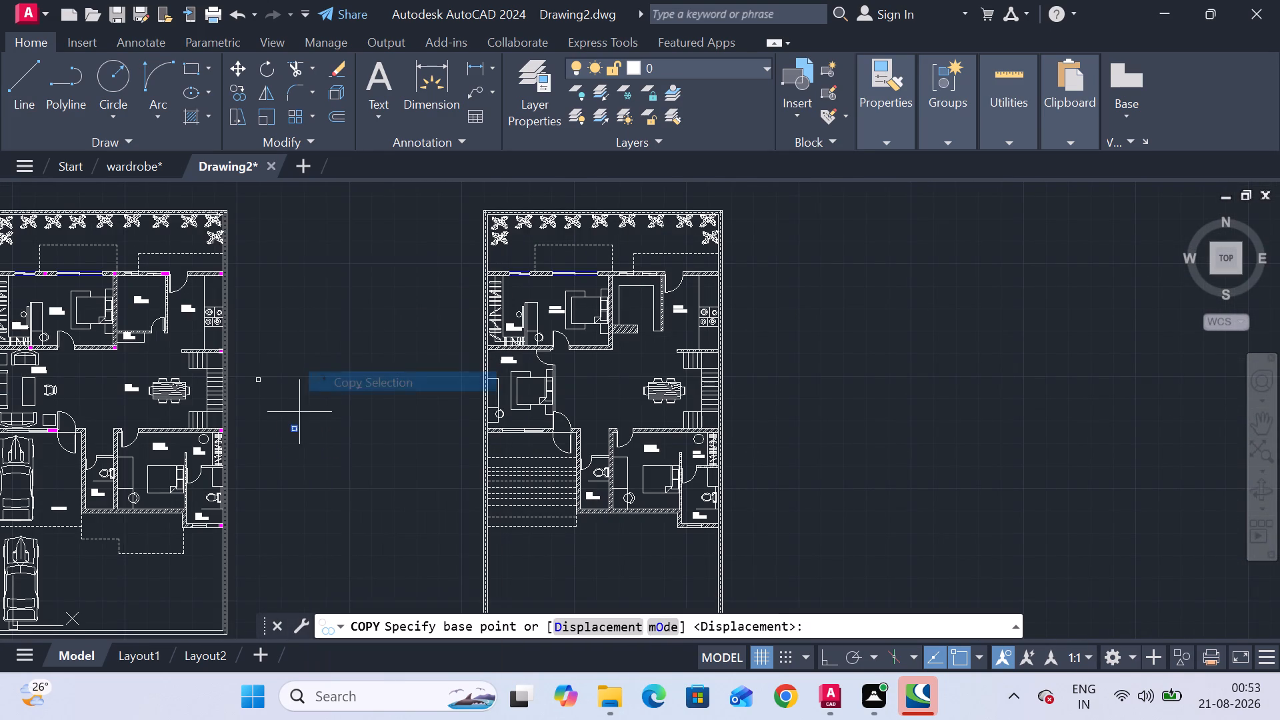
{"action": "scroll", "coordinate": [294, 417], "scroll_direction": "up", "scroll_amount": 4}
{"action": "left_click", "coordinate": [295, 503]}
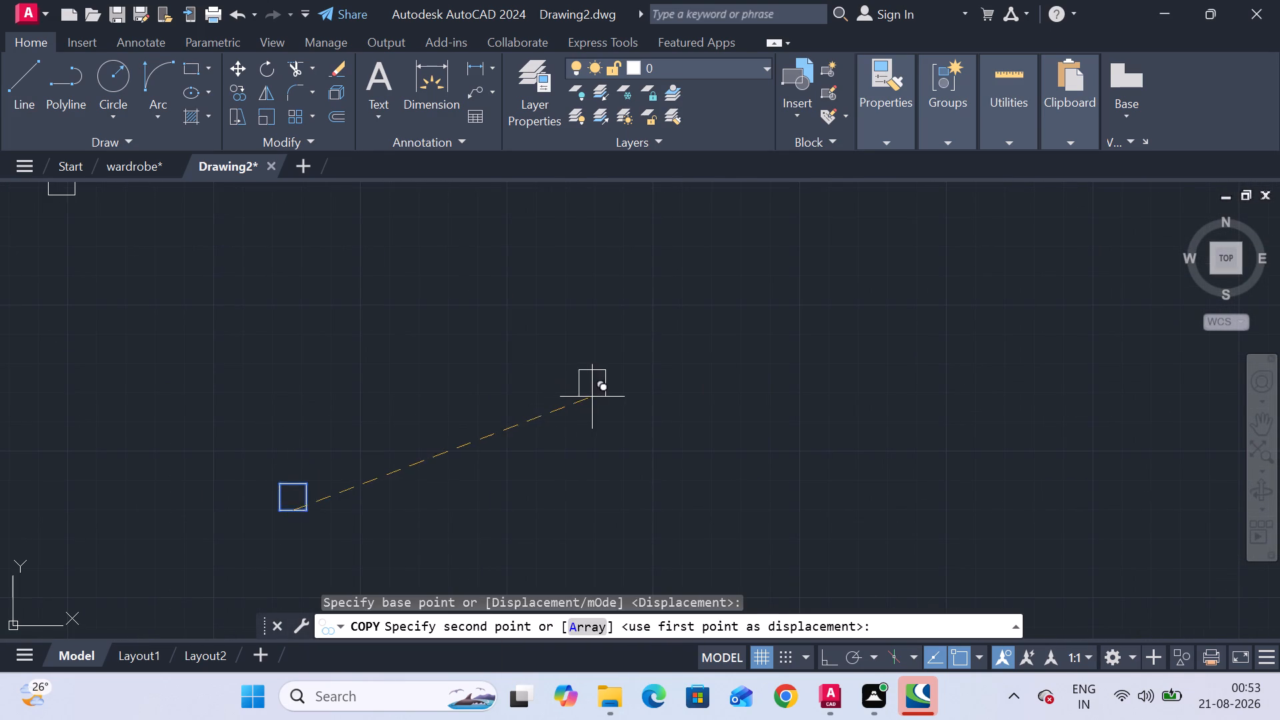
{"action": "scroll", "coordinate": [592, 397], "scroll_direction": "down", "scroll_amount": 2}
{"action": "middle_click_drag", "start_coordinate": [592, 397], "coordinate": [288, 537]}
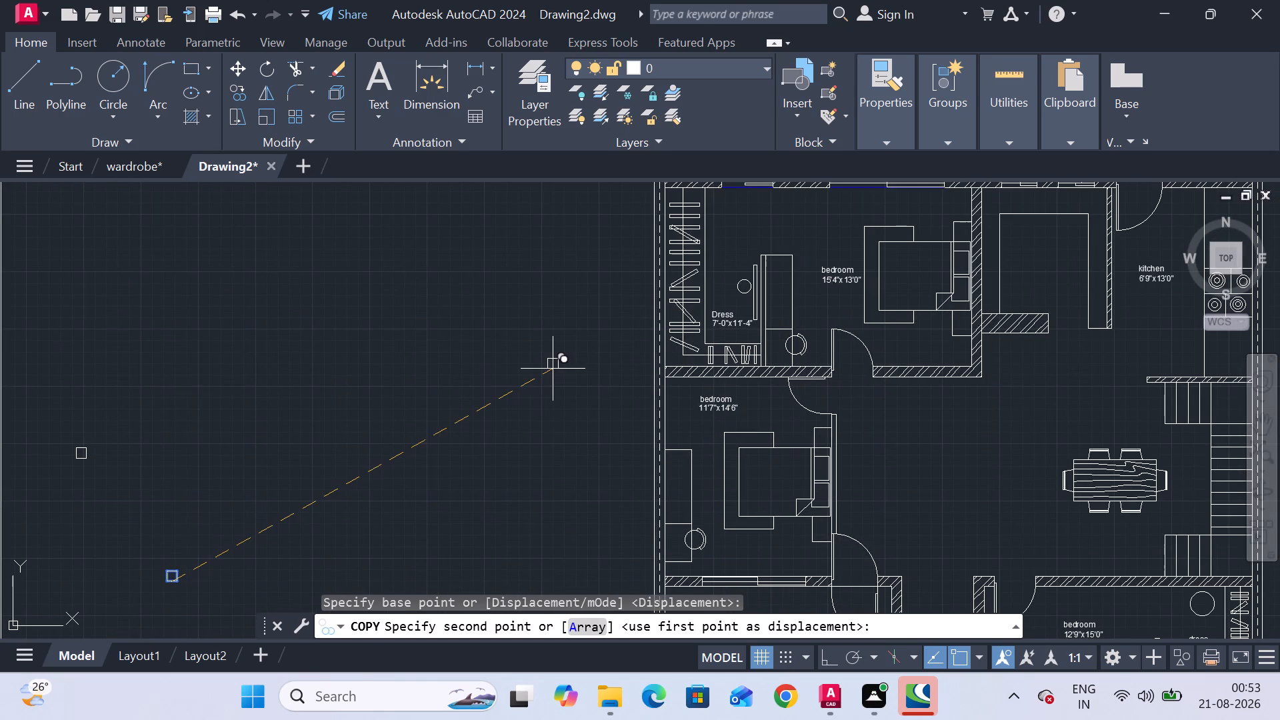
{"action": "middle_click_drag", "start_coordinate": [553, 369], "coordinate": [309, 590]}
{"action": "scroll", "coordinate": [447, 372], "scroll_direction": "up", "scroll_amount": 3}
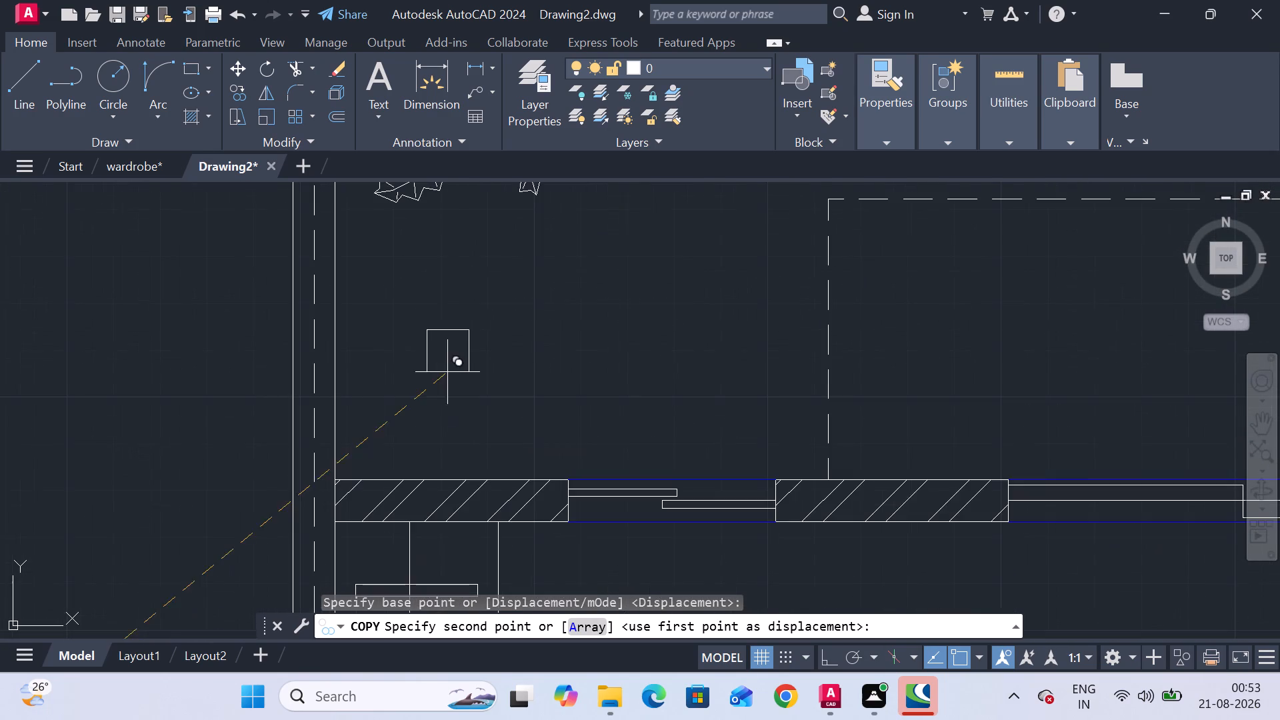
{"action": "middle_click_drag", "start_coordinate": [461, 399], "coordinate": [657, 285]}
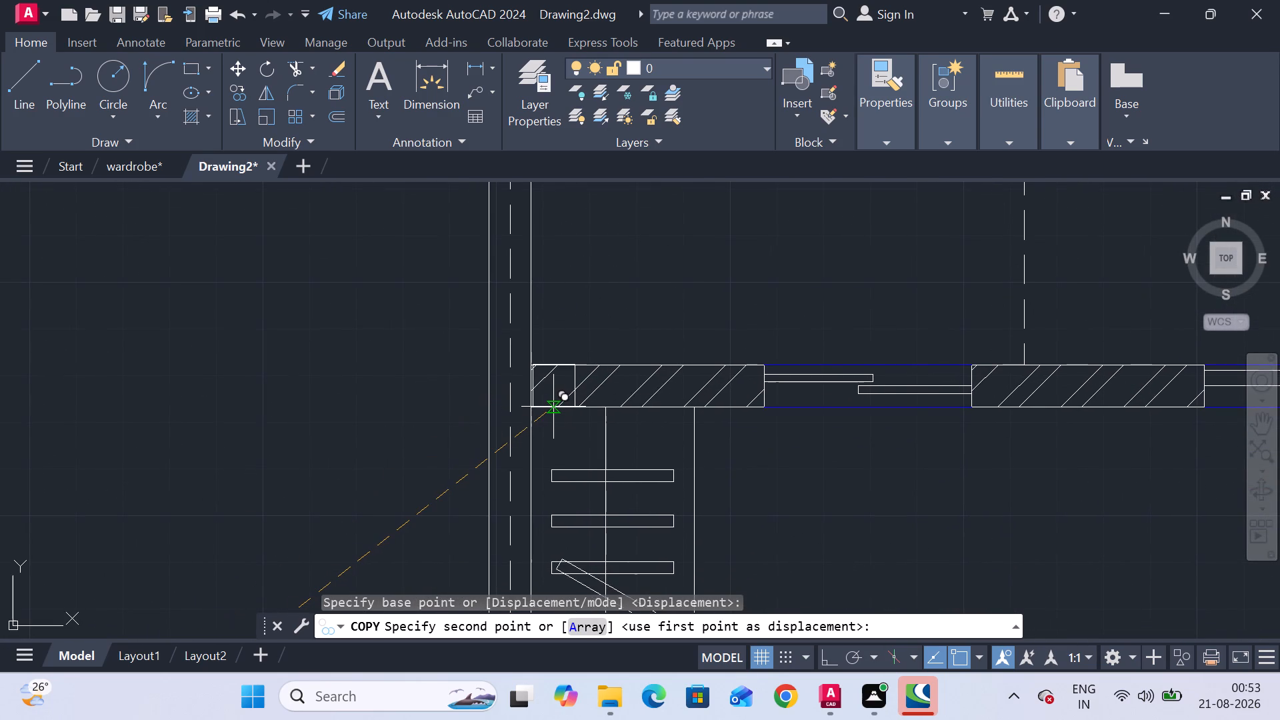
{"action": "scroll", "coordinate": [551, 405], "scroll_direction": "up", "scroll_amount": 3}
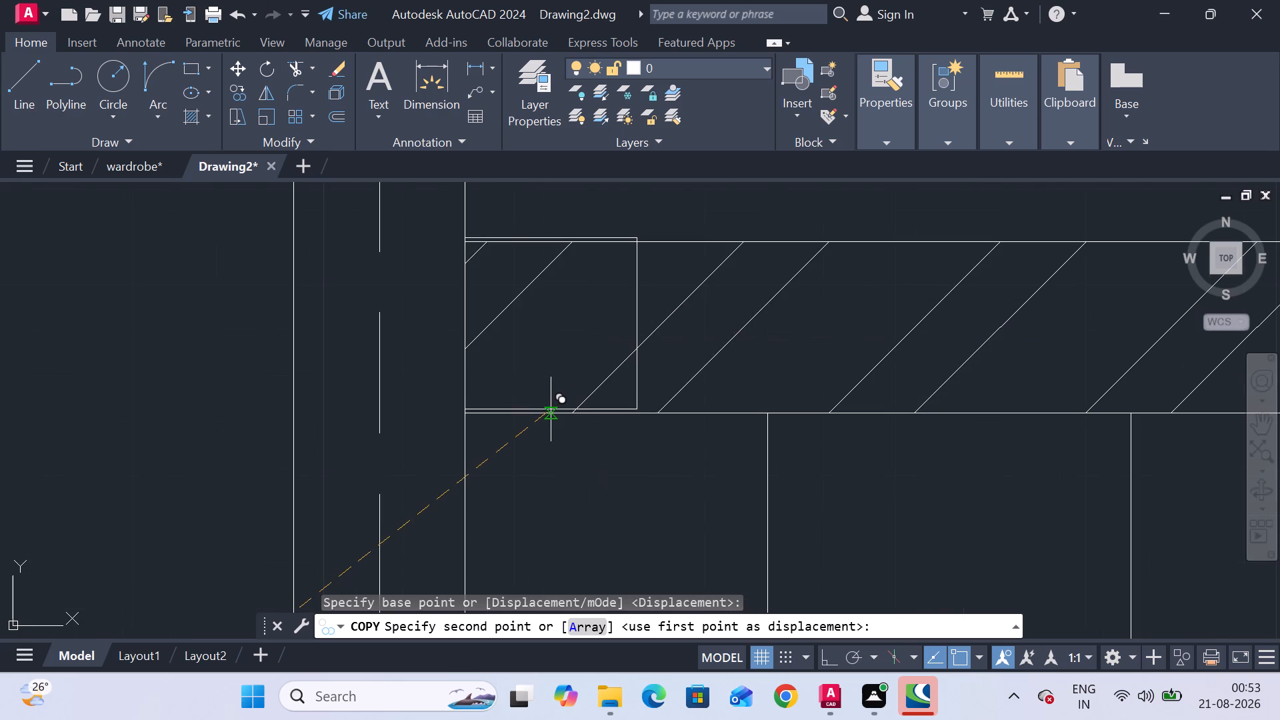
{"action": "left_click", "coordinate": [551, 412]}
Place column copies on the north wall between the dress and bedroom windows, and where the bedroom's east wall meets it.
{"action": "scroll", "coordinate": [743, 469], "scroll_direction": "down", "scroll_amount": 4}
{"action": "middle_click_drag", "start_coordinate": [743, 470], "coordinate": [466, 443]}
{"action": "scroll", "coordinate": [735, 425], "scroll_direction": "up", "scroll_amount": 4}
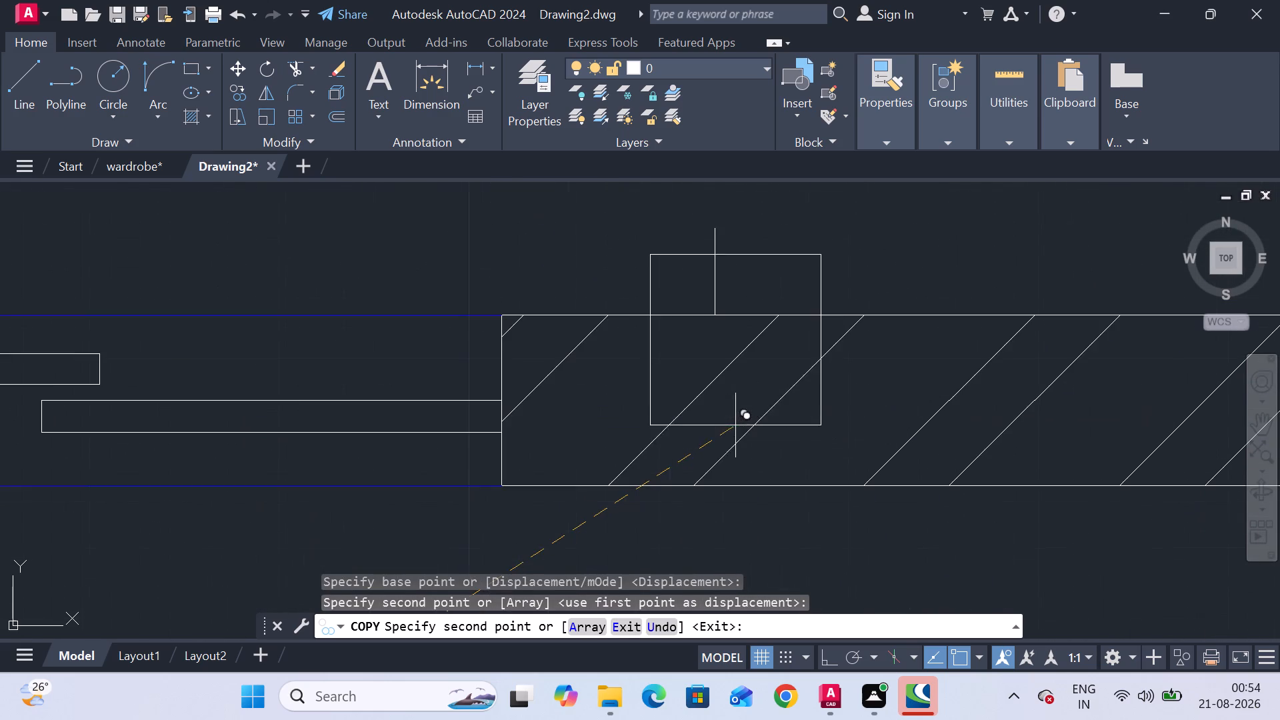
{"action": "left_click", "coordinate": [708, 487]}
{"action": "scroll", "coordinate": [830, 481], "scroll_direction": "down", "scroll_amount": 4}
{"action": "middle_click_drag", "start_coordinate": [830, 481], "coordinate": [435, 475]}
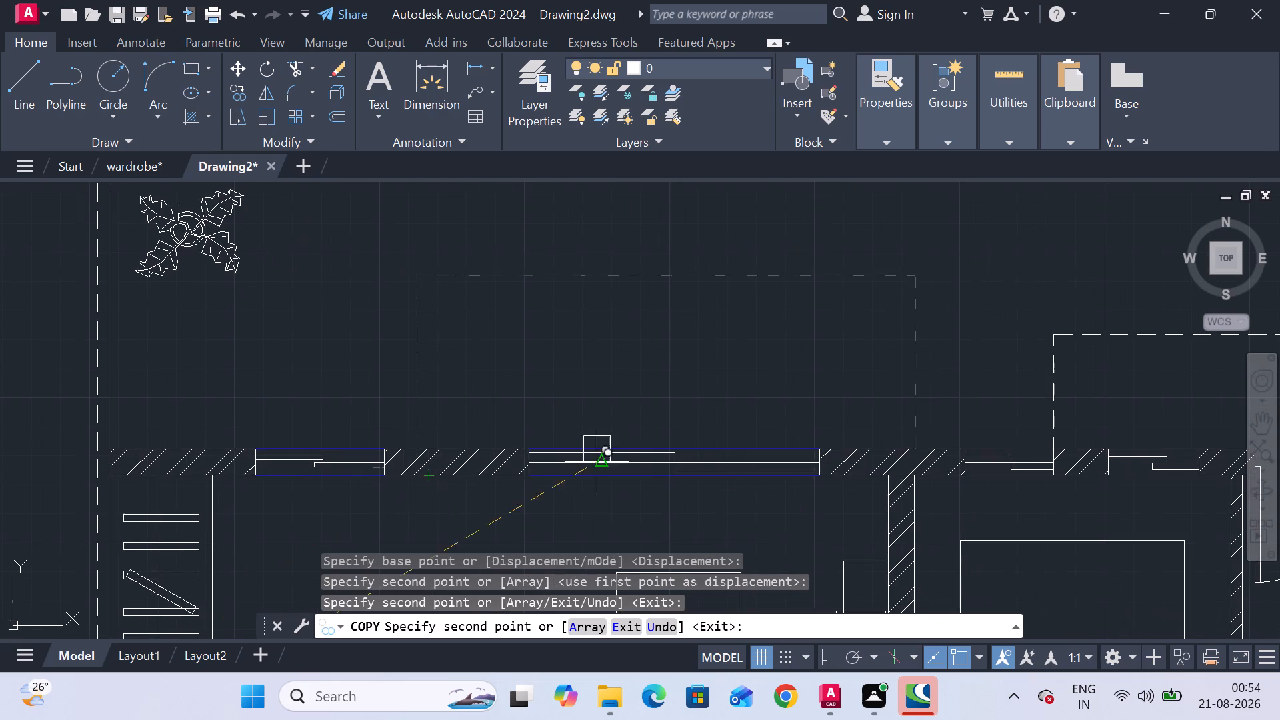
{"action": "scroll", "coordinate": [898, 465], "scroll_direction": "up", "scroll_amount": 3}
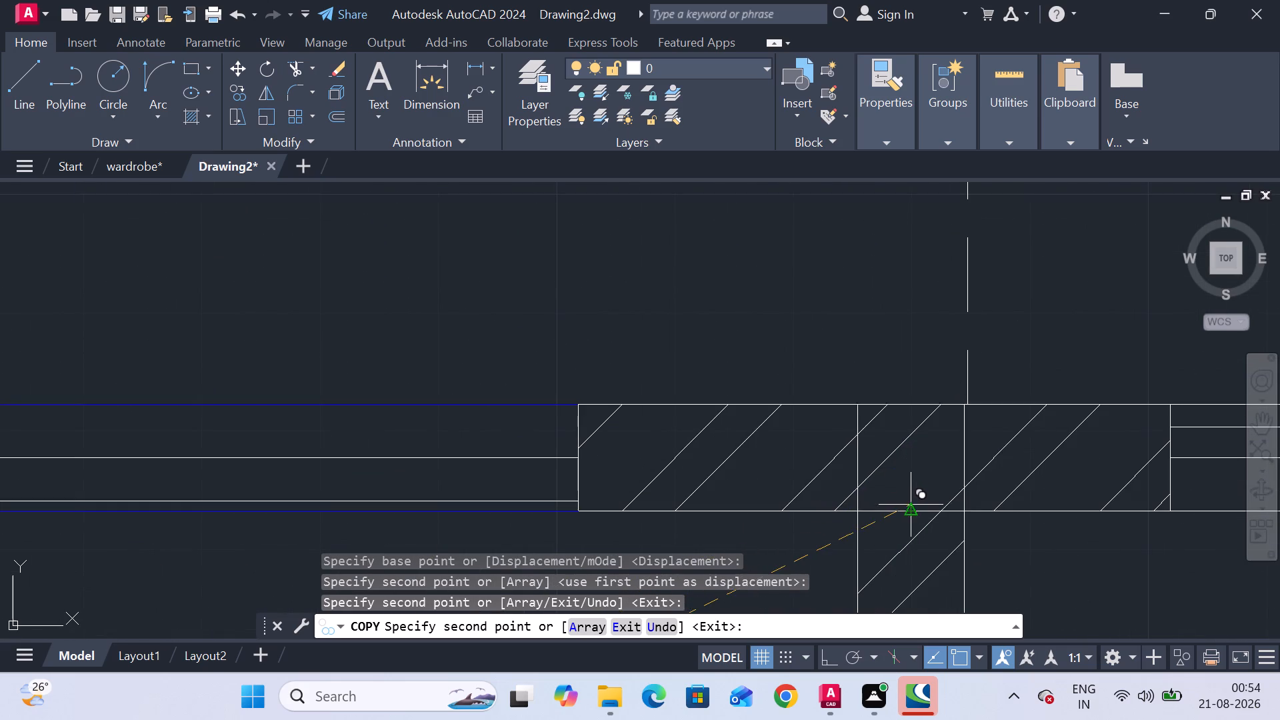
{"action": "left_click", "coordinate": [911, 505]}
Place a column copy at the southeast corner of the 15'4"x13'0" bedroom's walls.
{"action": "scroll", "coordinate": [673, 511], "scroll_direction": "down", "scroll_amount": 3}
{"action": "middle_click_drag", "start_coordinate": [671, 509], "coordinate": [619, 423]}
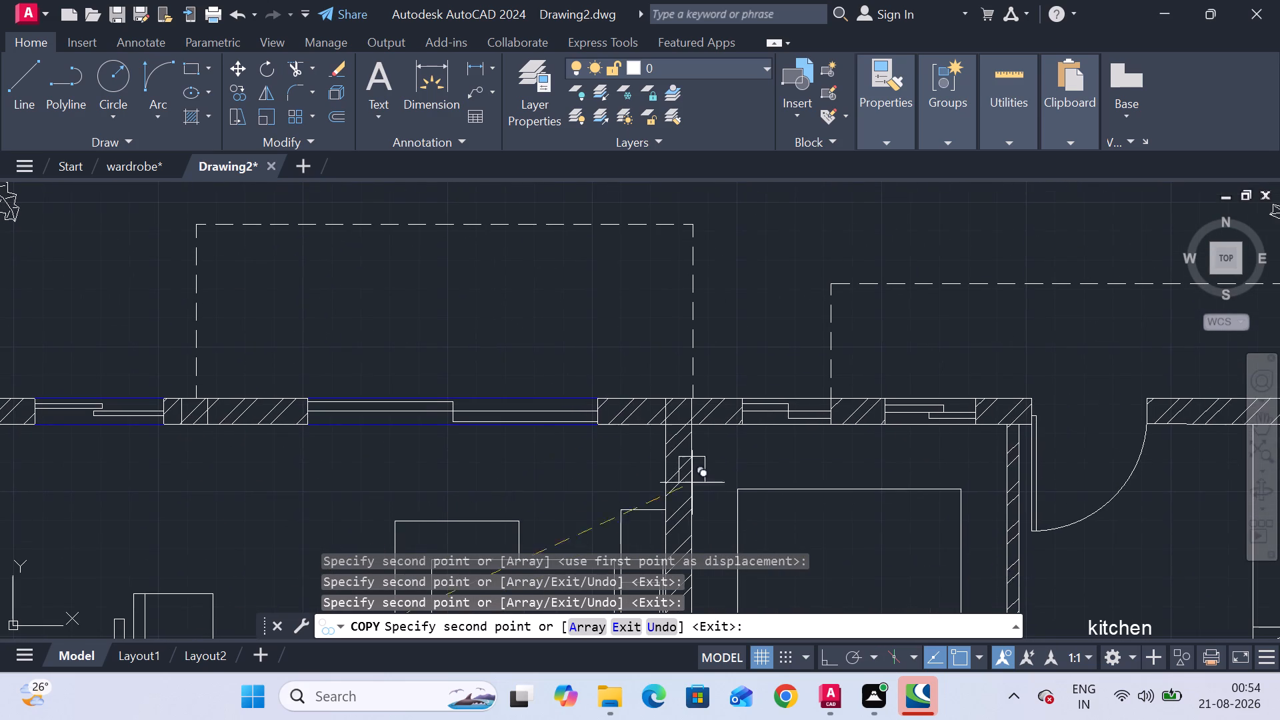
{"action": "middle_click_drag", "start_coordinate": [694, 496], "coordinate": [786, 202]}
{"action": "scroll", "coordinate": [813, 412], "scroll_direction": "down", "scroll_amount": 2}
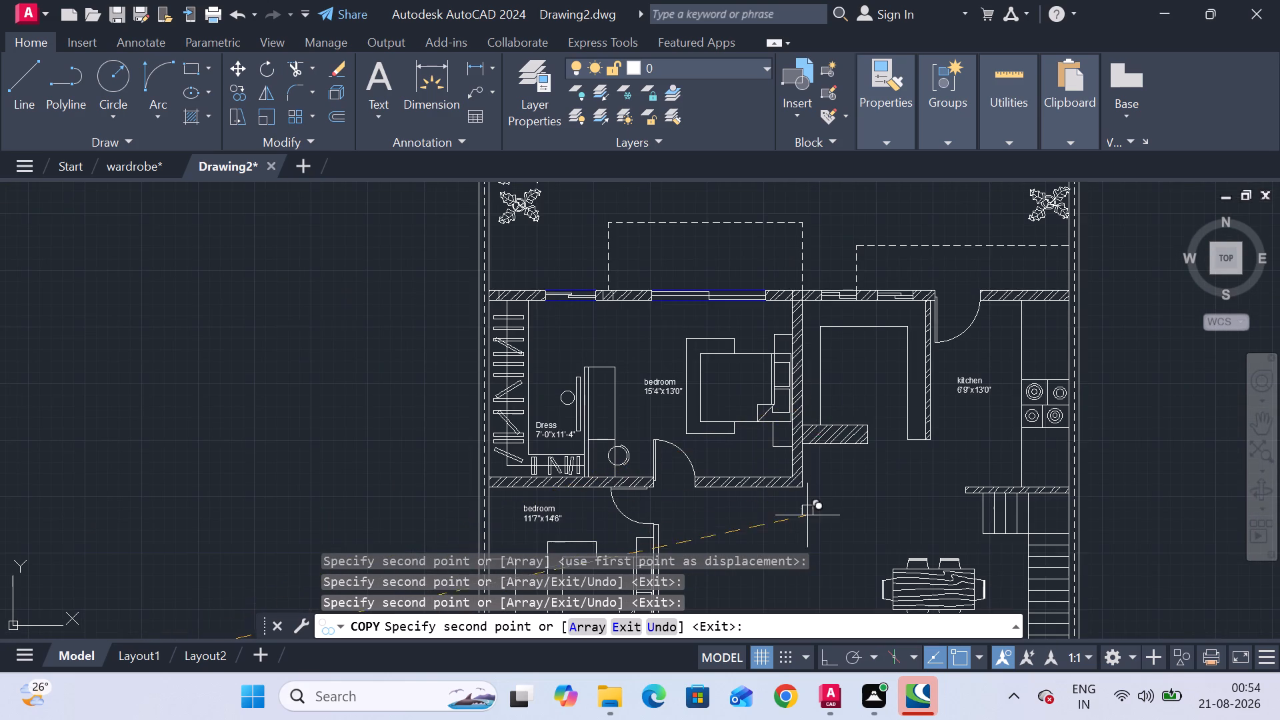
{"action": "scroll", "coordinate": [807, 516], "scroll_direction": "up", "scroll_amount": 3}
{"action": "left_click", "coordinate": [768, 394]}
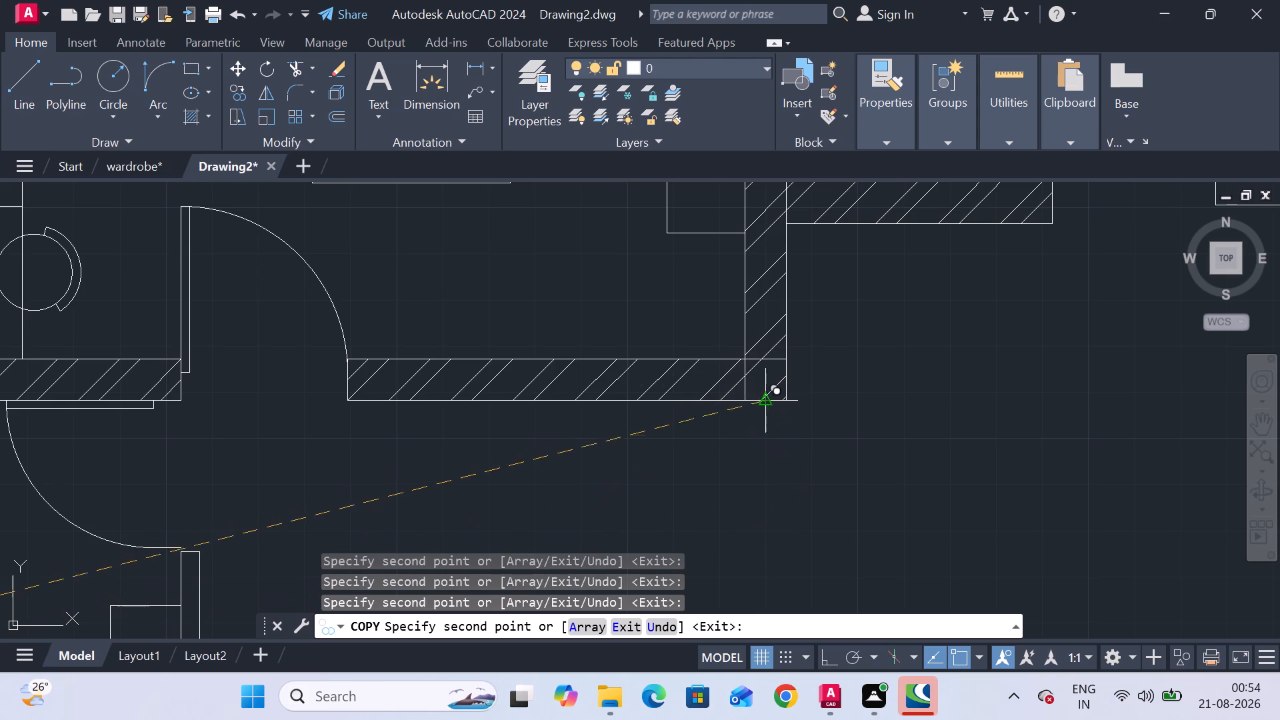
Place column copies on the 15'4"x13'0" bedroom's south wall, below the dress partition and at the wall's west end.
{"action": "scroll", "coordinate": [581, 445], "scroll_direction": "down", "scroll_amount": 2}
{"action": "middle_click_drag", "start_coordinate": [583, 445], "coordinate": [747, 436]}
{"action": "scroll", "coordinate": [461, 407], "scroll_direction": "up", "scroll_amount": 3}
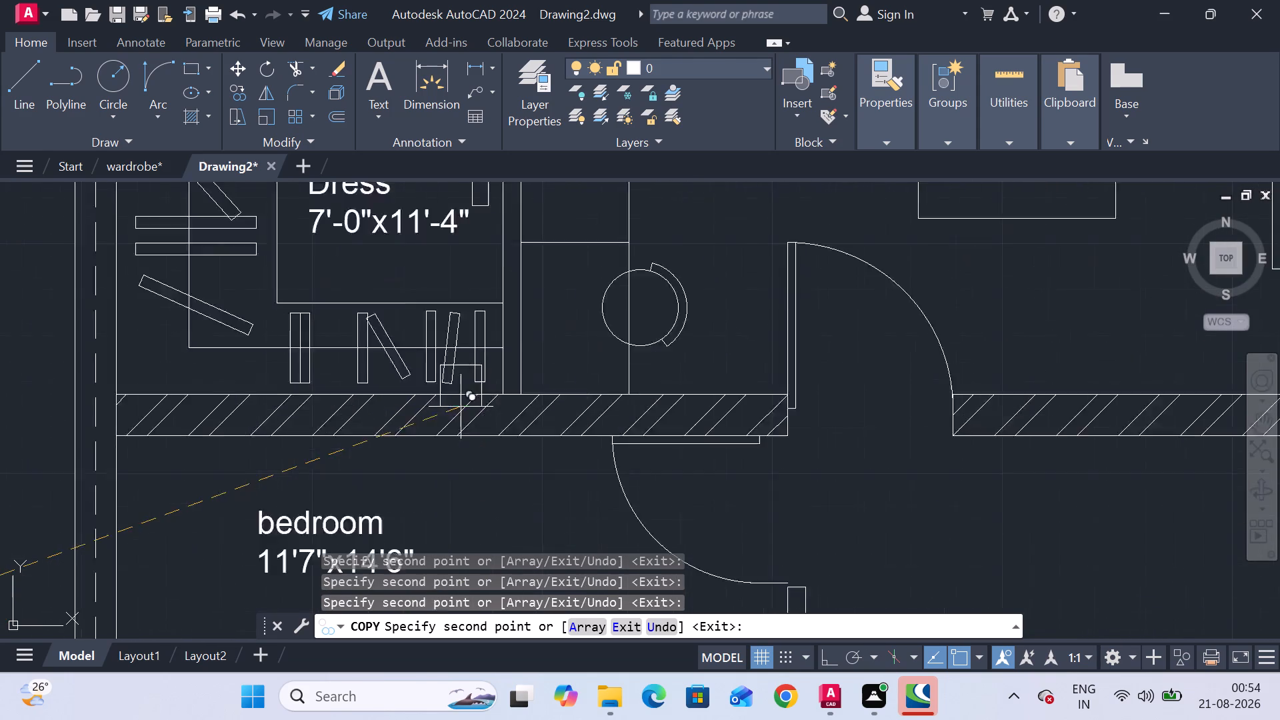
{"action": "scroll", "coordinate": [461, 407], "scroll_direction": "up", "scroll_amount": 1}
{"action": "left_click", "coordinate": [577, 482]}
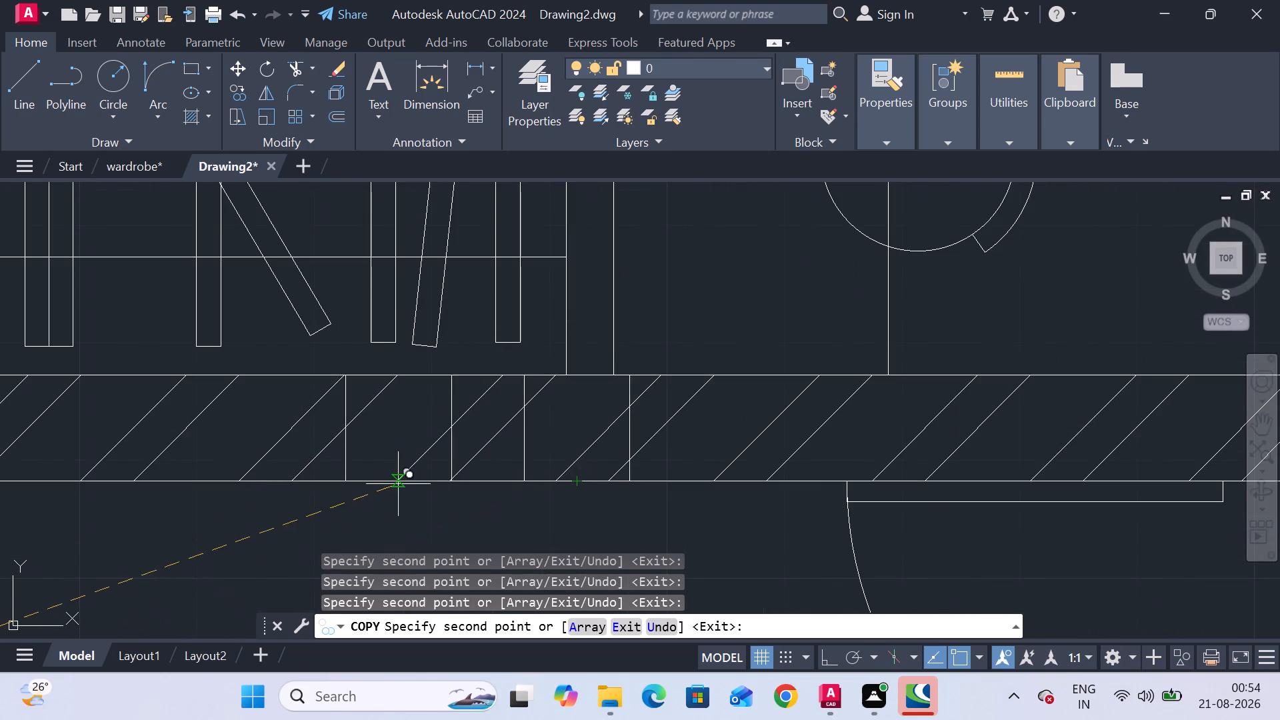
{"action": "scroll", "coordinate": [398, 484], "scroll_direction": "down", "scroll_amount": 2}
{"action": "middle_click_drag", "start_coordinate": [397, 484], "coordinate": [595, 476]}
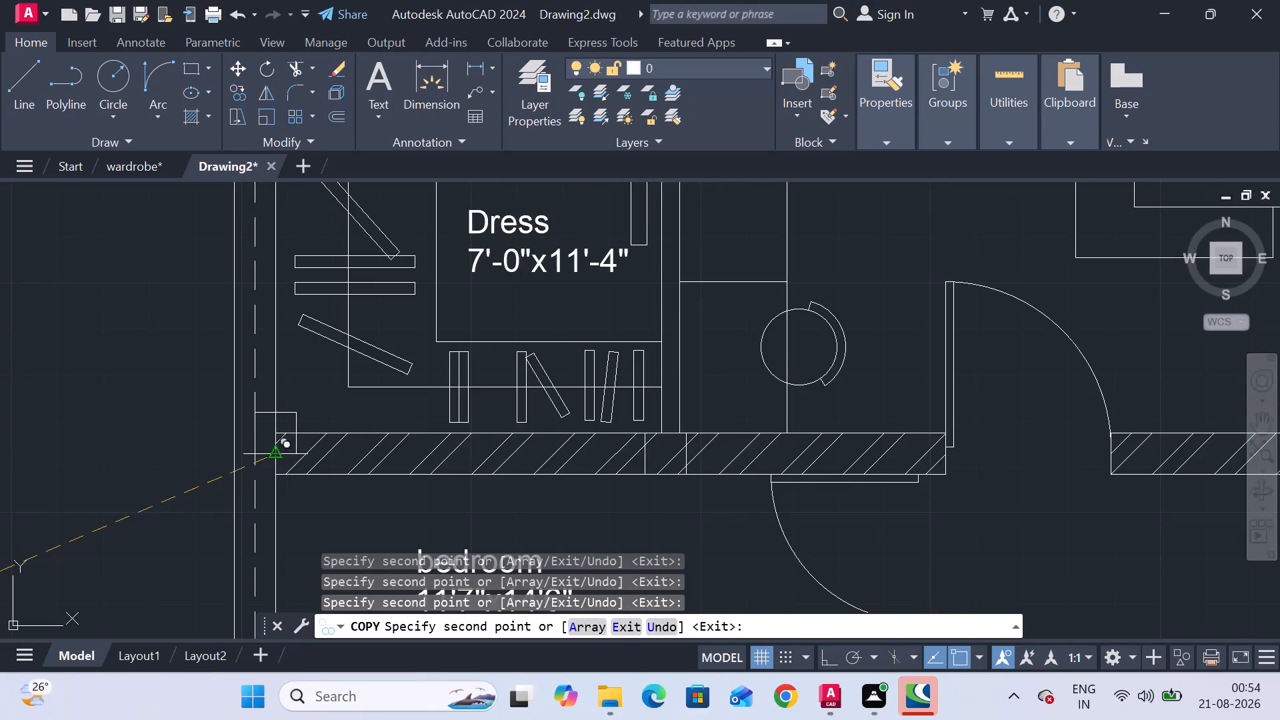
{"action": "scroll", "coordinate": [277, 459], "scroll_direction": "up", "scroll_amount": 3}
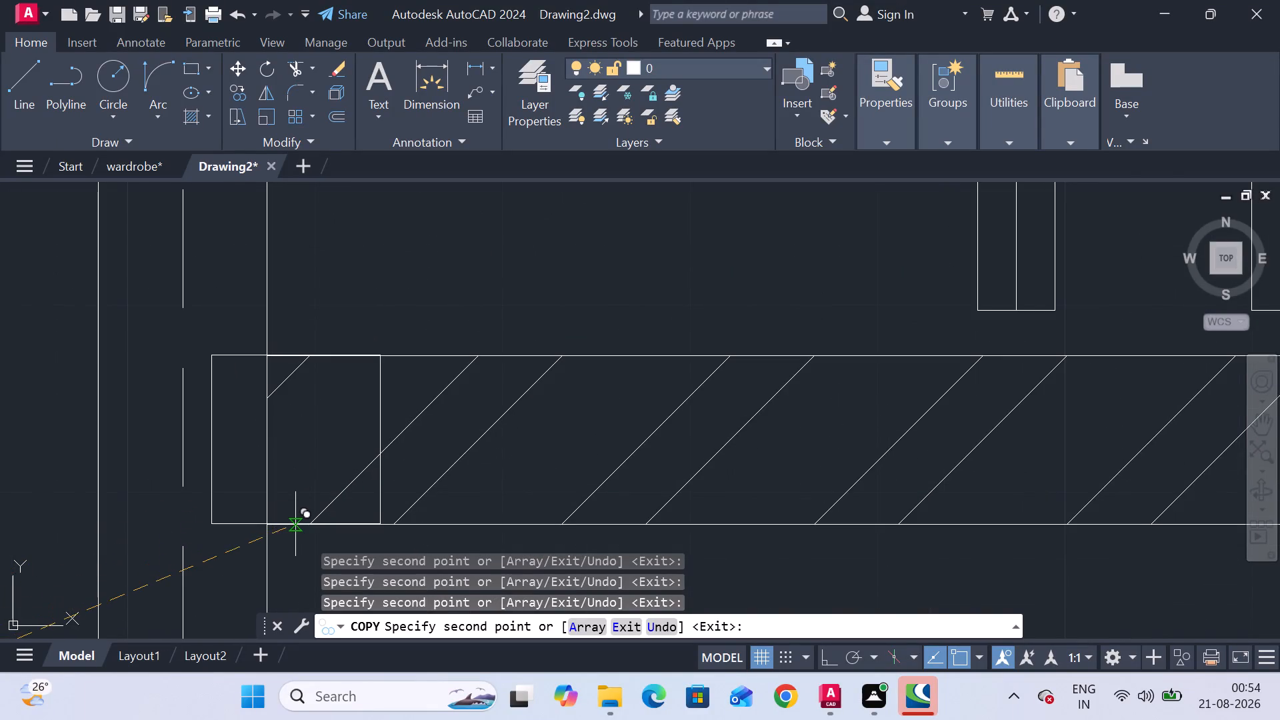
{"action": "left_click", "coordinate": [295, 524]}
Place a column copy at the east end of the second plan's kitchen north wall.
{"action": "scroll", "coordinate": [585, 487], "scroll_direction": "down", "scroll_amount": 5}
{"action": "middle_click_drag", "start_coordinate": [726, 487], "coordinate": [184, 425]}
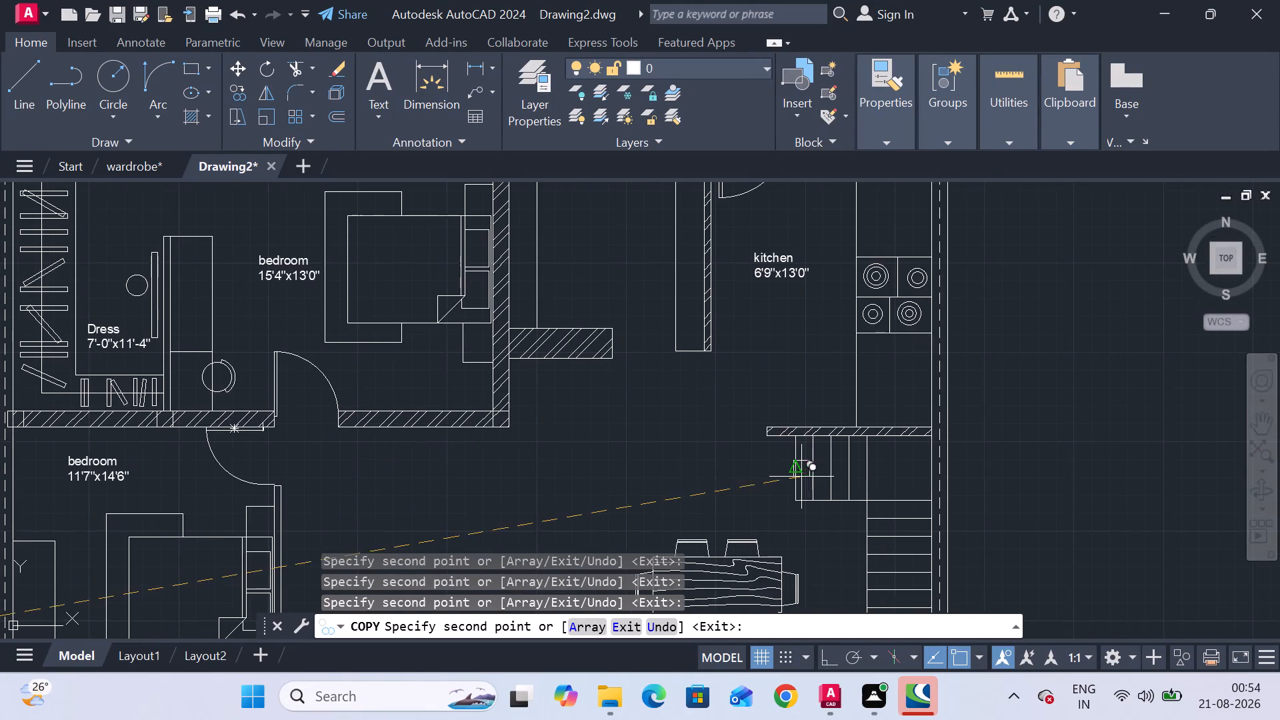
{"action": "middle_click_drag", "start_coordinate": [791, 475], "coordinate": [645, 631]}
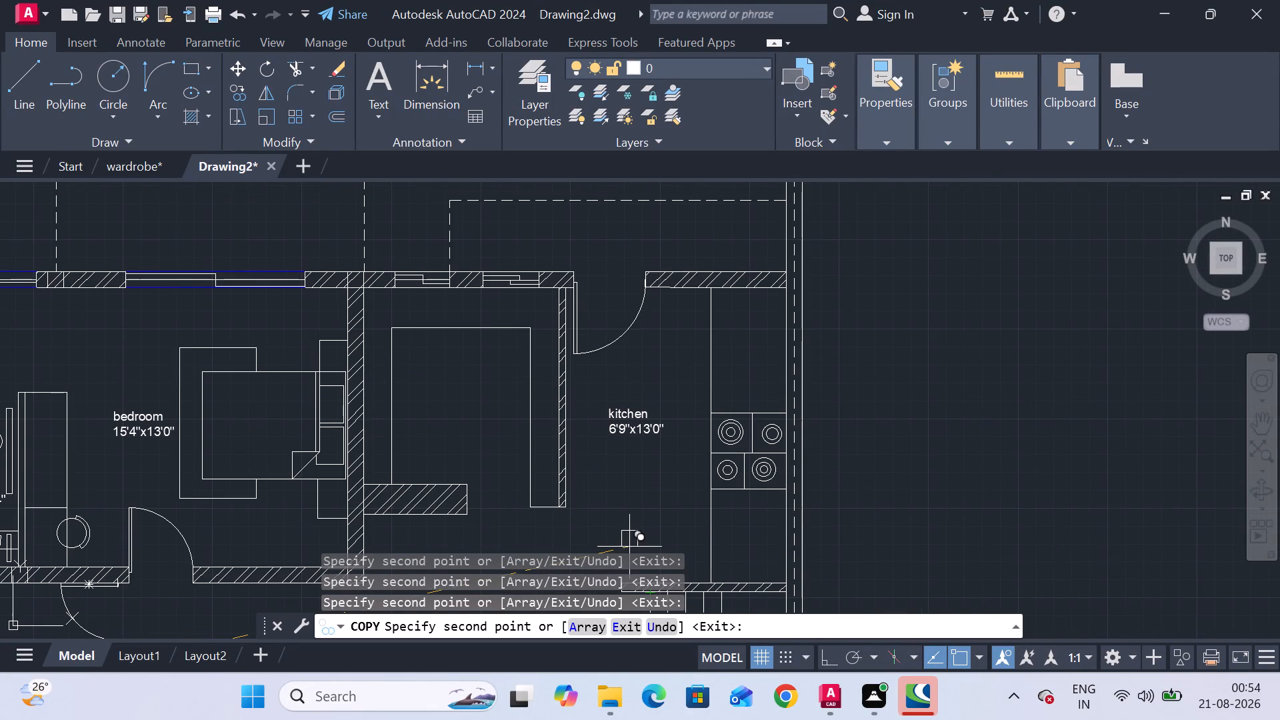
{"action": "scroll", "coordinate": [795, 313], "scroll_direction": "up", "scroll_amount": 2}
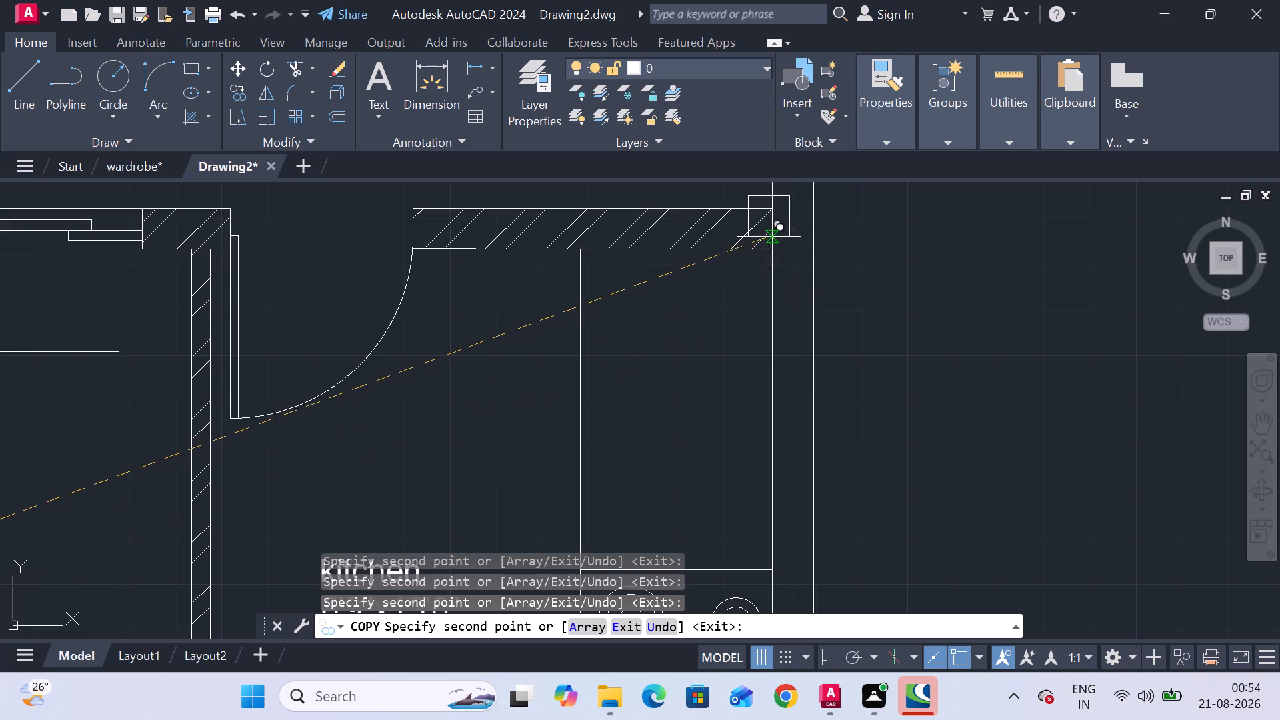
{"action": "scroll", "coordinate": [739, 236], "scroll_direction": "up", "scroll_amount": 2}
{"action": "middle_click_drag", "start_coordinate": [739, 236], "coordinate": [721, 373]}
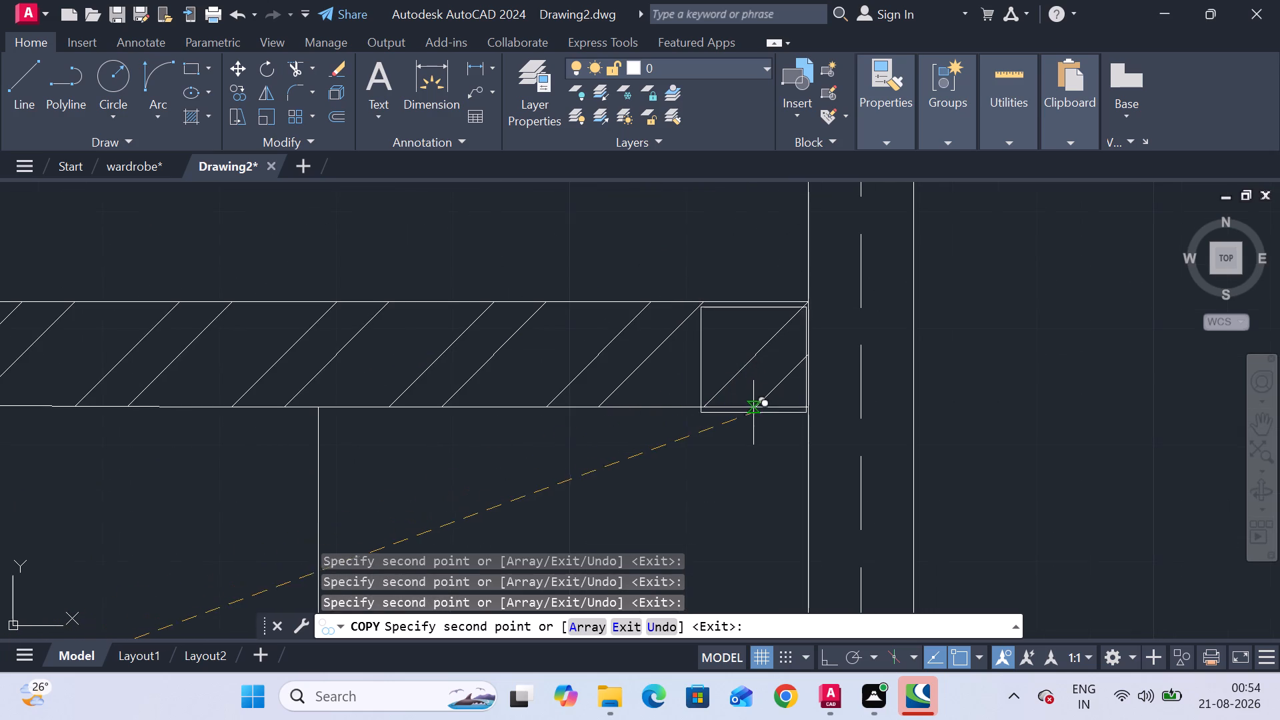
{"action": "left_click", "coordinate": [756, 406]}
Place a column copy at the east end of the wall between the second plan's kitchen and staircase.
{"action": "scroll", "coordinate": [672, 487], "scroll_direction": "down", "scroll_amount": 3}
{"action": "middle_click_drag", "start_coordinate": [670, 487], "coordinate": [749, 213]}
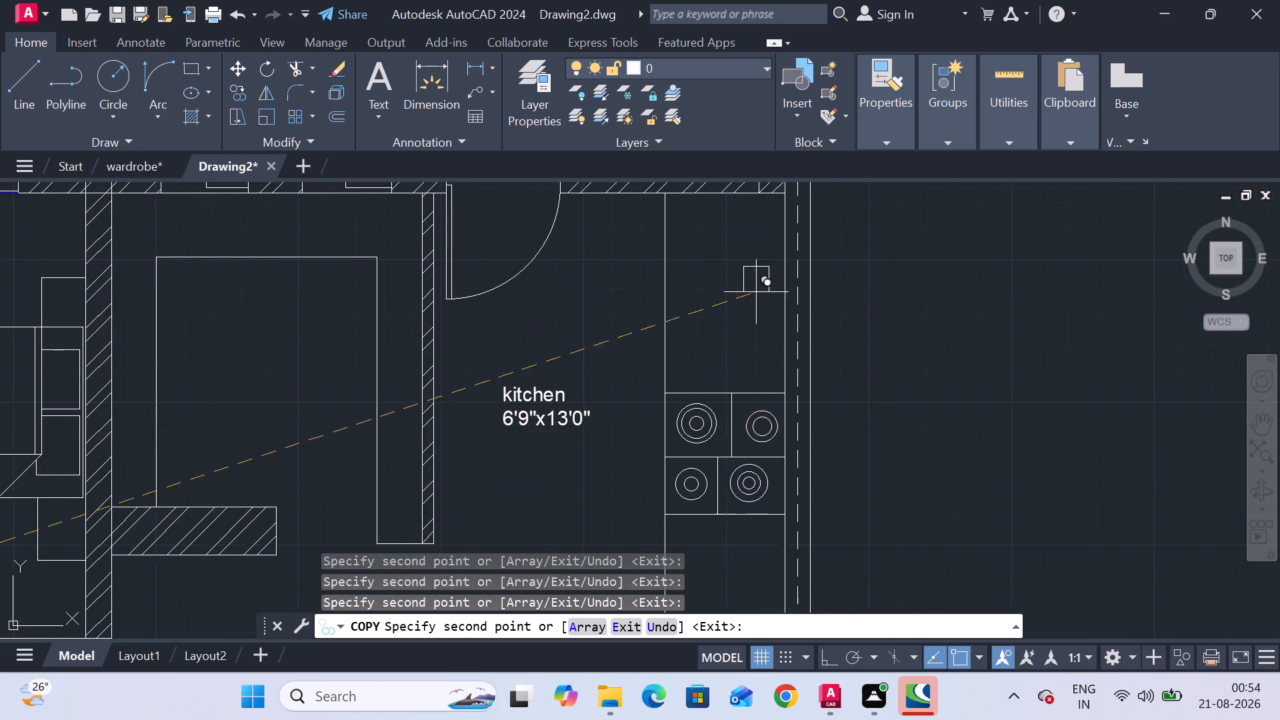
{"action": "scroll", "coordinate": [757, 305], "scroll_direction": "down", "scroll_amount": 2}
{"action": "scroll", "coordinate": [756, 441], "scroll_direction": "up", "scroll_amount": 4}
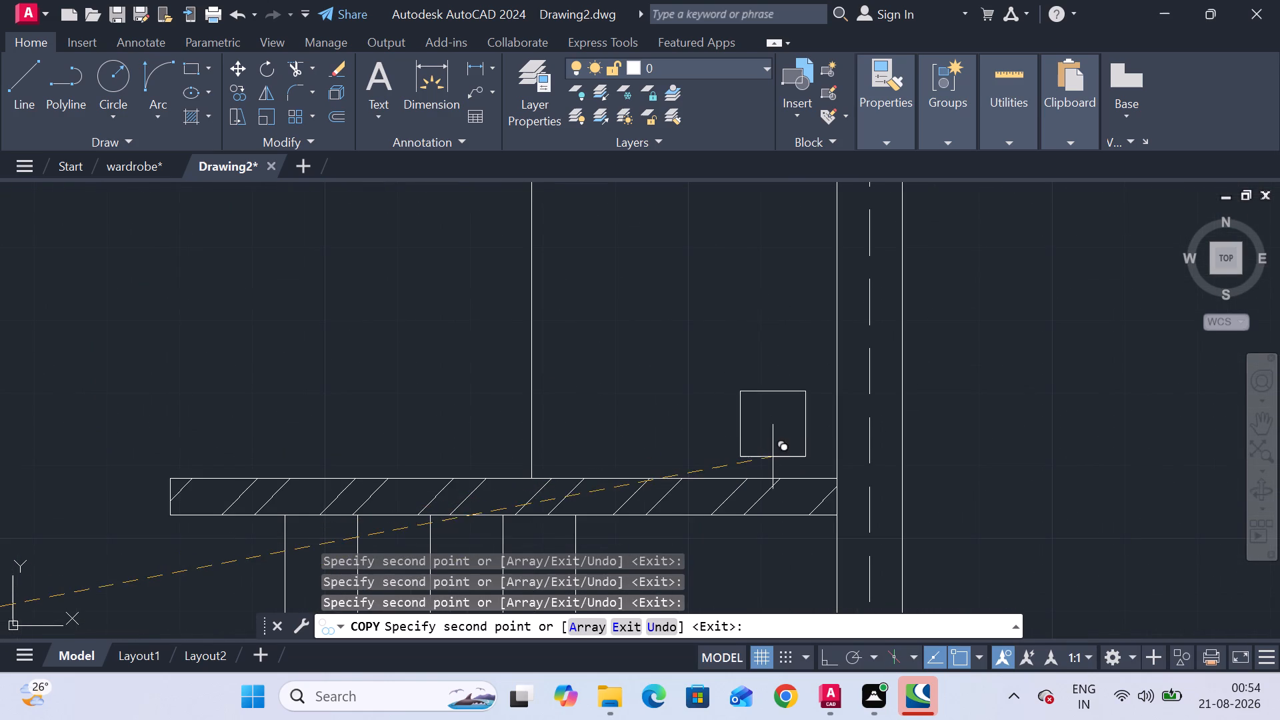
{"action": "left_click", "coordinate": [803, 515]}
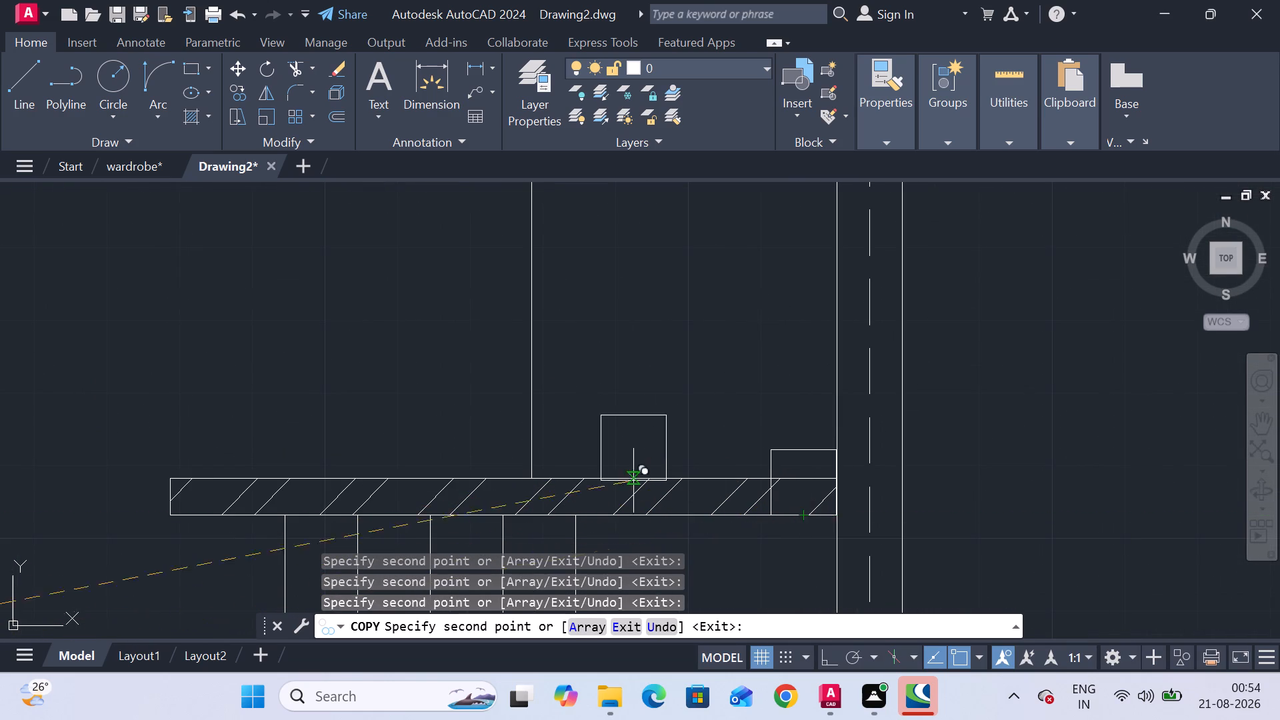
Place a column copy at the east end of the wall between the second plan's staircase and the 12'9"x15'0" bedroom's dress area.
{"action": "scroll", "coordinate": [573, 441], "scroll_direction": "down", "scroll_amount": 4}
{"action": "middle_click_drag", "start_coordinate": [573, 441], "coordinate": [687, 218]}
{"action": "scroll", "coordinate": [713, 413], "scroll_direction": "up", "scroll_amount": 4}
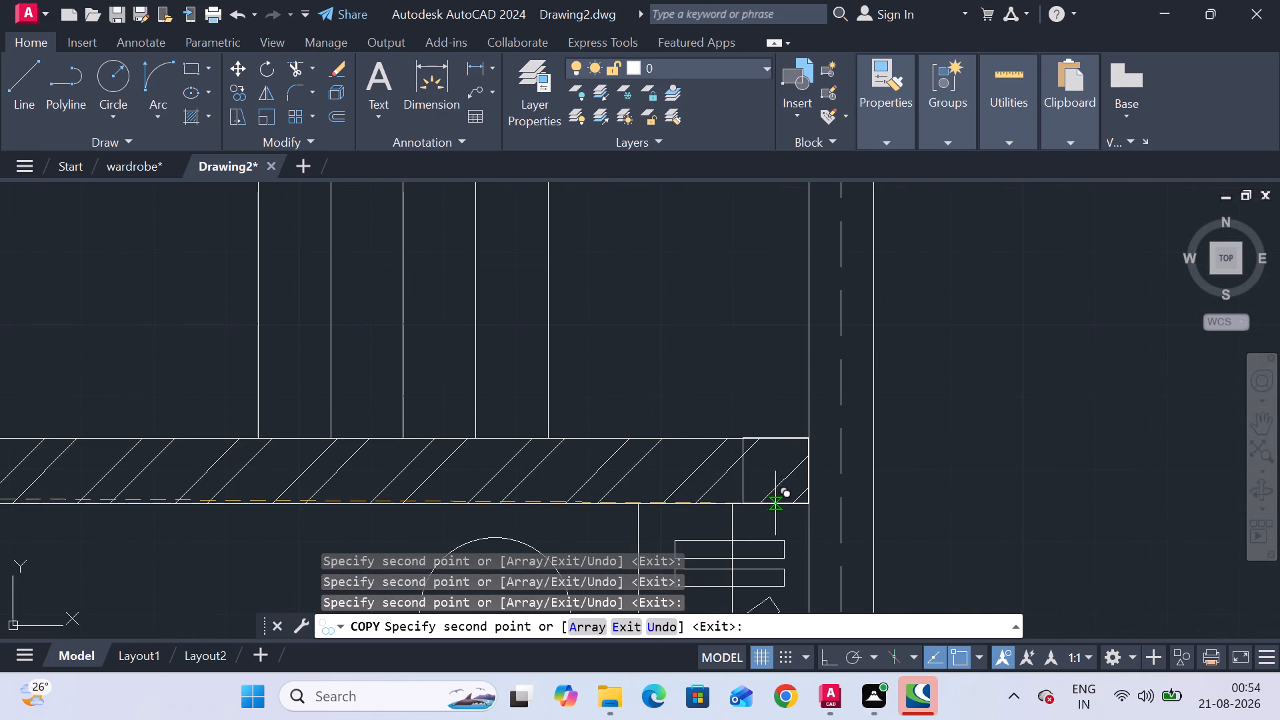
{"action": "left_click_drag", "start_coordinate": [775, 505], "coordinate": [775, 516]}
{"action": "scroll", "coordinate": [547, 527], "scroll_direction": "down", "scroll_amount": 1}
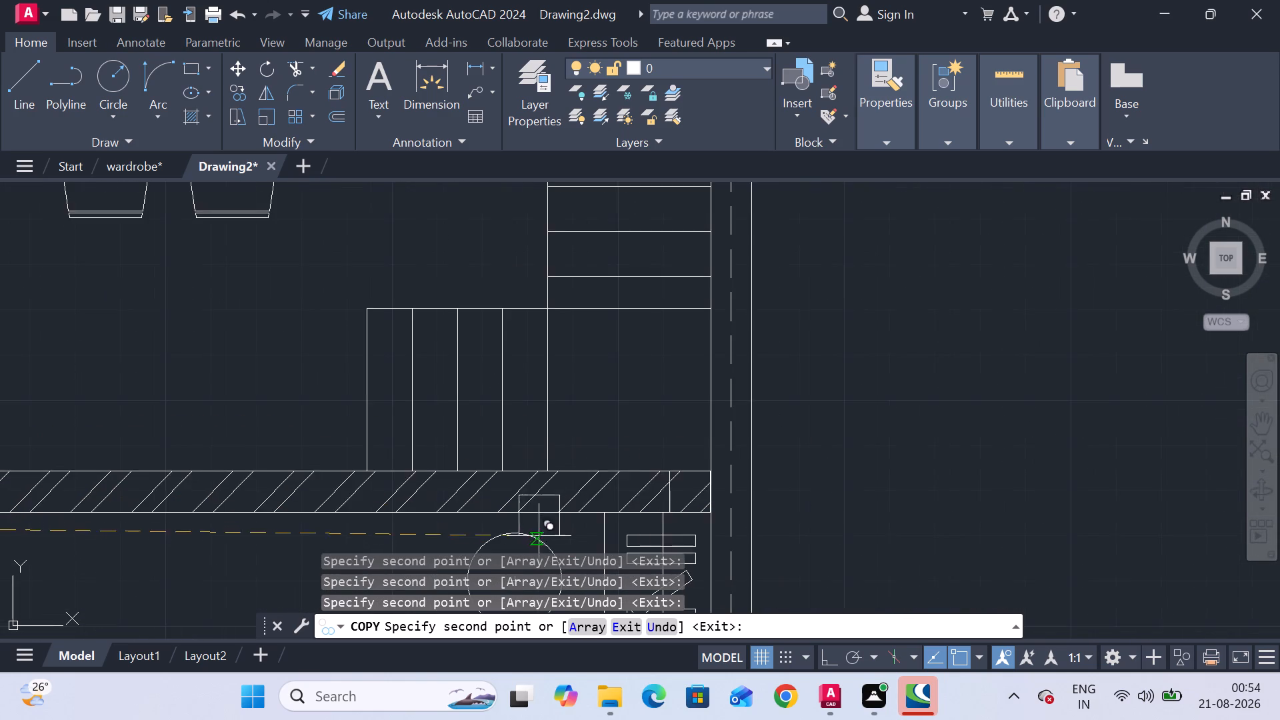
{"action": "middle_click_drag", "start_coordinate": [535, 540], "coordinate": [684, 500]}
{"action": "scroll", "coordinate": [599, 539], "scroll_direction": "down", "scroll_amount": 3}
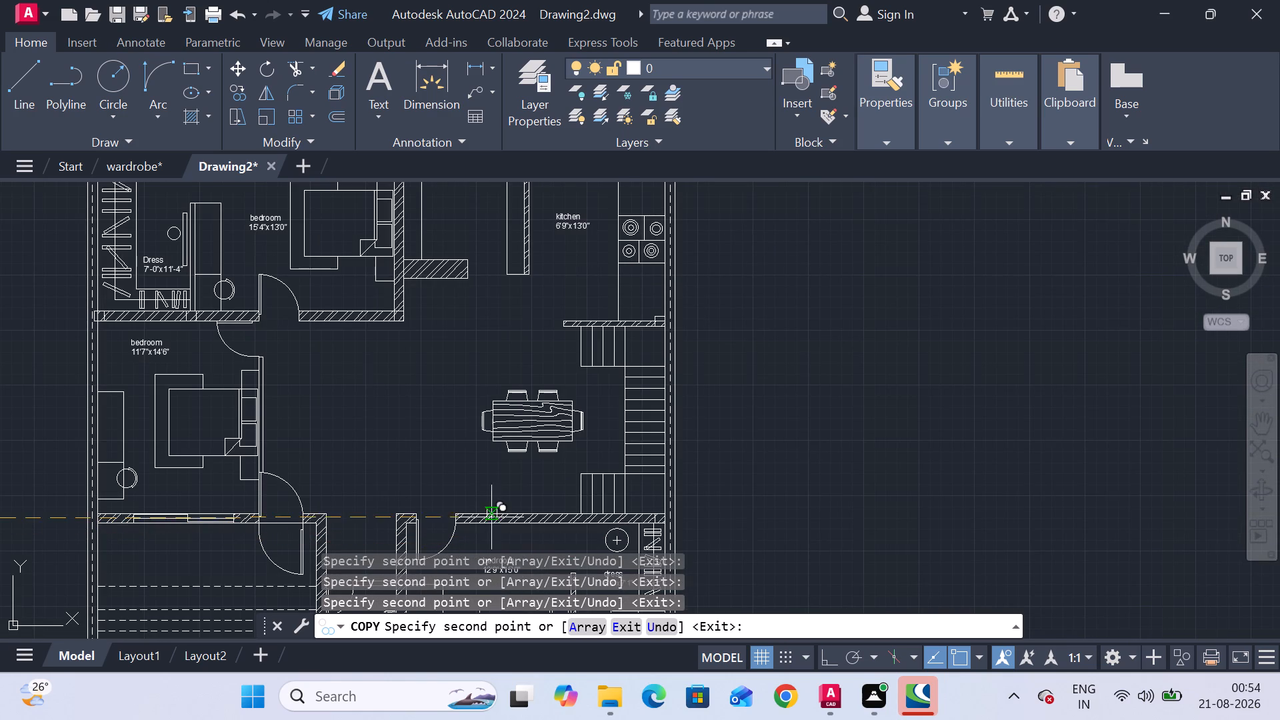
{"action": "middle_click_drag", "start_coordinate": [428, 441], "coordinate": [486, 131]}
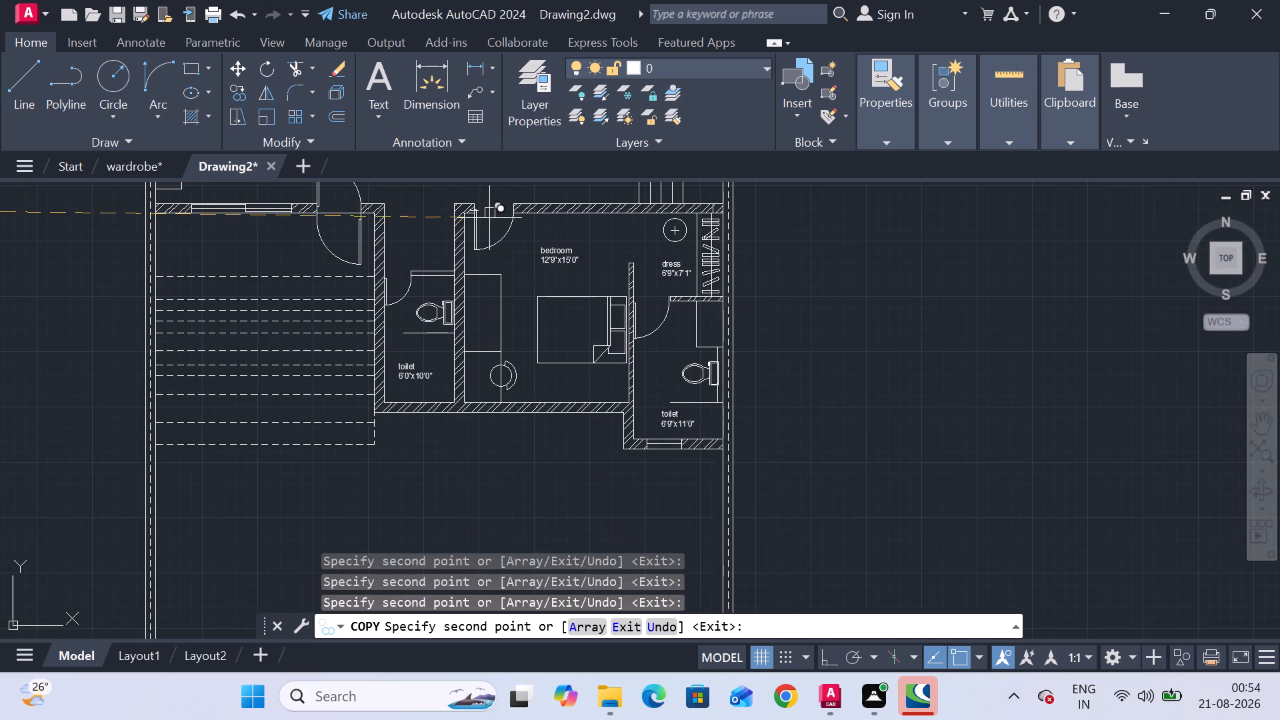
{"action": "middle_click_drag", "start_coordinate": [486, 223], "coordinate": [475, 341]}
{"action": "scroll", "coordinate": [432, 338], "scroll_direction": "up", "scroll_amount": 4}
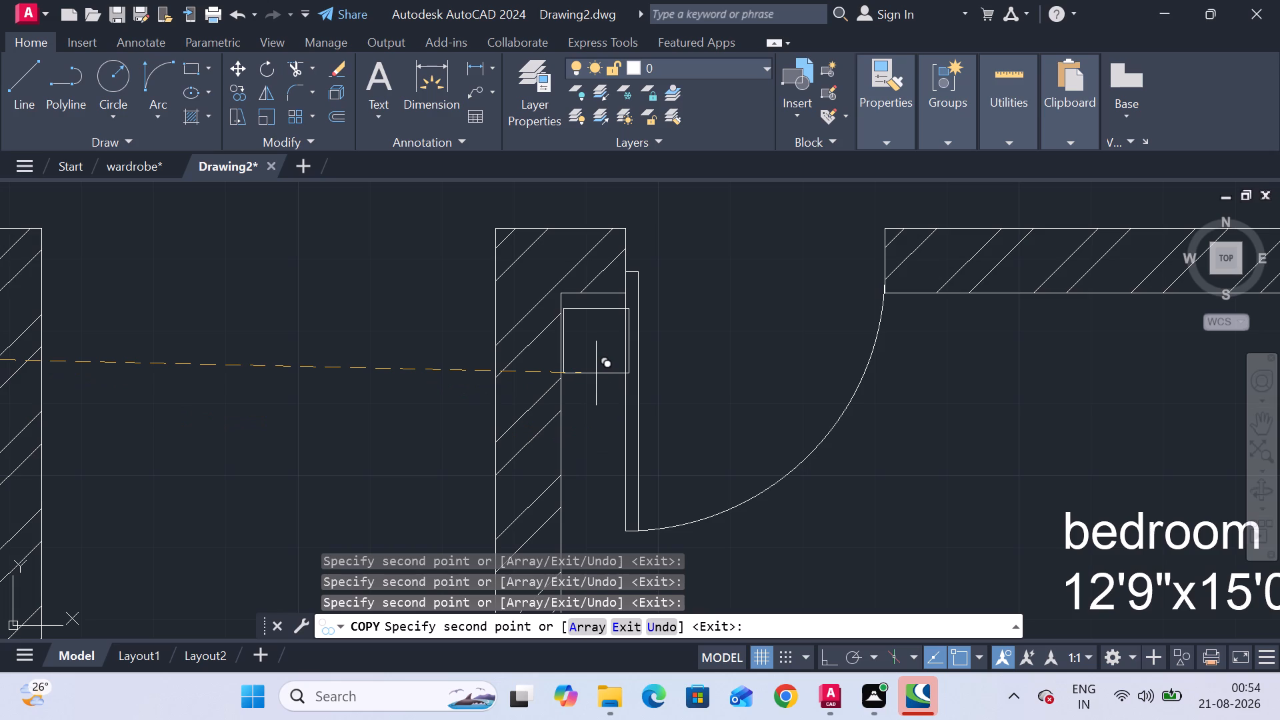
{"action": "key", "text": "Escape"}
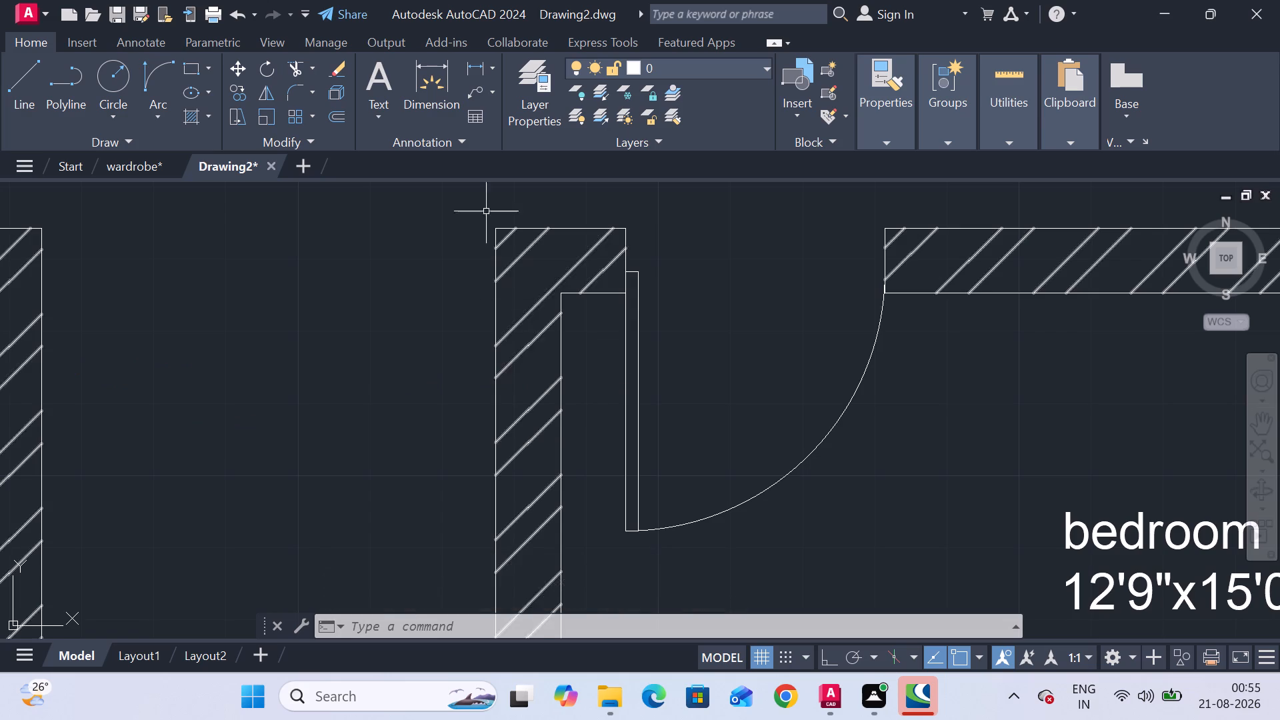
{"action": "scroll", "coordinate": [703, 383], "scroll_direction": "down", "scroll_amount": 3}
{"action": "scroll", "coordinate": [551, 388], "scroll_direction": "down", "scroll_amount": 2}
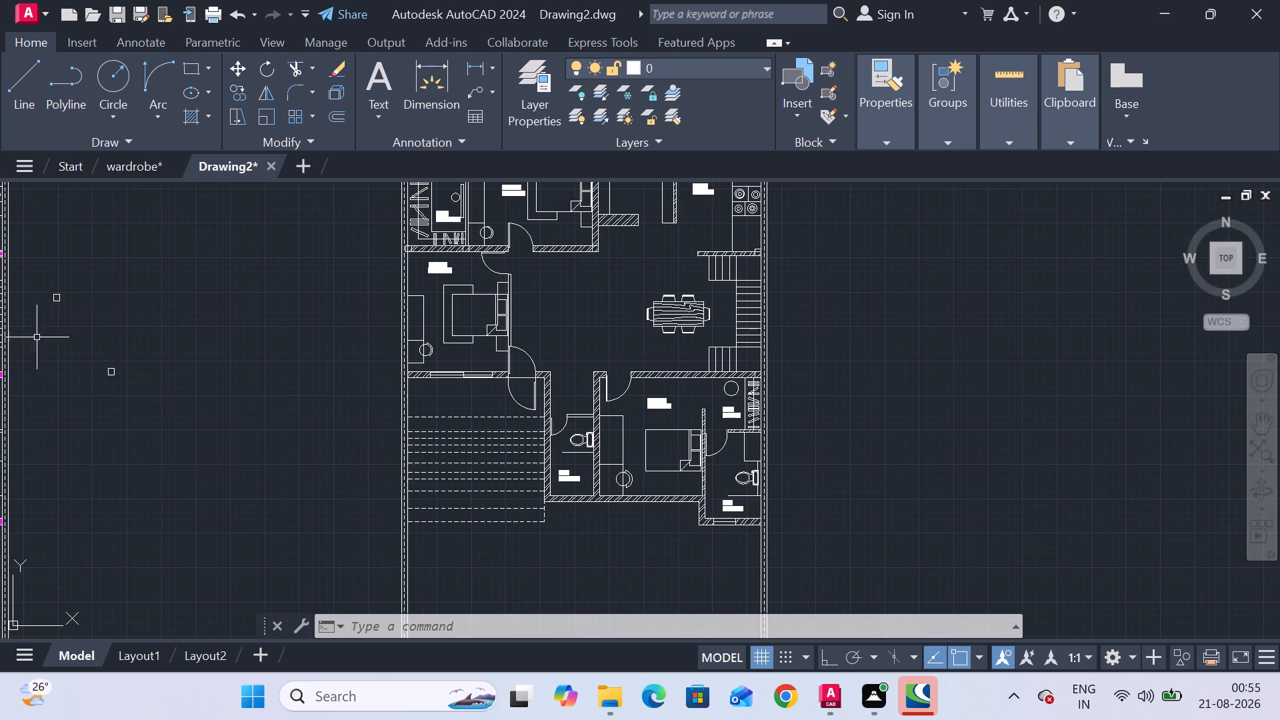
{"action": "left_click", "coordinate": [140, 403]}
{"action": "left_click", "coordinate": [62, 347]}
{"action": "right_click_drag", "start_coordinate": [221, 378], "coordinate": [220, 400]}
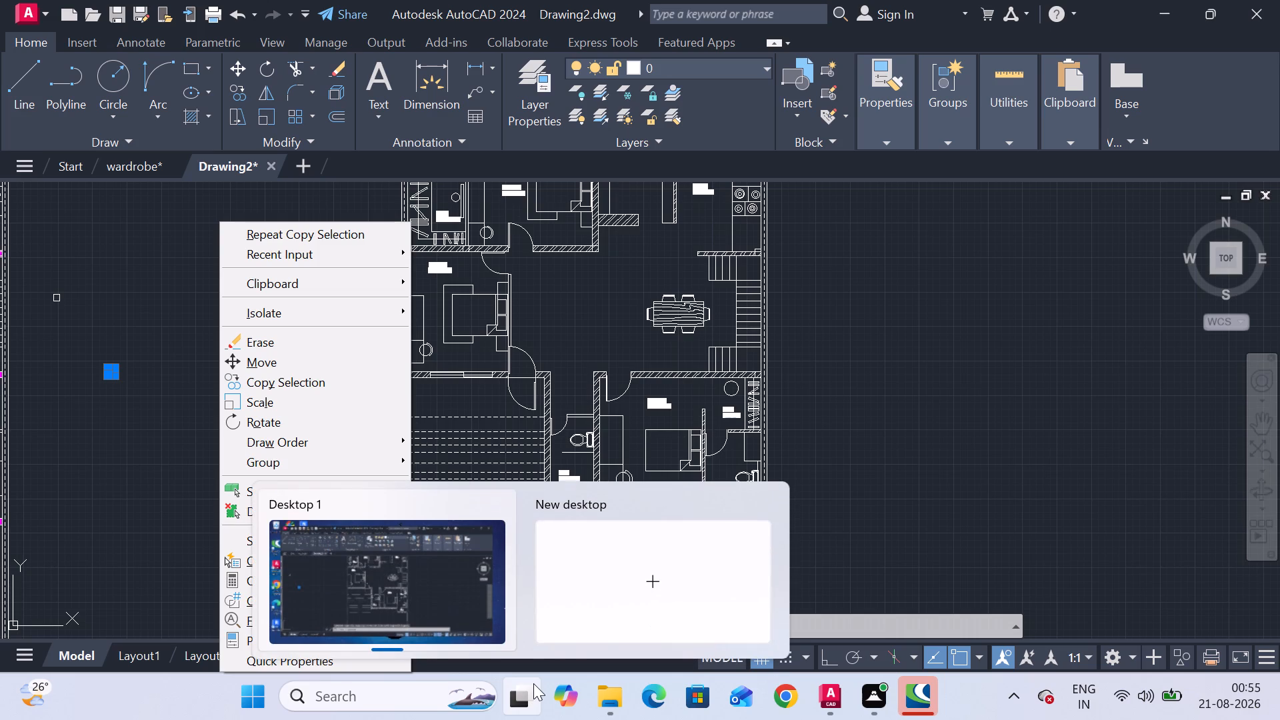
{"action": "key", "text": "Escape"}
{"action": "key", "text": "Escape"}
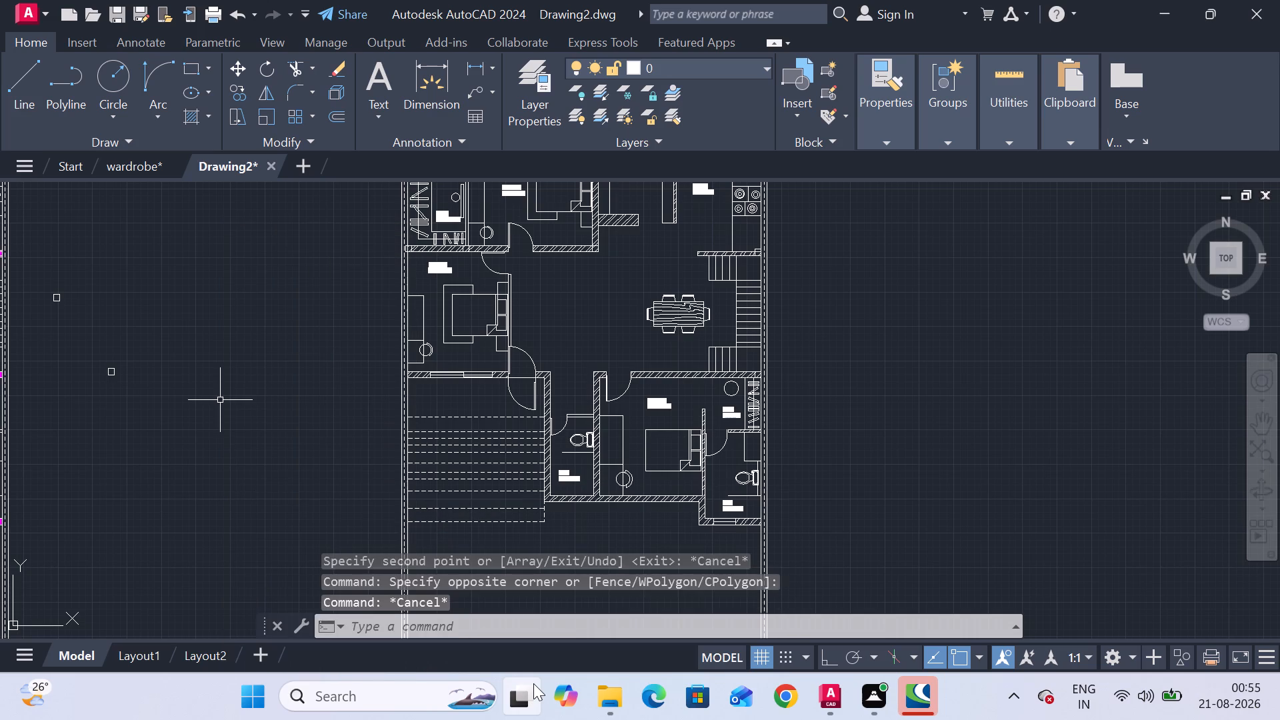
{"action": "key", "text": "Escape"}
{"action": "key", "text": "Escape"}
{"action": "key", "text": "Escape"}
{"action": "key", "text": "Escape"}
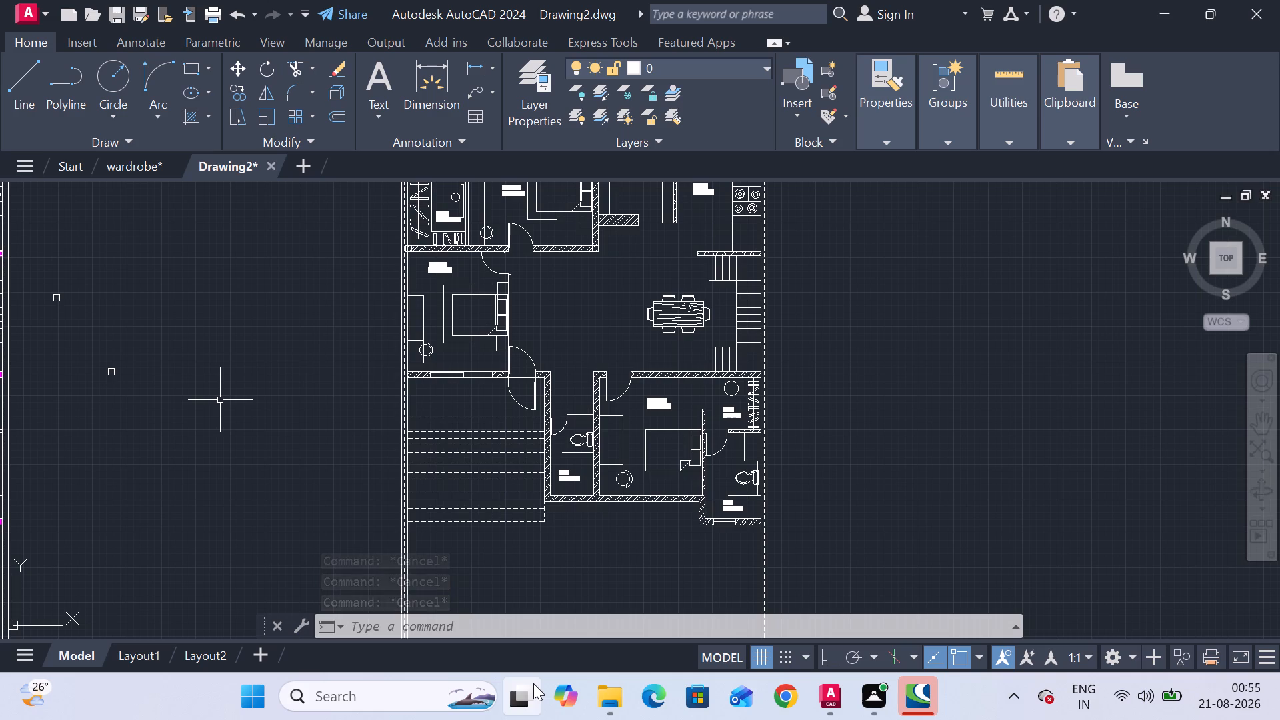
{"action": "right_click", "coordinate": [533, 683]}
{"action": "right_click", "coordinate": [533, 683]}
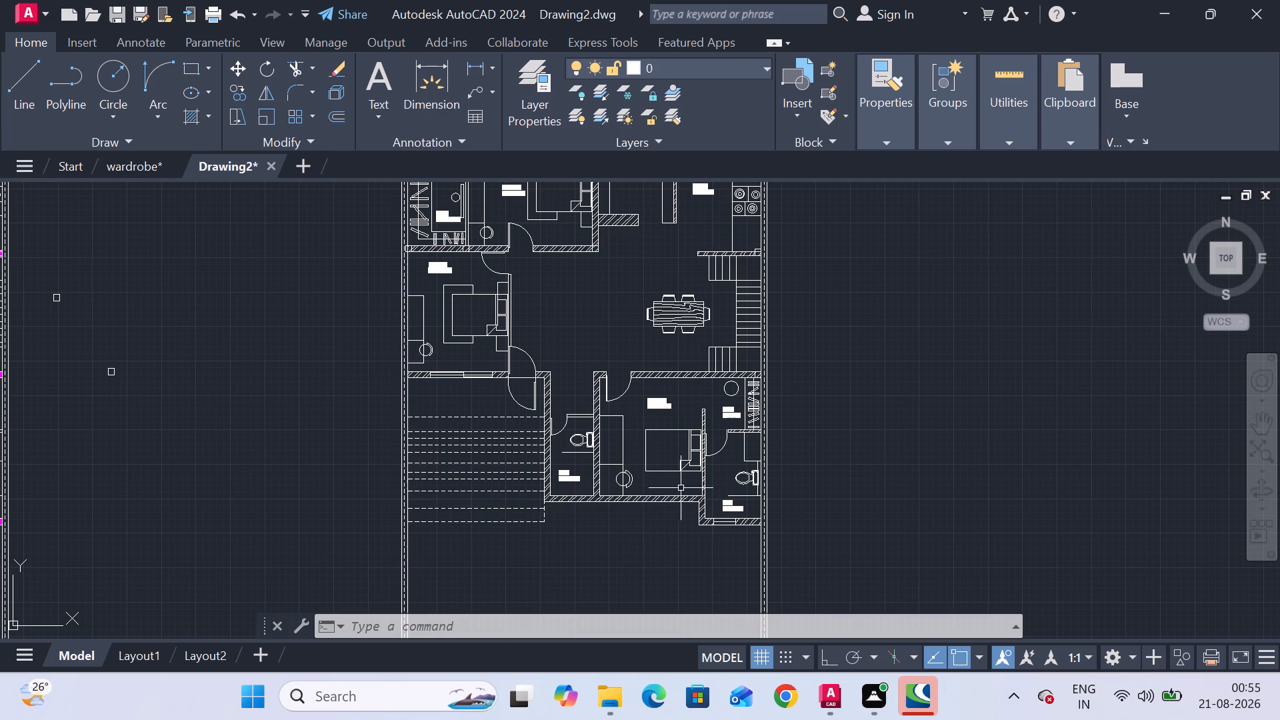
Copy the spare column square from its west-edge midpoint onto the north ends of the two walls flanking the 6'0"x10'0" toilet.
{"action": "scroll", "coordinate": [582, 384], "scroll_direction": "up", "scroll_amount": 2}
{"action": "scroll", "coordinate": [582, 384], "scroll_direction": "down", "scroll_amount": 2}
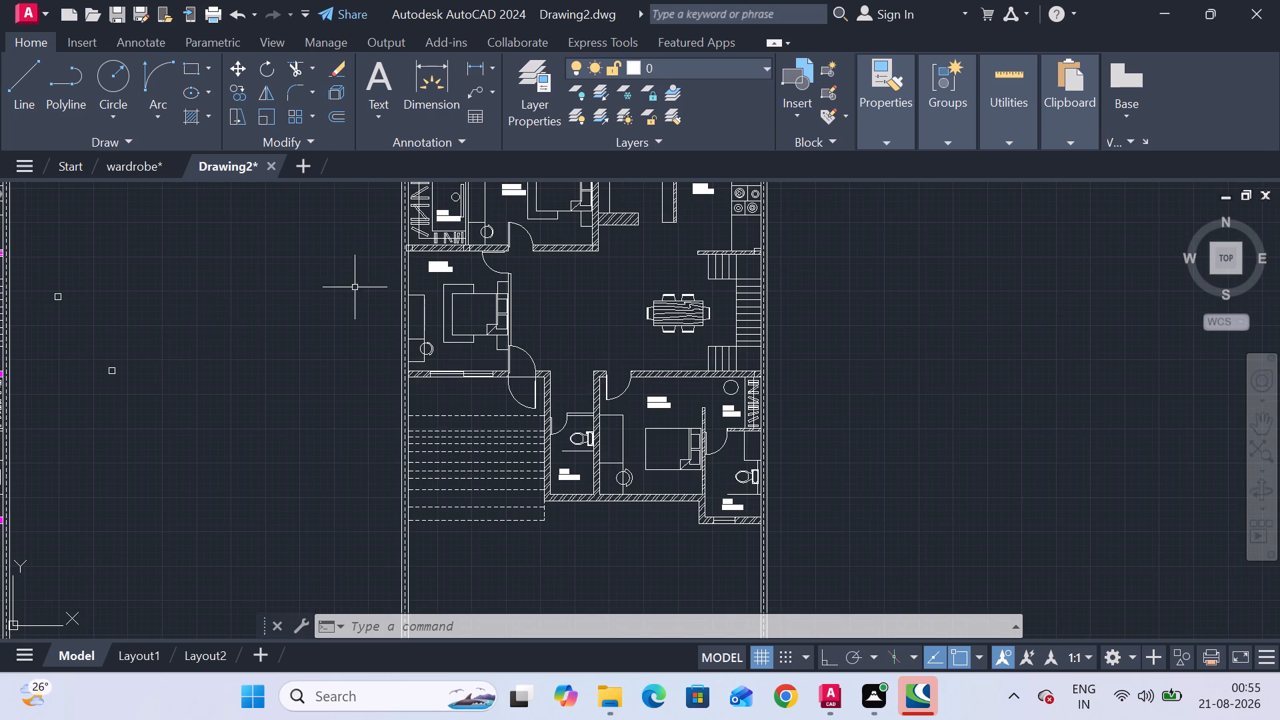
{"action": "left_click", "coordinate": [136, 406]}
{"action": "left_click", "coordinate": [80, 337]}
{"action": "right_click", "coordinate": [125, 357]}
{"action": "left_click", "coordinate": [182, 388]}
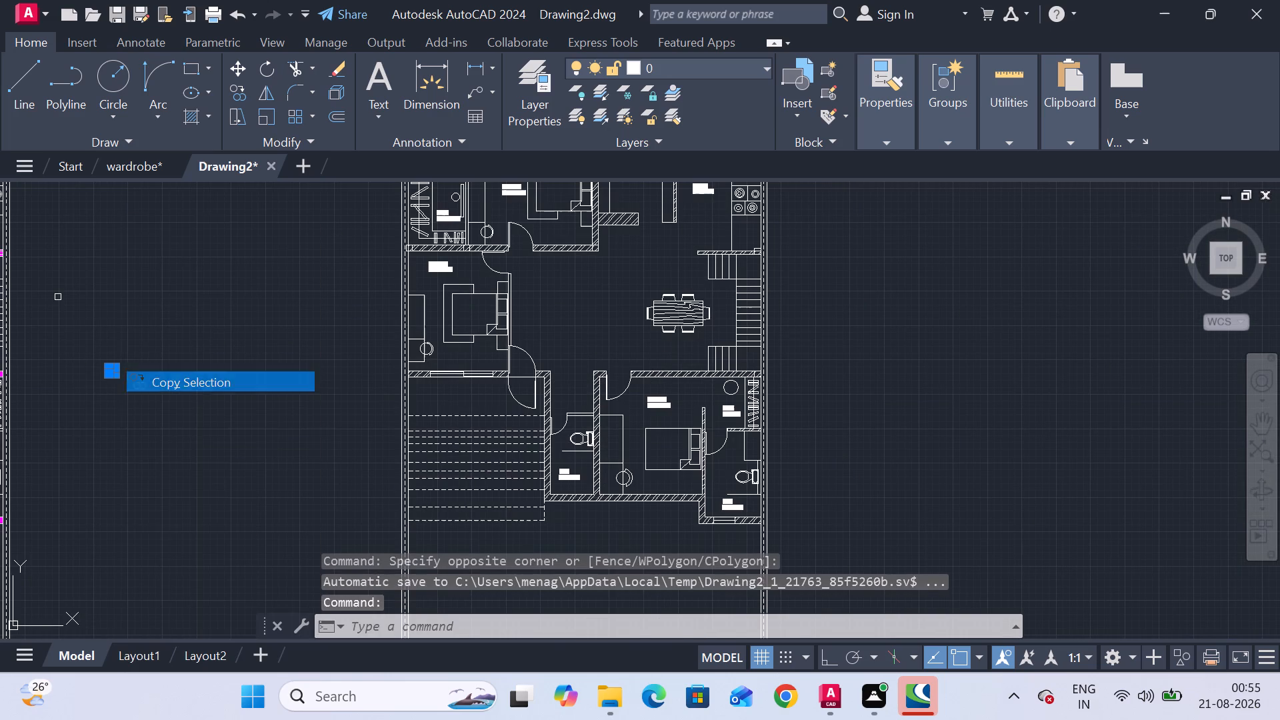
{"action": "left_click", "coordinate": [107, 371]}
{"action": "scroll", "coordinate": [402, 365], "scroll_direction": "up", "scroll_amount": 4}
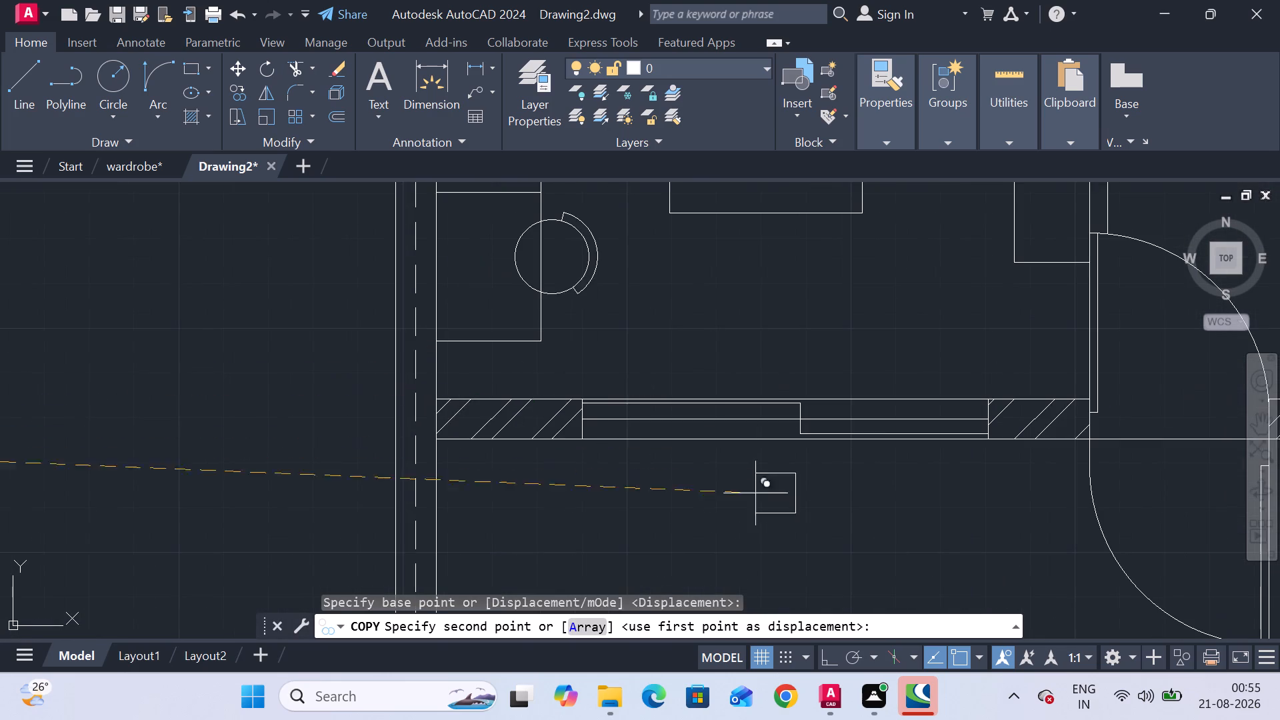
{"action": "scroll", "coordinate": [781, 520], "scroll_direction": "down", "scroll_amount": 2}
{"action": "middle_click_drag", "start_coordinate": [782, 522], "coordinate": [435, 468]}
{"action": "scroll", "coordinate": [745, 413], "scroll_direction": "up", "scroll_amount": 3}
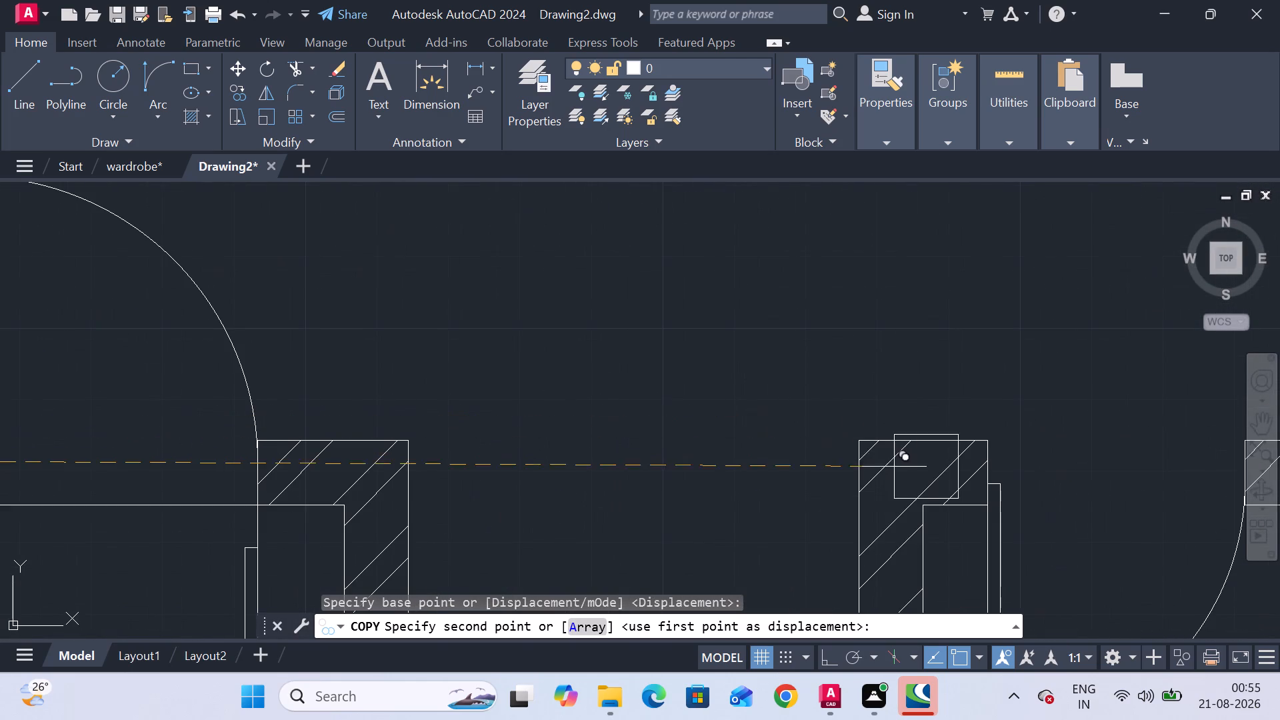
{"action": "left_click", "coordinate": [859, 471]}
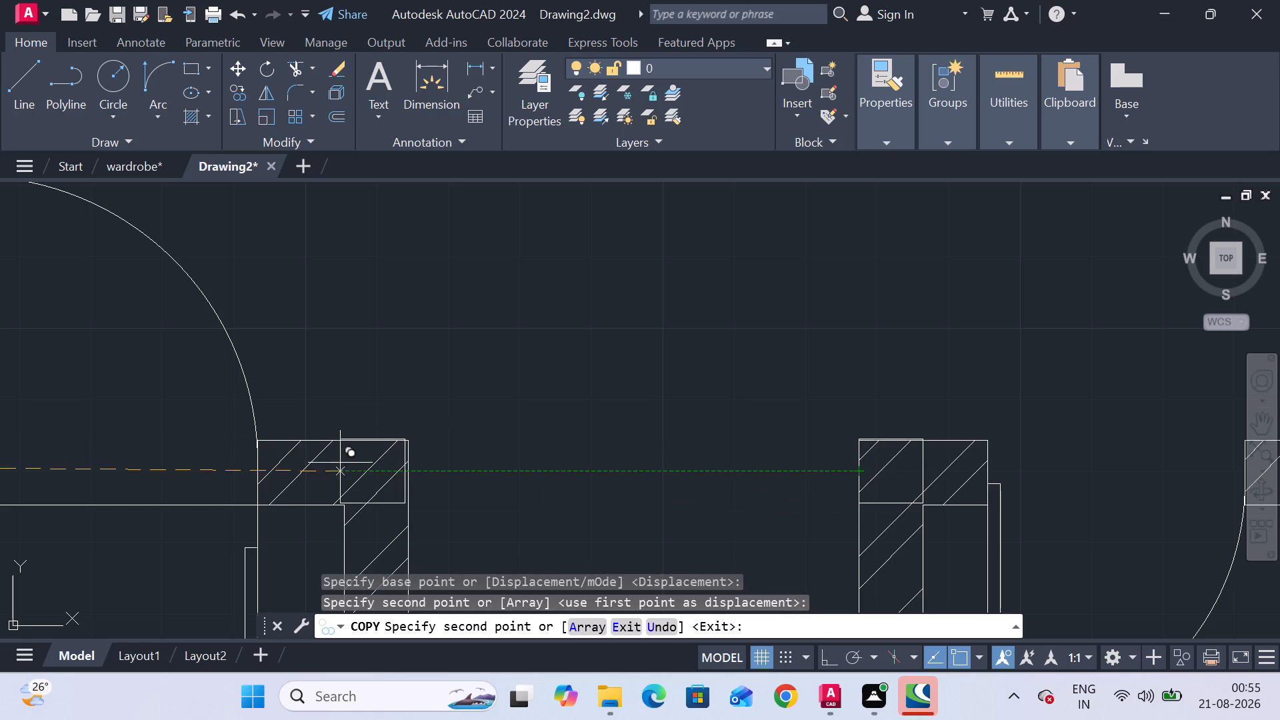
{"action": "left_click", "coordinate": [343, 480]}
Place column copies at the southwest and southeast wall corners of the 6'0"x10'0" toilet.
{"action": "scroll", "coordinate": [583, 396], "scroll_direction": "down", "scroll_amount": 1}
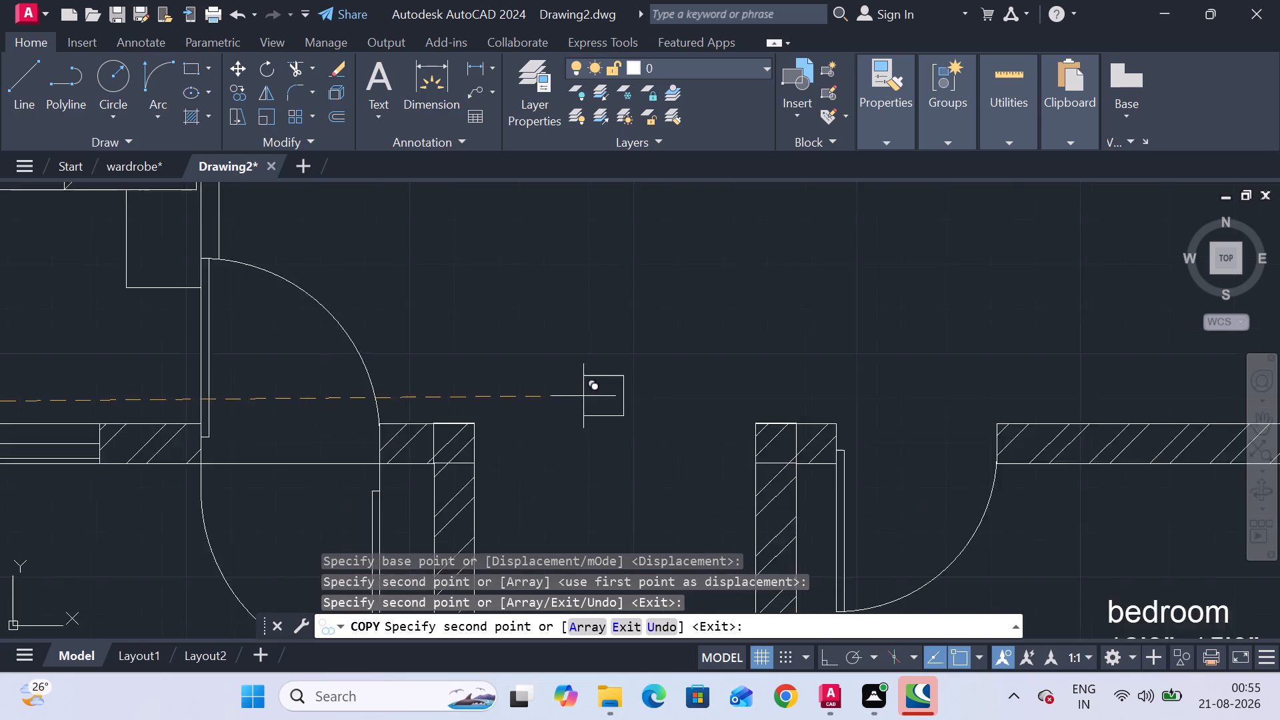
{"action": "scroll", "coordinate": [583, 396], "scroll_direction": "down", "scroll_amount": 2}
{"action": "middle_click_drag", "start_coordinate": [587, 379], "coordinate": [583, 328]}
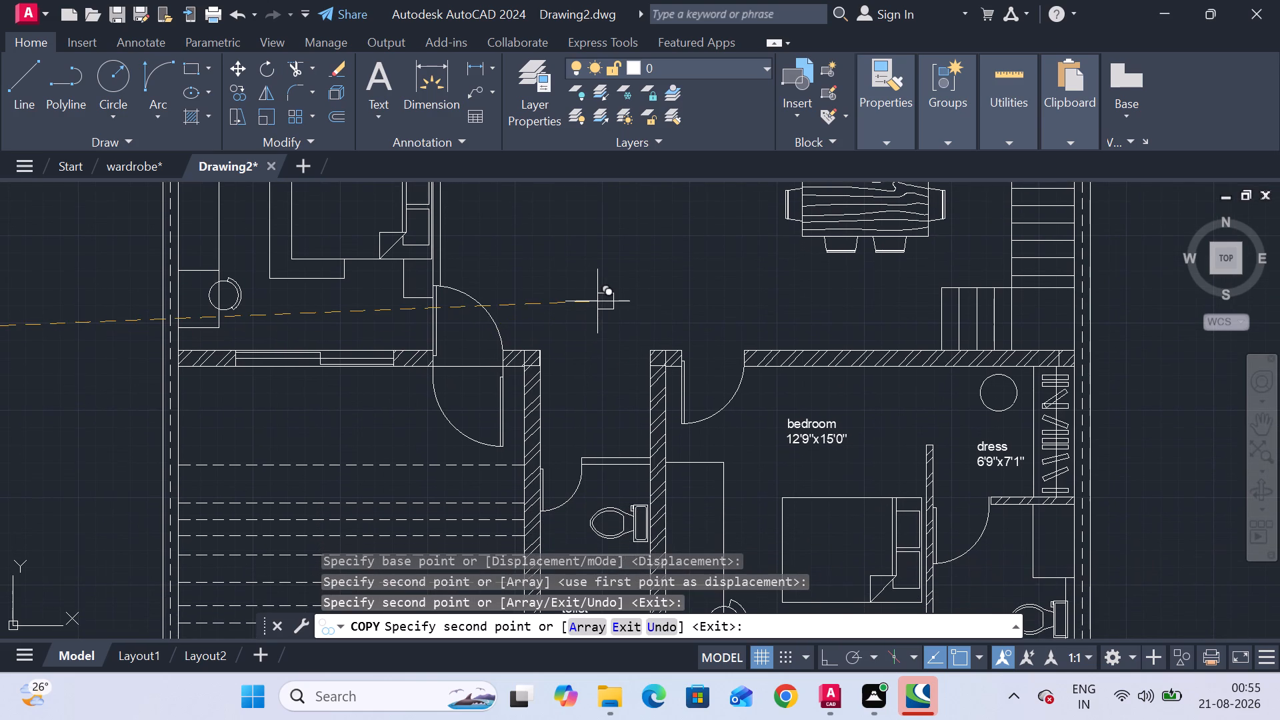
{"action": "scroll", "coordinate": [636, 357], "scroll_direction": "down", "scroll_amount": 2}
{"action": "middle_click_drag", "start_coordinate": [636, 357], "coordinate": [587, 308]}
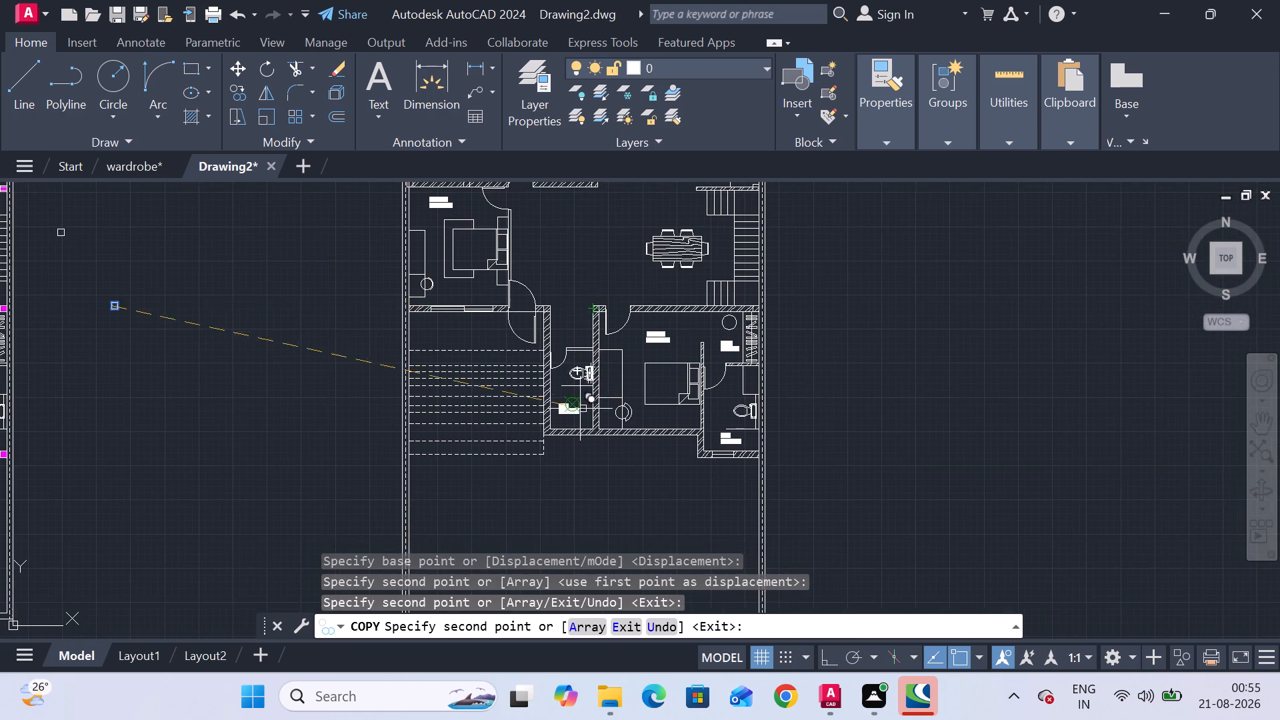
{"action": "scroll", "coordinate": [580, 422], "scroll_direction": "up", "scroll_amount": 4}
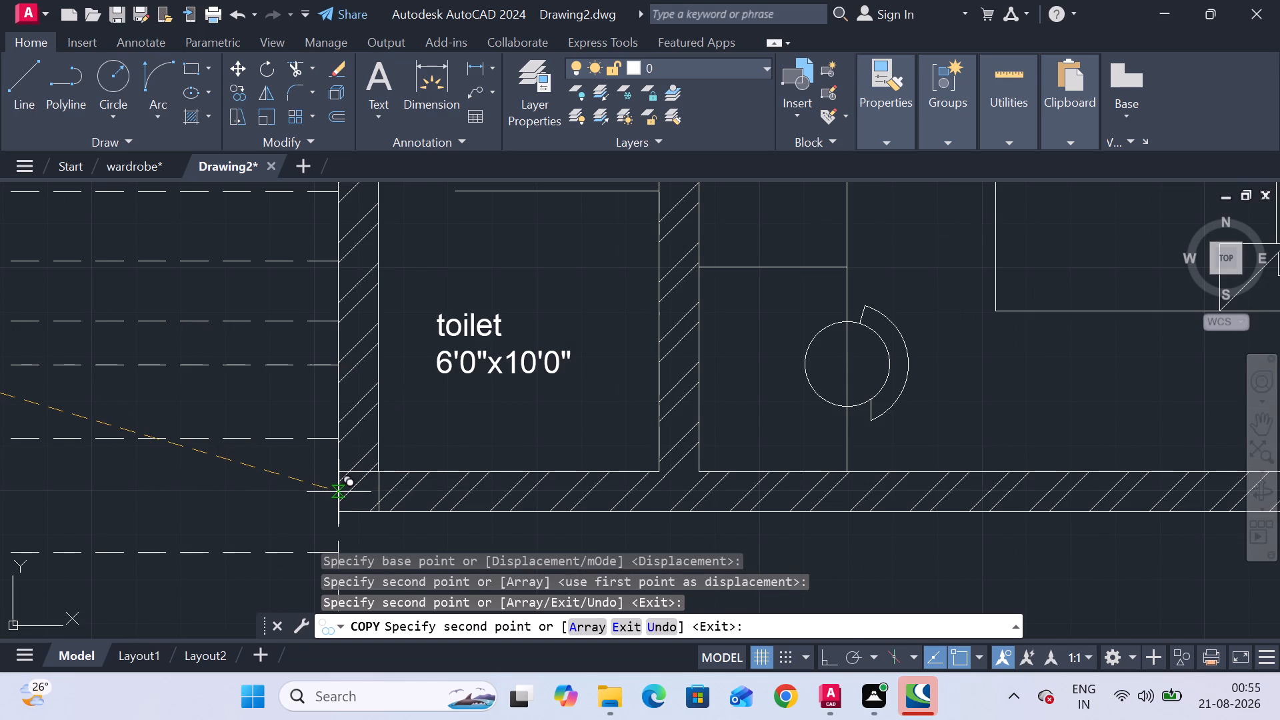
{"action": "left_click", "coordinate": [339, 492]}
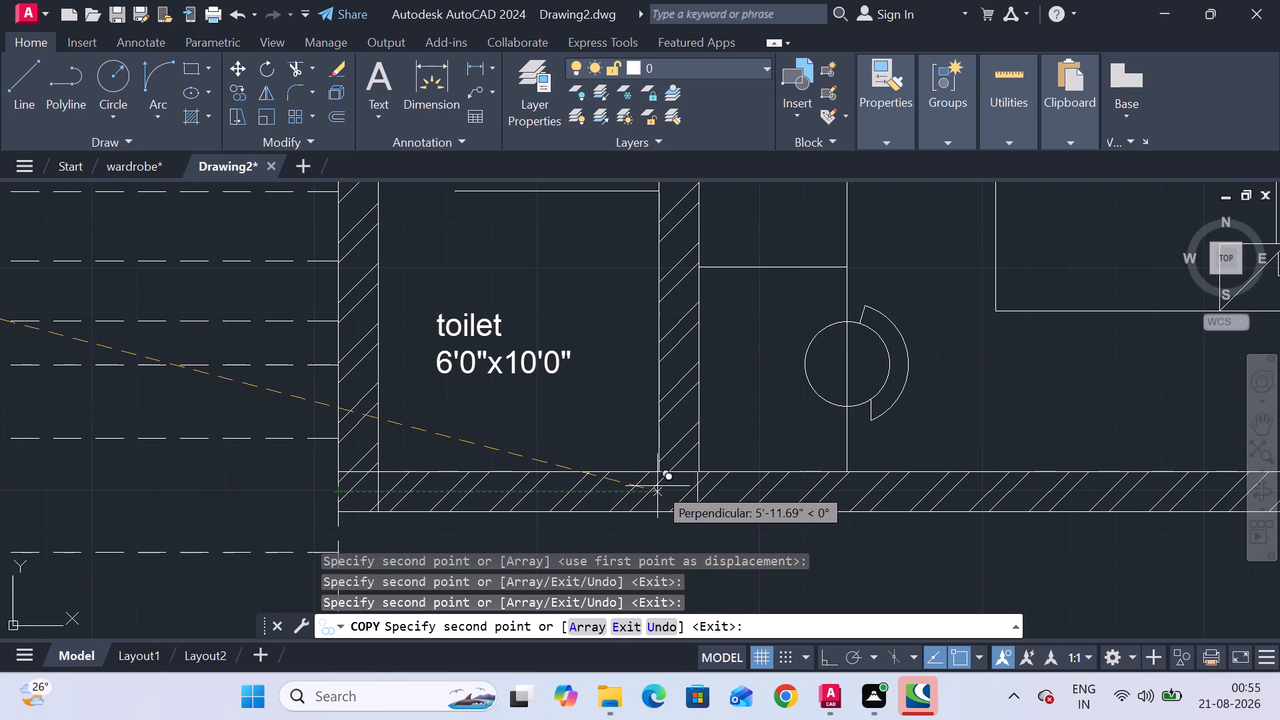
{"action": "left_click", "coordinate": [657, 486]}
Place a column copy at the east end of the 6'9"x11'0" toilet's south wall.
{"action": "scroll", "coordinate": [519, 442], "scroll_direction": "down", "scroll_amount": 3}
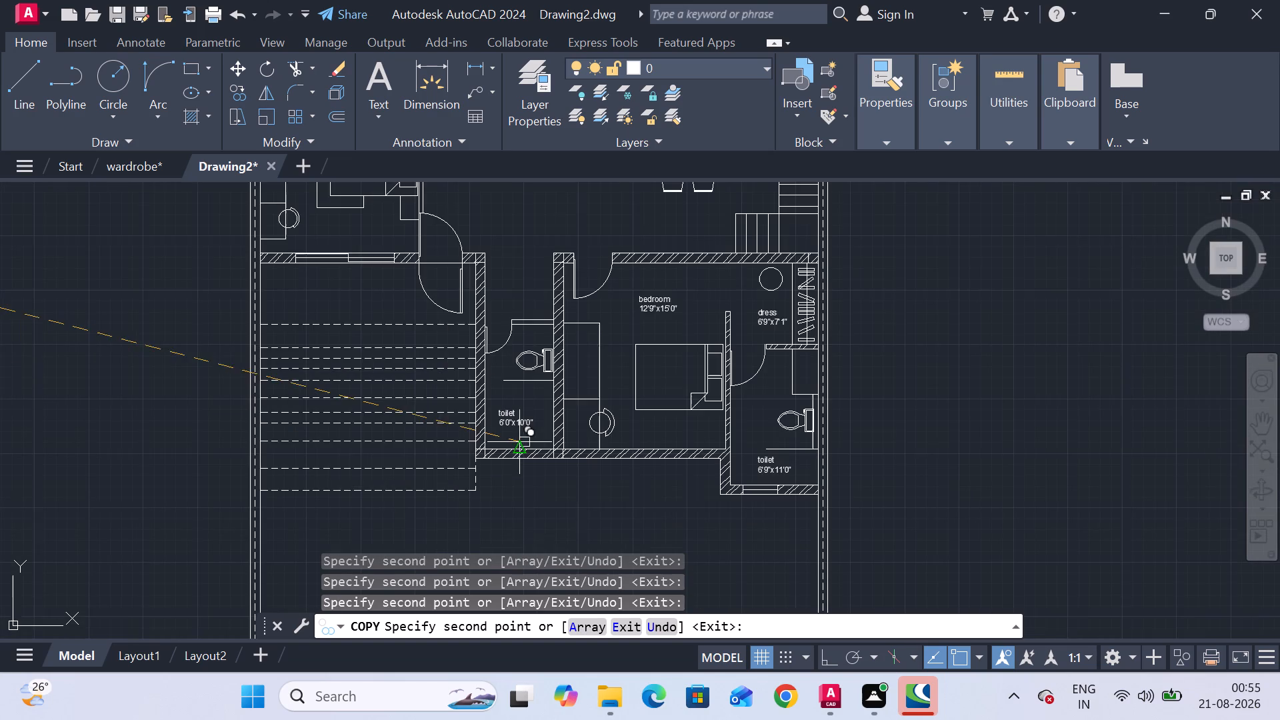
{"action": "scroll", "coordinate": [789, 479], "scroll_direction": "up", "scroll_amount": 2}
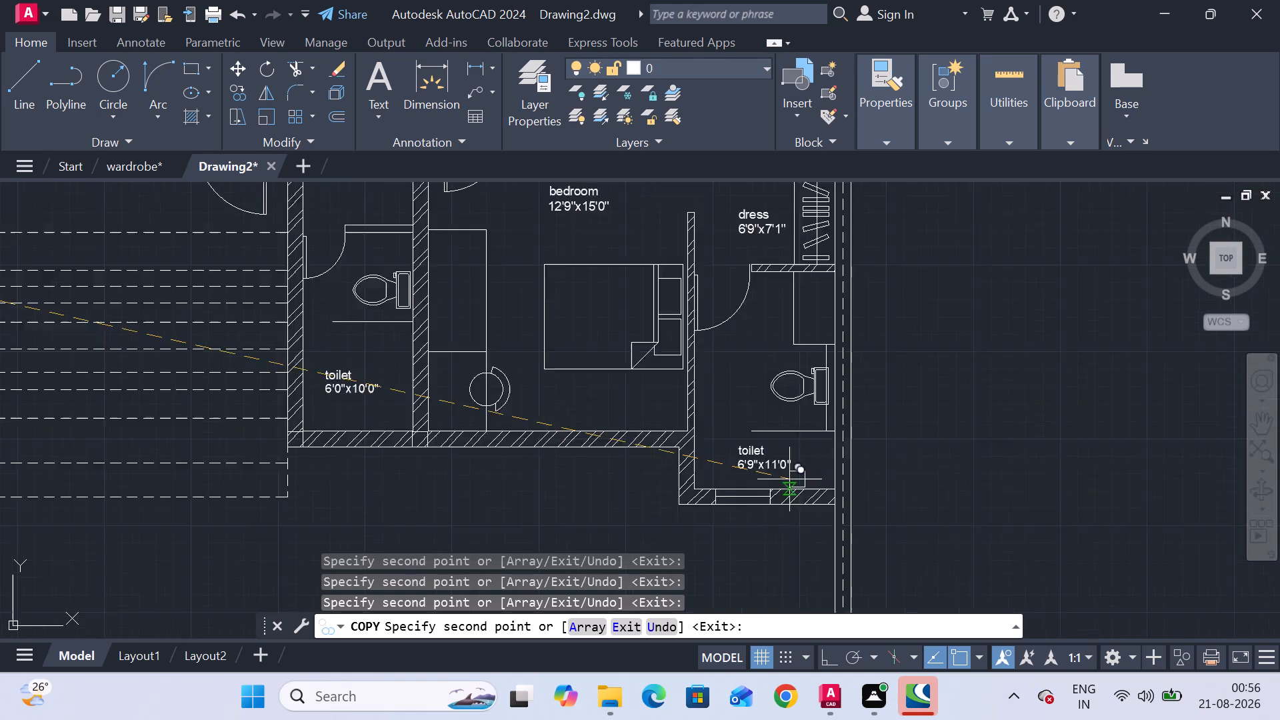
{"action": "scroll", "coordinate": [789, 479], "scroll_direction": "up", "scroll_amount": 2}
{"action": "left_click", "coordinate": [907, 555]}
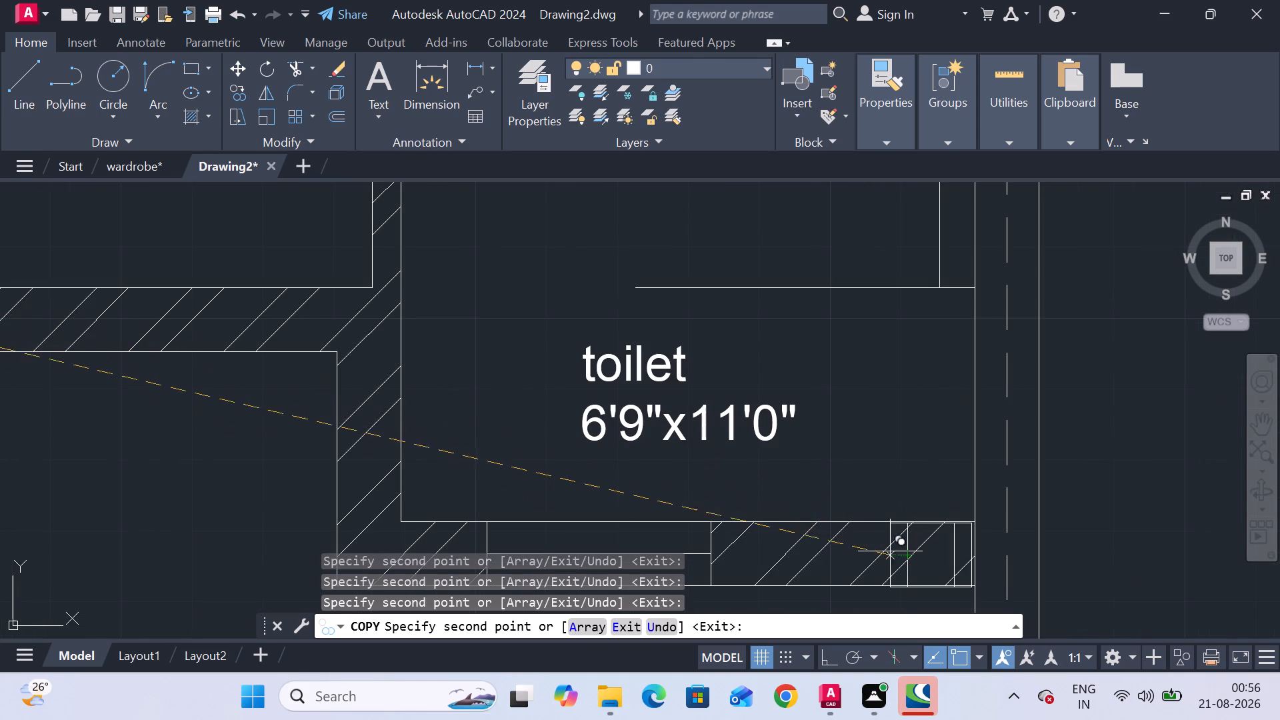
Place a column copy at the west end of the 11'7"x14'6" bedroom's south wall.
{"action": "scroll", "coordinate": [279, 435], "scroll_direction": "down", "scroll_amount": 4}
{"action": "middle_click_drag", "start_coordinate": [279, 435], "coordinate": [779, 459]}
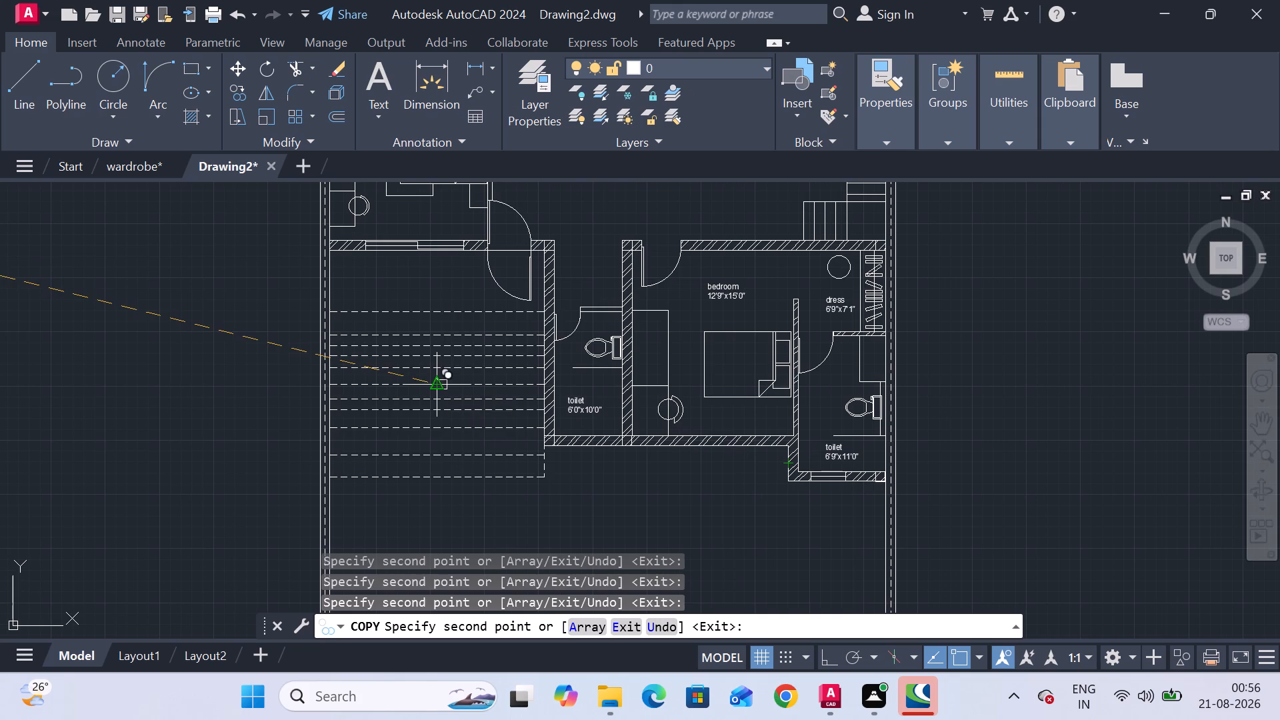
{"action": "middle_click_drag", "start_coordinate": [358, 270], "coordinate": [380, 345]}
{"action": "scroll", "coordinate": [353, 321], "scroll_direction": "up", "scroll_amount": 4}
{"action": "left_click", "coordinate": [329, 313]}
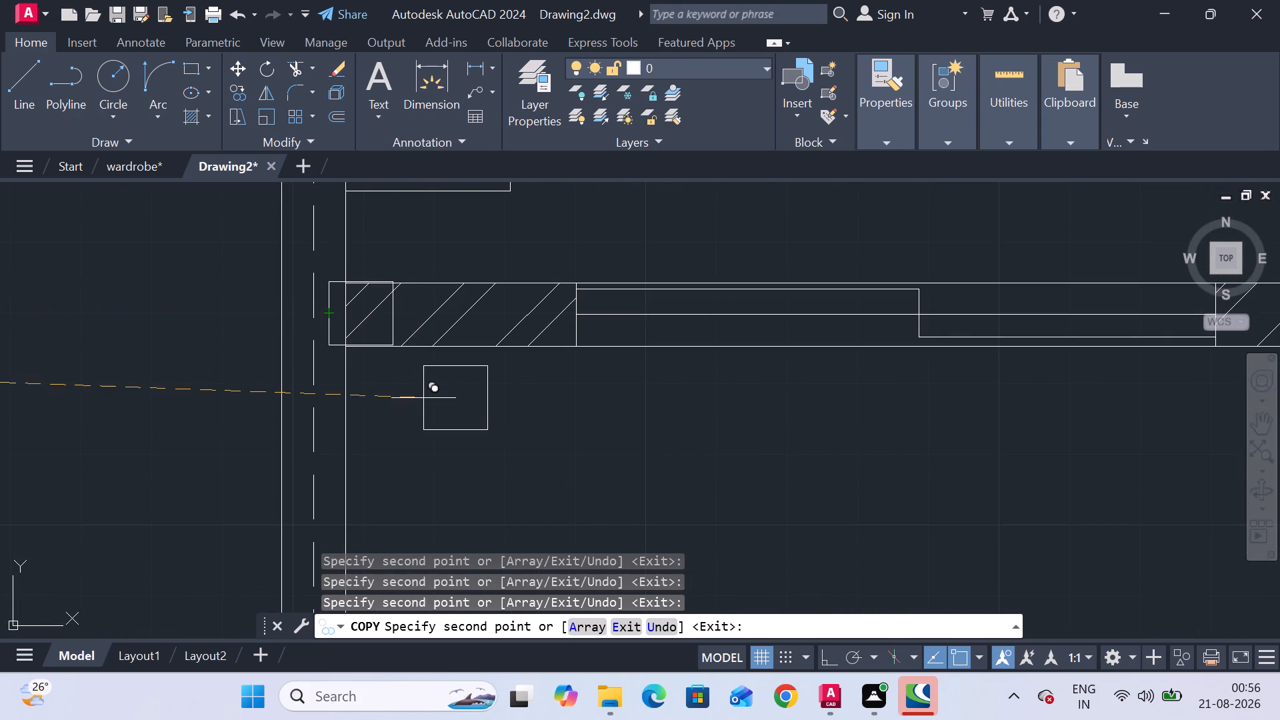
Place a column copy in the second plan's west boundary wall, level with the second-southernmost dashed line.
{"action": "scroll", "coordinate": [423, 399], "scroll_direction": "down", "scroll_amount": 3}
{"action": "middle_click_drag", "start_coordinate": [423, 399], "coordinate": [449, 243]}
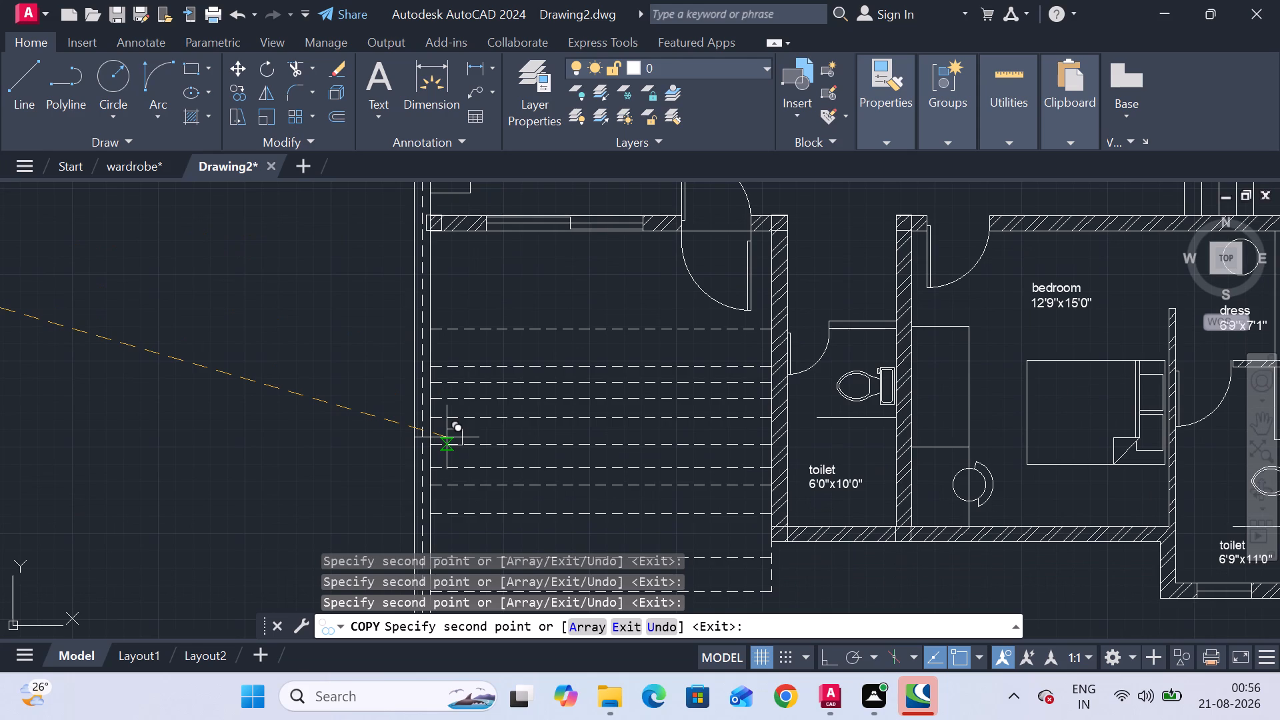
{"action": "middle_click_drag", "start_coordinate": [493, 400], "coordinate": [514, 213]}
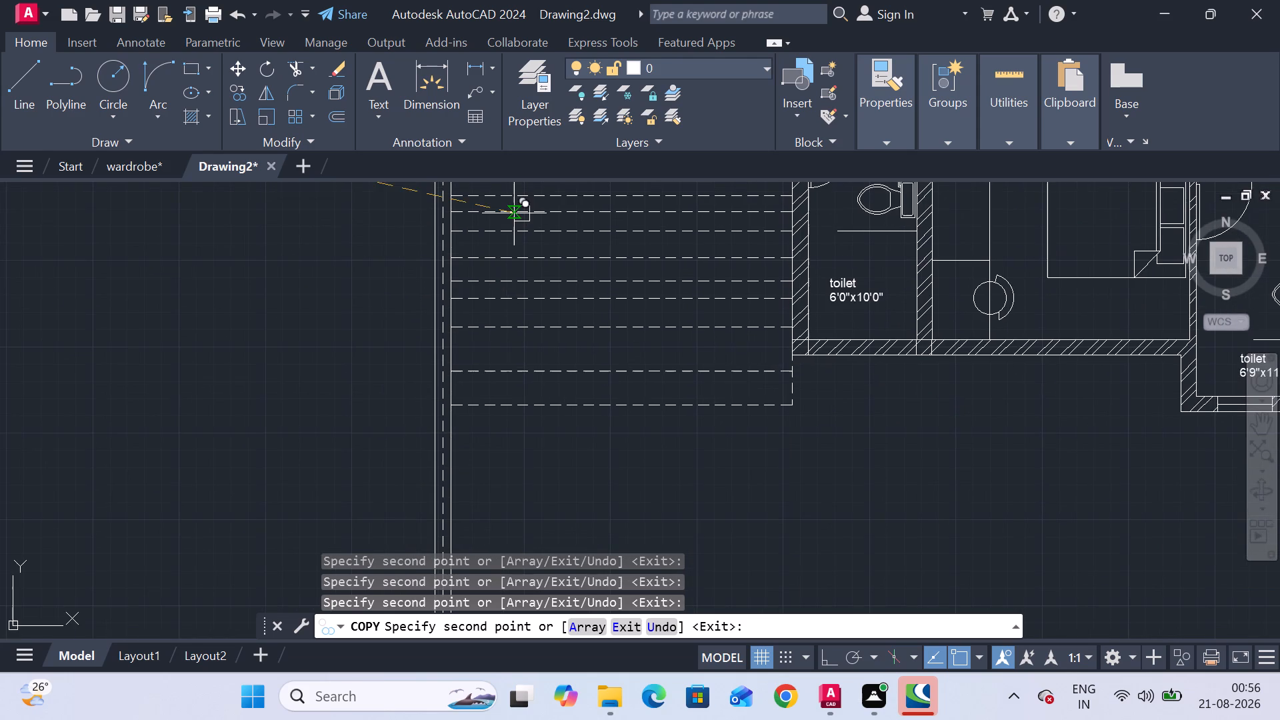
{"action": "scroll", "coordinate": [456, 372], "scroll_direction": "up", "scroll_amount": 3}
{"action": "left_click", "coordinate": [371, 375]}
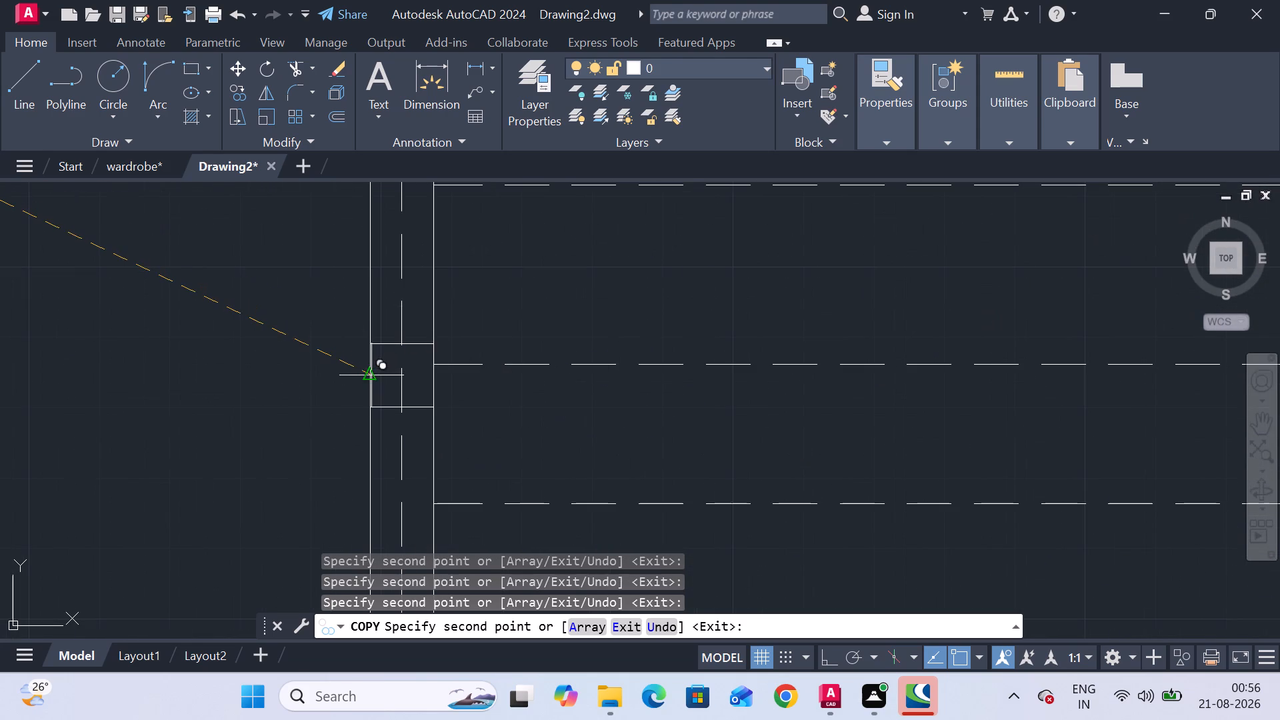
Check the second plan's walls around the Dress and the two western bedrooms for column positions, and end the column copying.
{"action": "scroll", "coordinate": [549, 339], "scroll_direction": "down", "scroll_amount": 4}
{"action": "middle_click_drag", "start_coordinate": [549, 339], "coordinate": [421, 588]}
{"action": "middle_click_drag", "start_coordinate": [485, 349], "coordinate": [447, 458]}
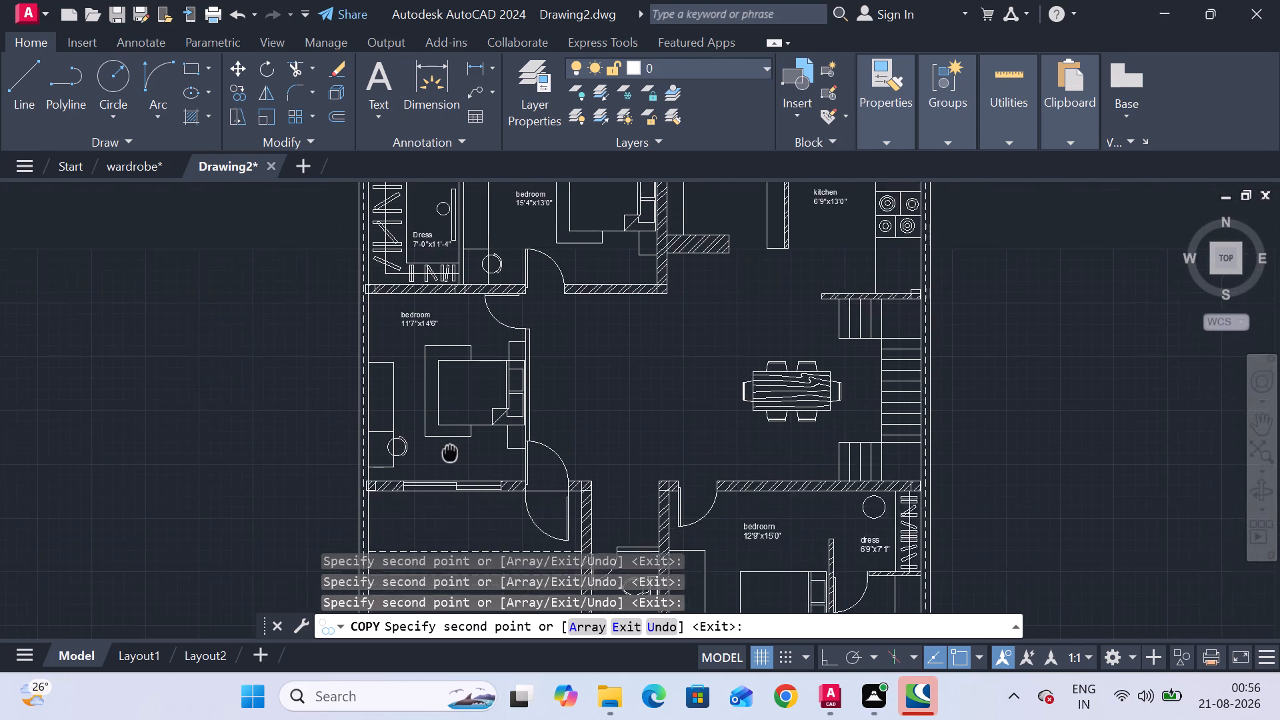
{"action": "middle_click_drag", "start_coordinate": [447, 458], "coordinate": [425, 512]}
{"action": "middle_click_drag", "start_coordinate": [483, 337], "coordinate": [475, 375]}
{"action": "scroll", "coordinate": [475, 375], "scroll_direction": "up", "scroll_amount": 4}
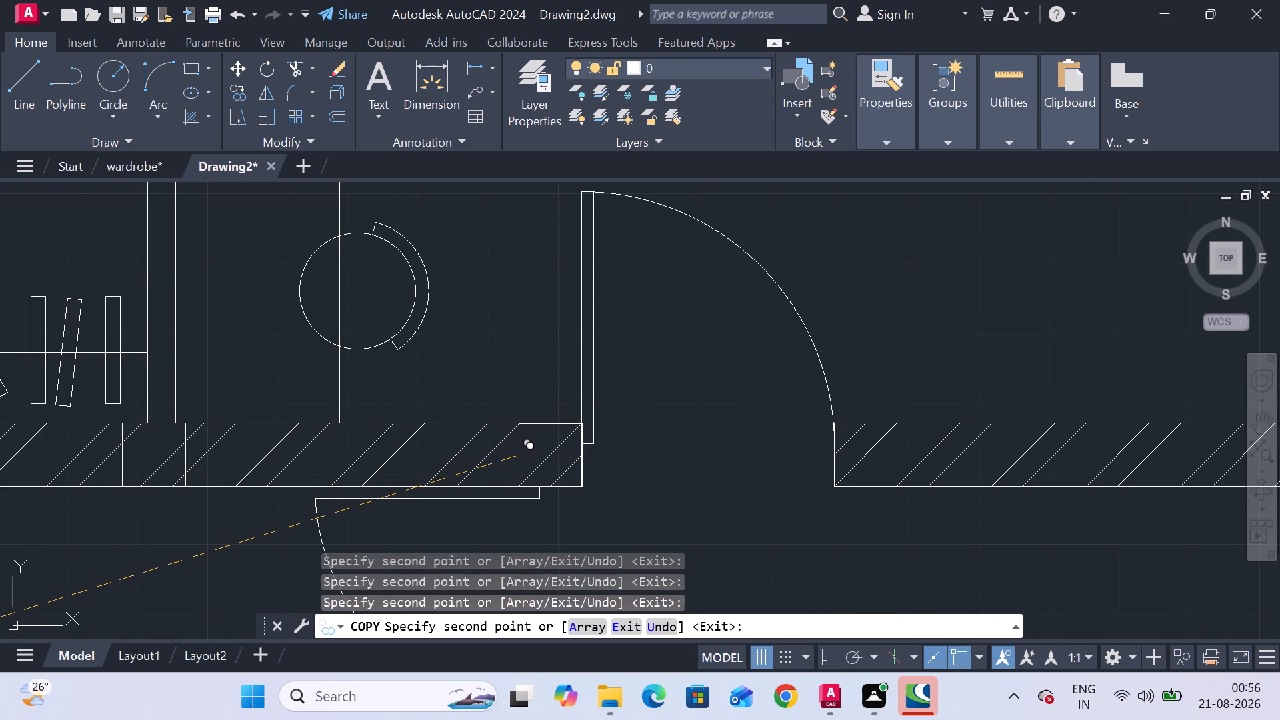
{"action": "scroll", "coordinate": [517, 469], "scroll_direction": "down", "scroll_amount": 2}
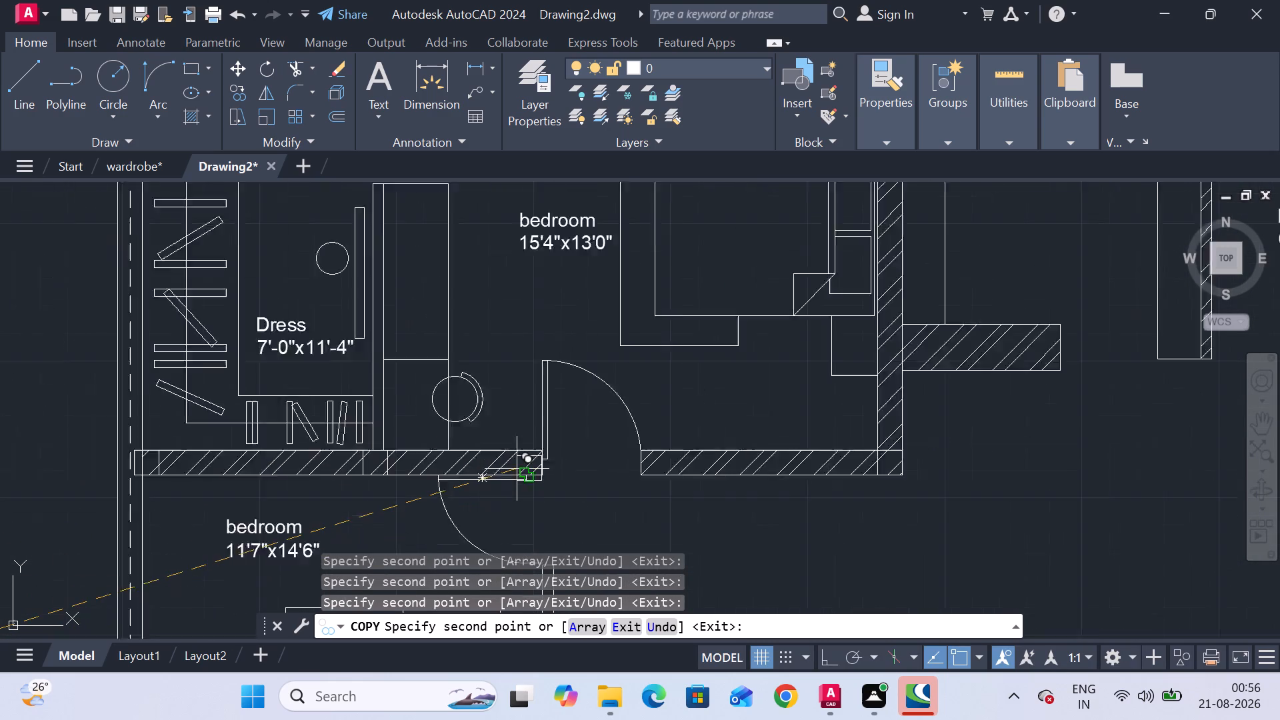
{"action": "scroll", "coordinate": [517, 469], "scroll_direction": "down", "scroll_amount": 1}
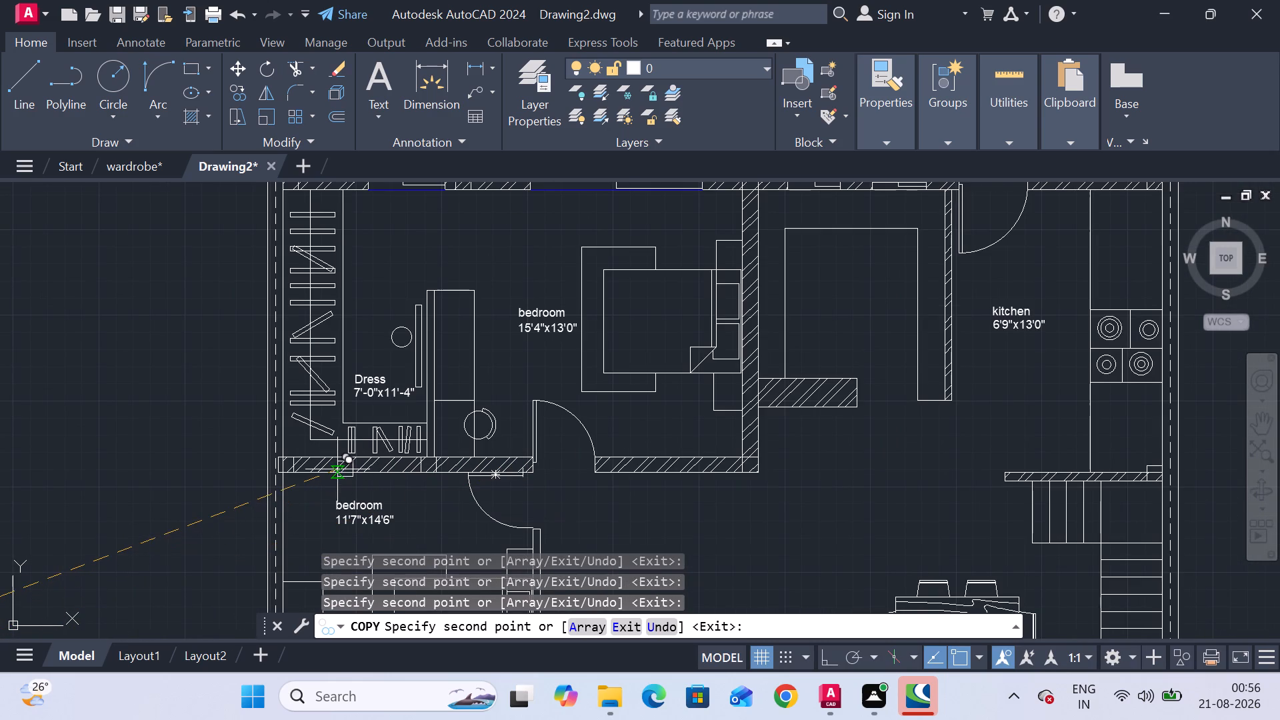
{"action": "key", "text": "Escape"}
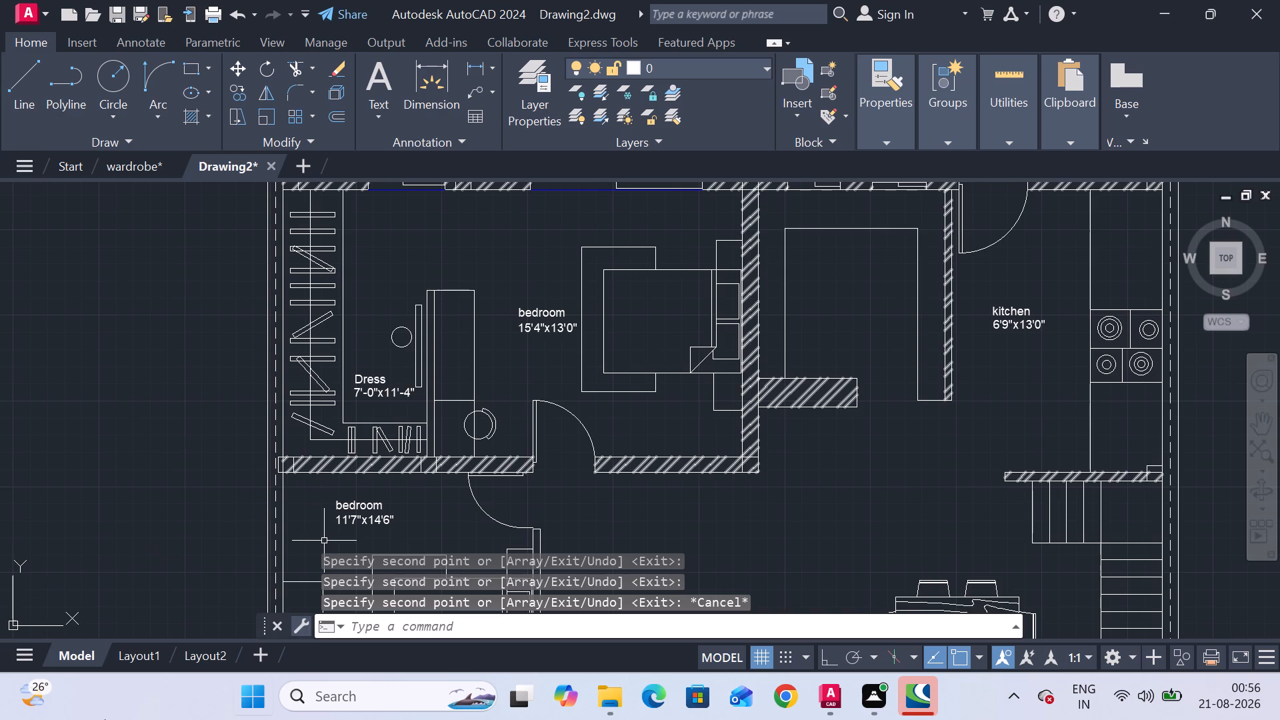
Fill the columns at the second plan's northwest corner and the 15'4"x13'0" bedroom's northeast corner with a solid magenta hatch.
{"action": "type", "text": "hatch"}
{"action": "key", "text": "Return"}
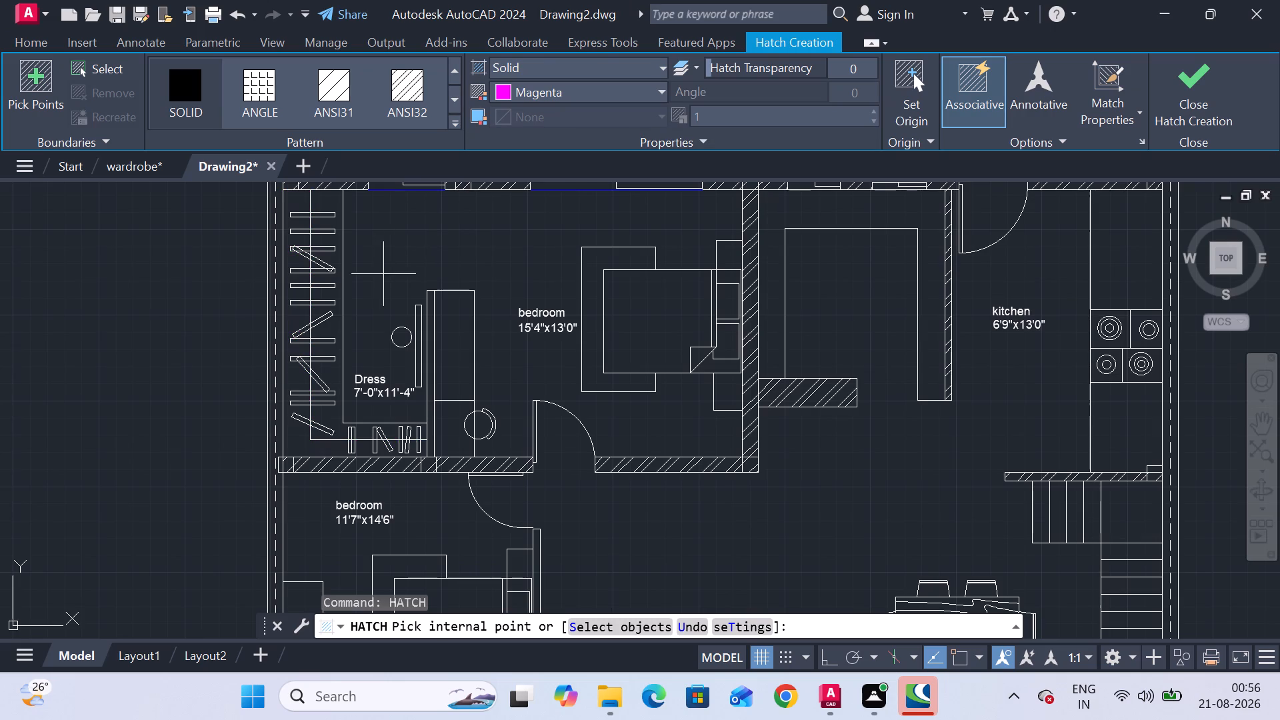
{"action": "middle_click_drag", "start_coordinate": [375, 259], "coordinate": [368, 361]}
{"action": "scroll", "coordinate": [271, 273], "scroll_direction": "up", "scroll_amount": 3}
{"action": "left_click", "coordinate": [314, 309]}
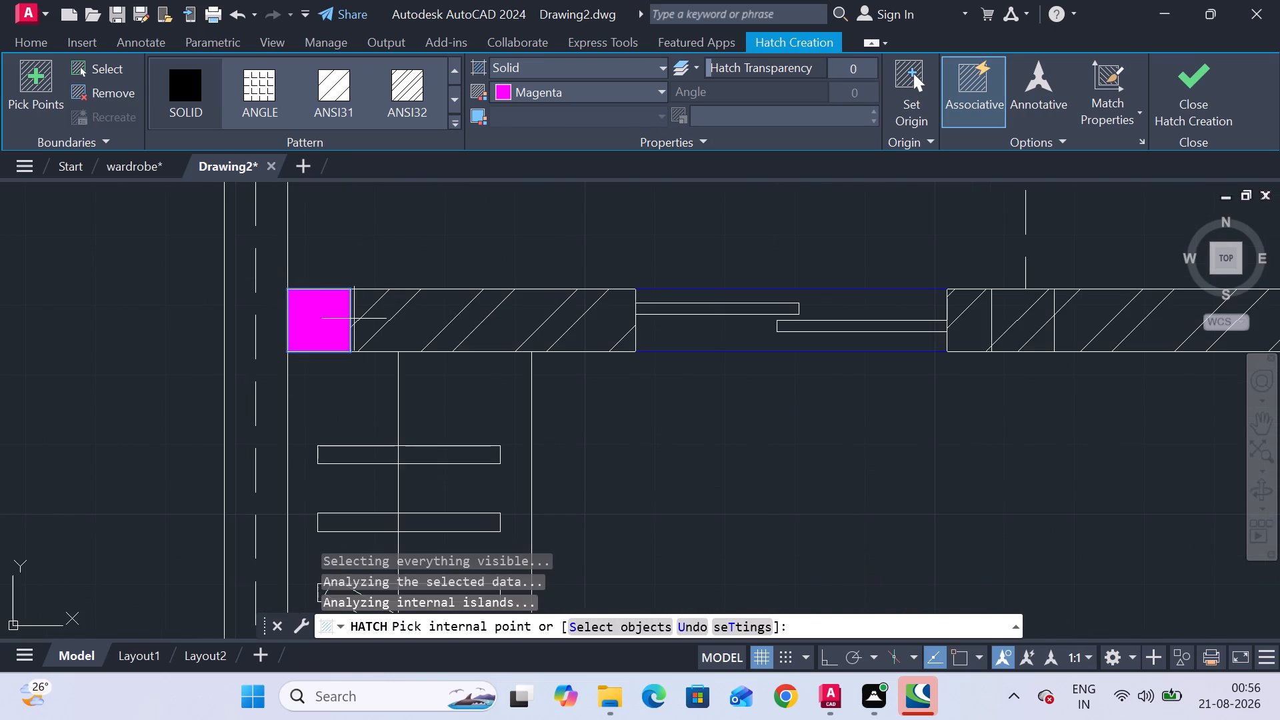
{"action": "scroll", "coordinate": [749, 355], "scroll_direction": "down", "scroll_amount": 3}
{"action": "middle_click_drag", "start_coordinate": [825, 380], "coordinate": [485, 391]}
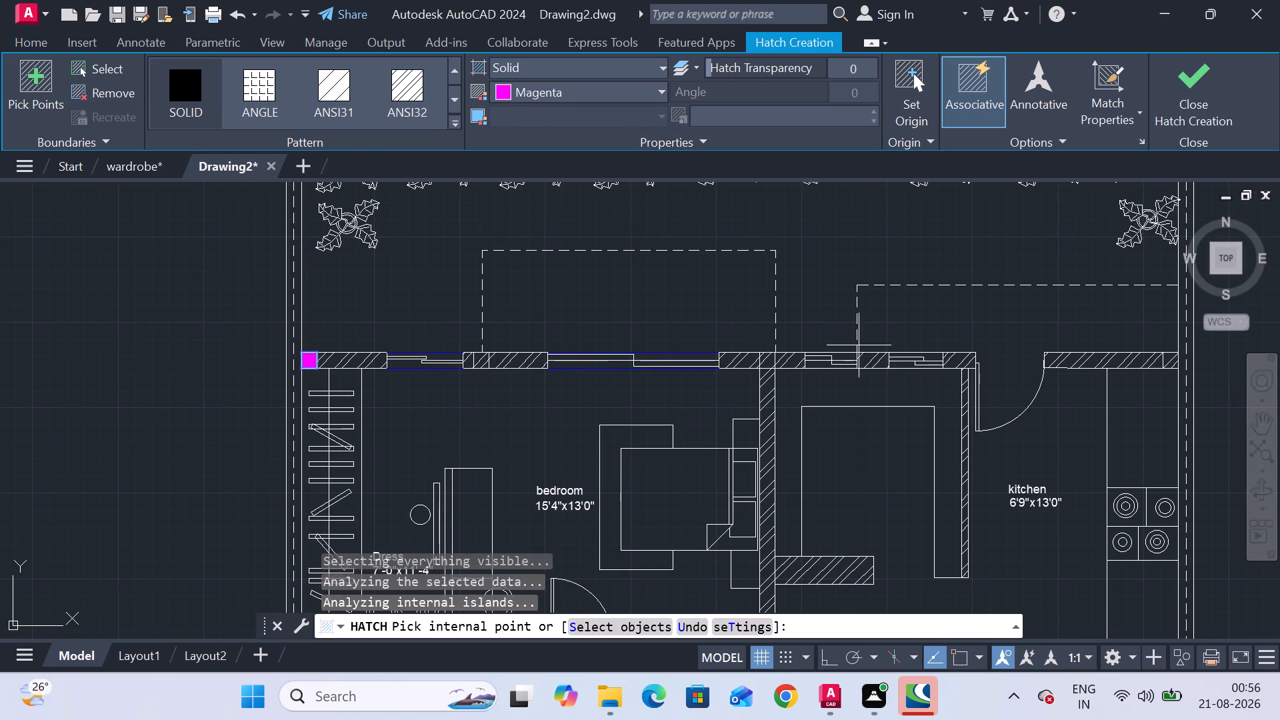
{"action": "scroll", "coordinate": [779, 355], "scroll_direction": "up", "scroll_amount": 3}
{"action": "left_click", "coordinate": [751, 375]}
{"action": "scroll", "coordinate": [879, 404], "scroll_direction": "down", "scroll_amount": 2}
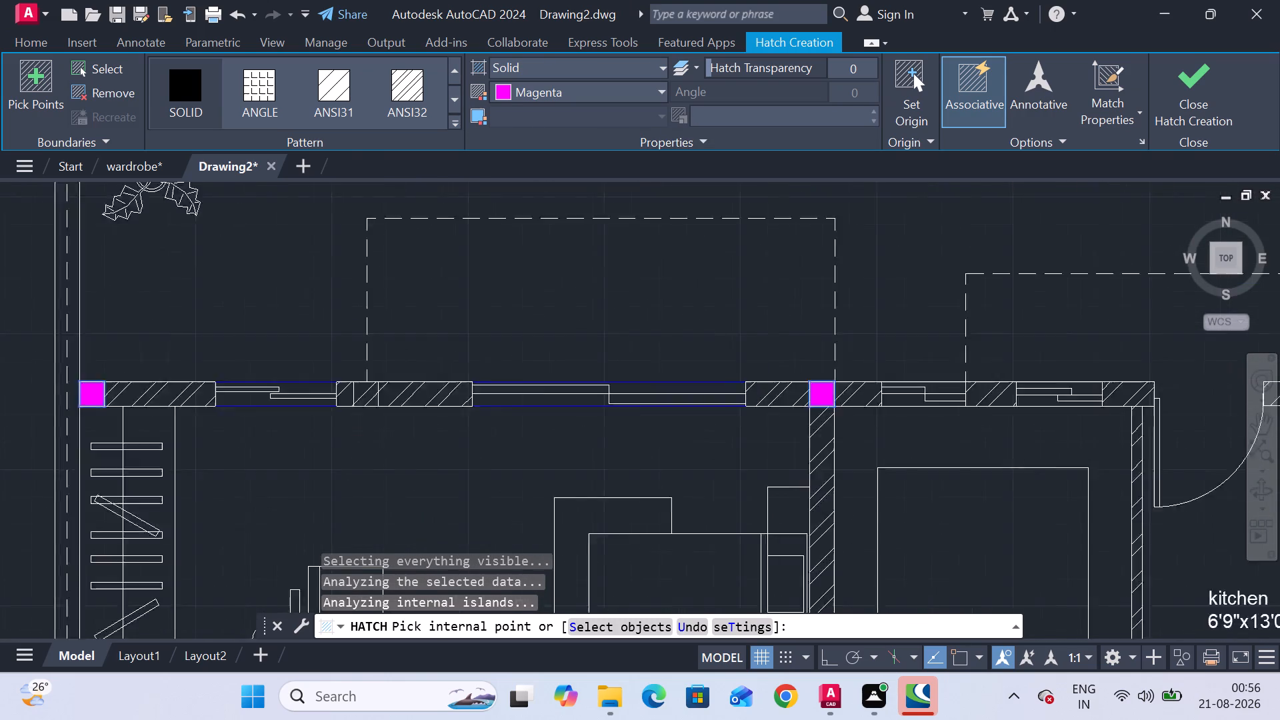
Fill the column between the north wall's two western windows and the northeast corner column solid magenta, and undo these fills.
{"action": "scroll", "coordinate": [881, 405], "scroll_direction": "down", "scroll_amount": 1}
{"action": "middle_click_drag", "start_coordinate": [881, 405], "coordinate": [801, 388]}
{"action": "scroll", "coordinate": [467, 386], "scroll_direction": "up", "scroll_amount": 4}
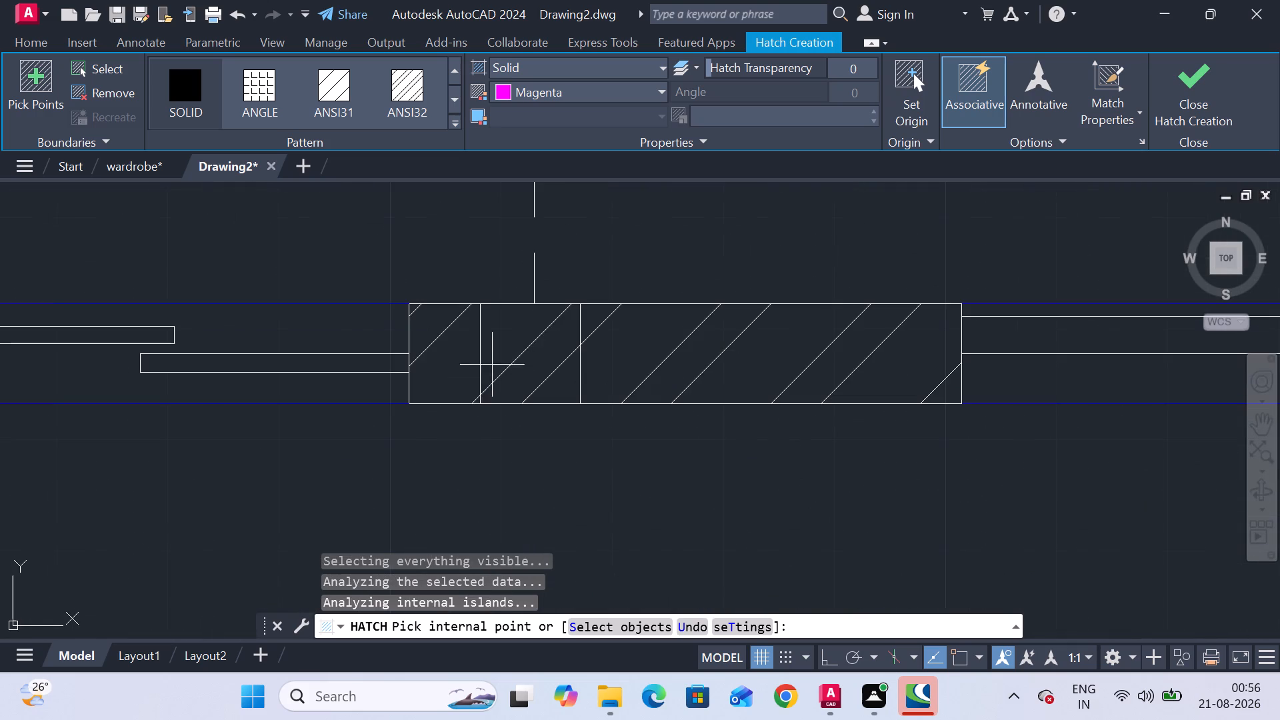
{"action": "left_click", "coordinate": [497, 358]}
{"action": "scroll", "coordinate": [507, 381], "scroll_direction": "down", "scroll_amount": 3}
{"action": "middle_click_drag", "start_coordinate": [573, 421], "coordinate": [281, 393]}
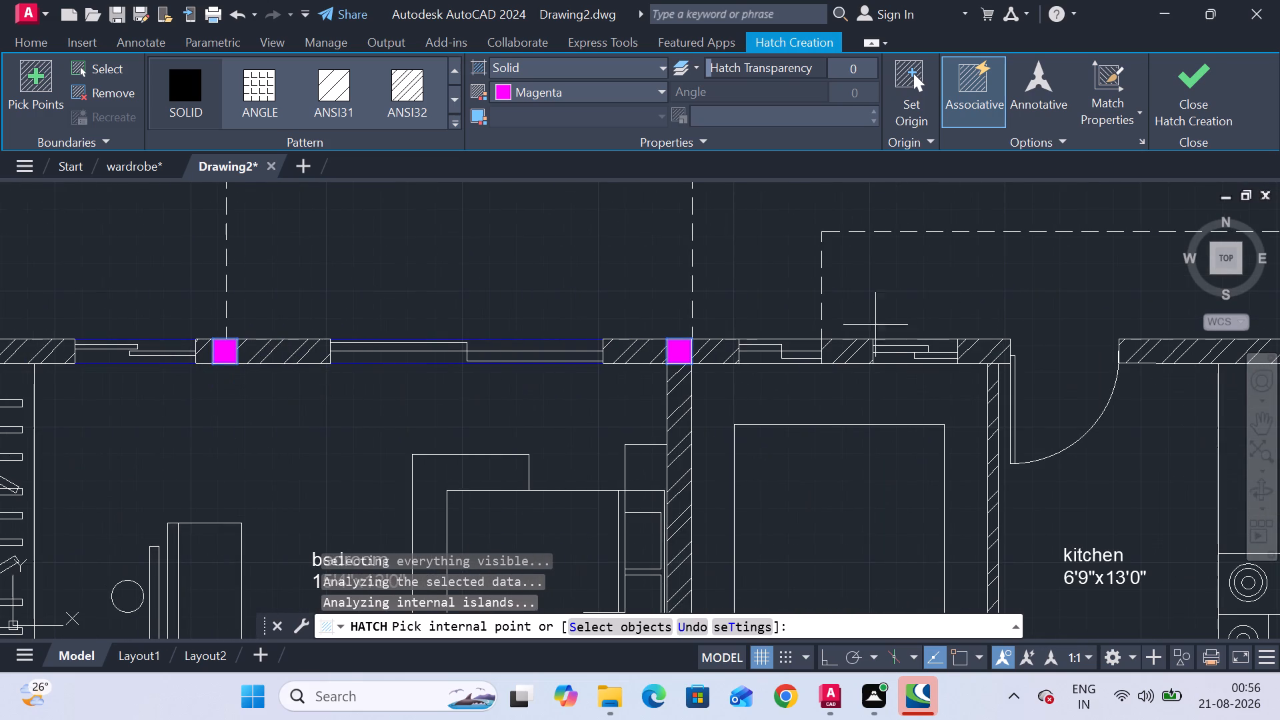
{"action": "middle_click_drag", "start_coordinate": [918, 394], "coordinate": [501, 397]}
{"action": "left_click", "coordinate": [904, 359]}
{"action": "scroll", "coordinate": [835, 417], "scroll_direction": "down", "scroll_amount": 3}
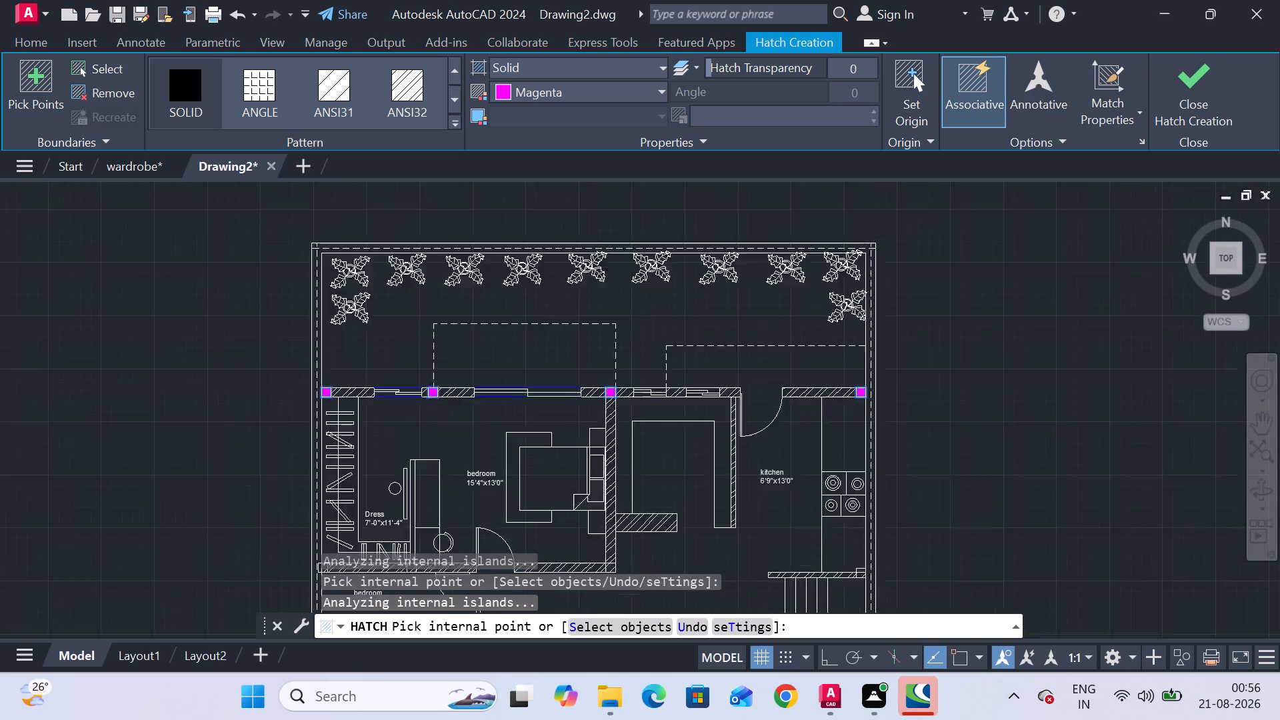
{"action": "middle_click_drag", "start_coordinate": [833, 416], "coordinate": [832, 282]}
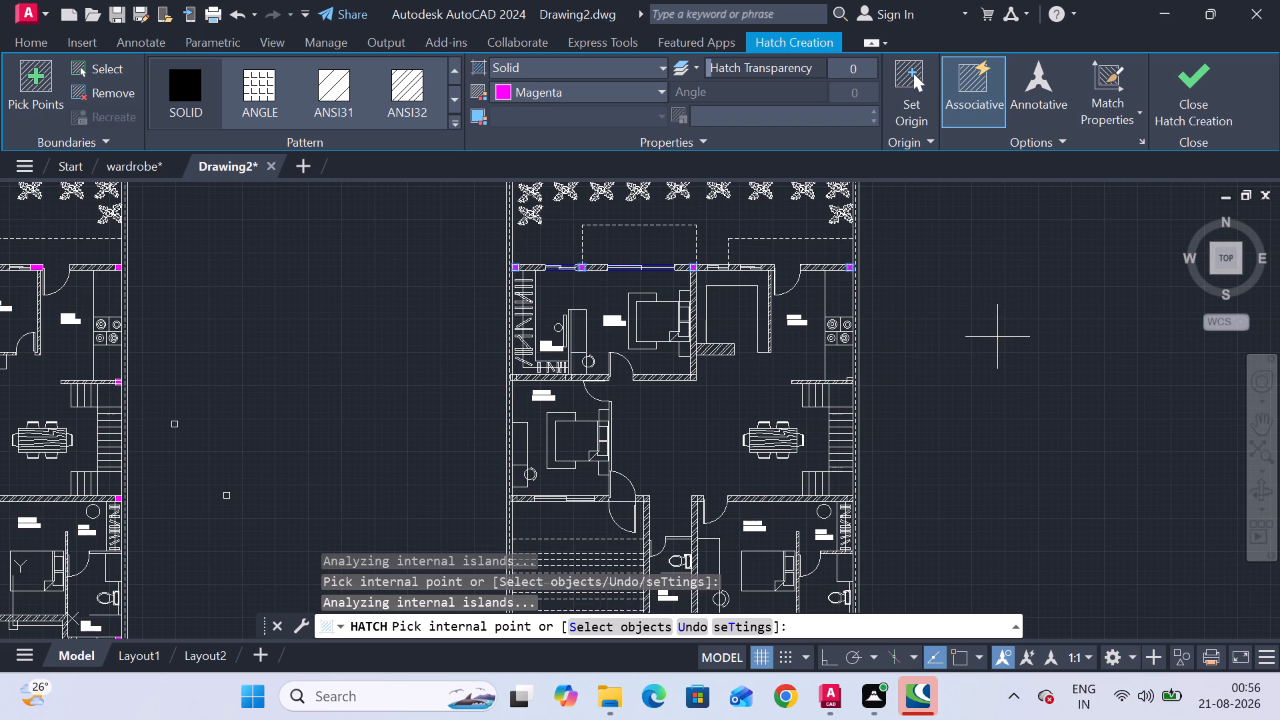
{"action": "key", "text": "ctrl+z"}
Fill the kitchen's northeast corner column and the column at the east end of the staircase's north wall solid magenta.
{"action": "scroll", "coordinate": [843, 254], "scroll_direction": "up", "scroll_amount": 2}
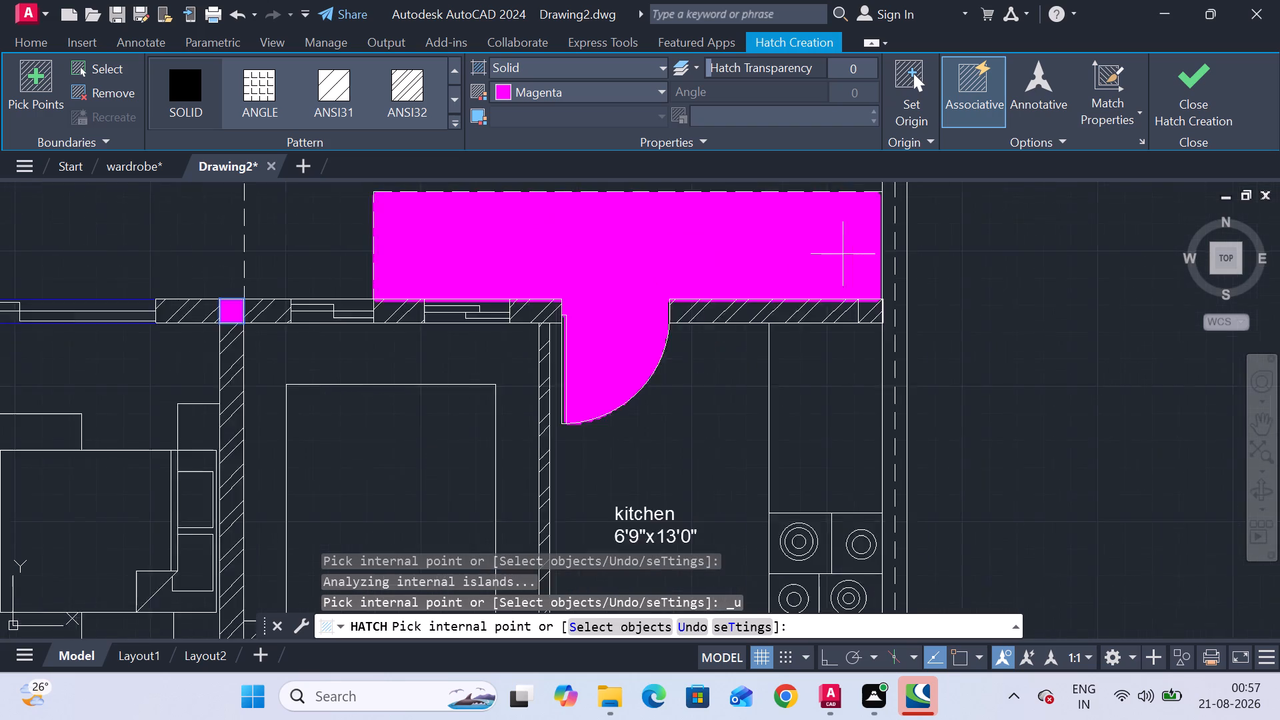
{"action": "scroll", "coordinate": [843, 254], "scroll_direction": "up", "scroll_amount": 2}
{"action": "left_click", "coordinate": [893, 345]}
{"action": "scroll", "coordinate": [869, 413], "scroll_direction": "down", "scroll_amount": 2}
{"action": "middle_click_drag", "start_coordinate": [859, 393], "coordinate": [840, 315]}
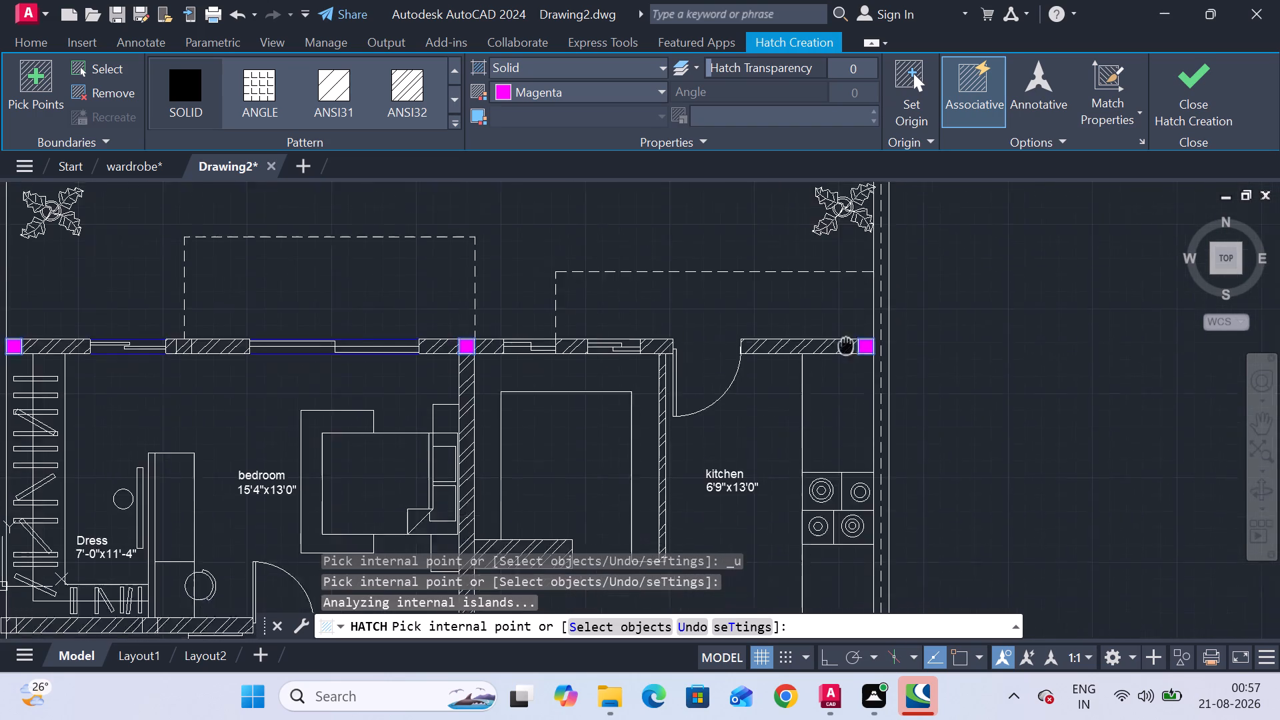
{"action": "middle_click_drag", "start_coordinate": [840, 315], "coordinate": [831, 259]}
{"action": "middle_click_drag", "start_coordinate": [842, 477], "coordinate": [800, 301]}
{"action": "scroll", "coordinate": [809, 385], "scroll_direction": "up", "scroll_amount": 3}
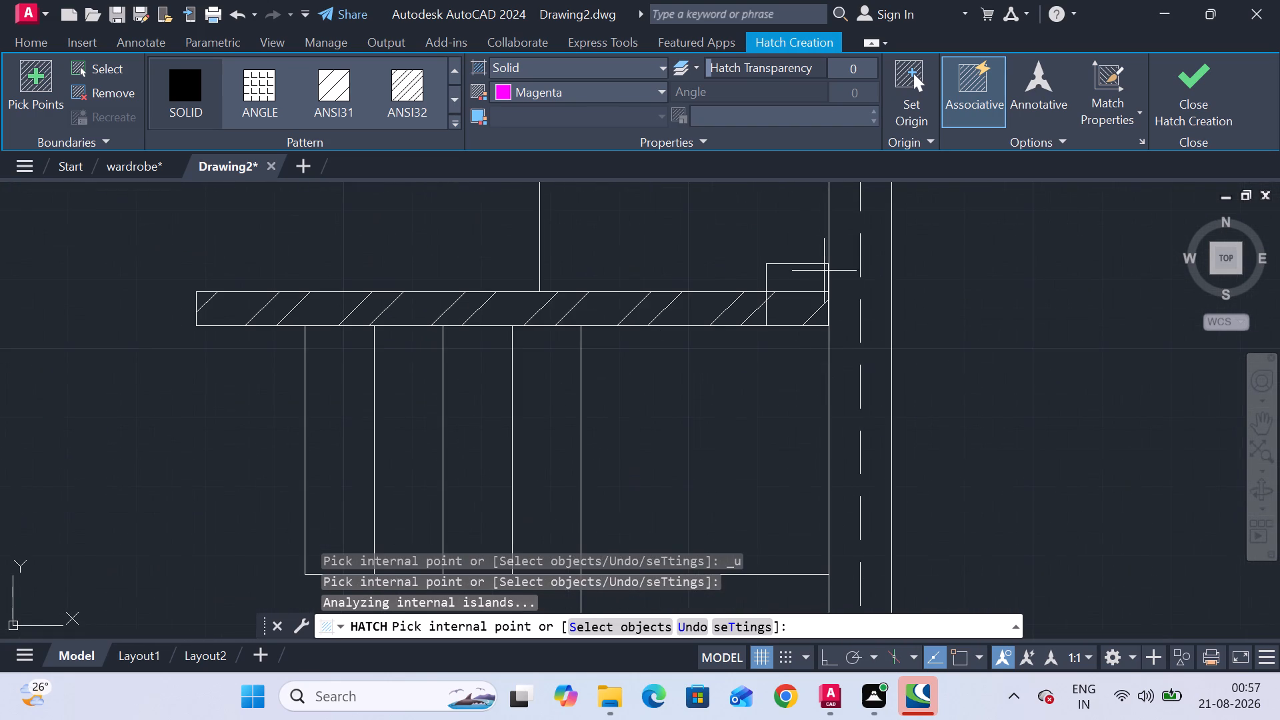
{"action": "left_click", "coordinate": [802, 303]}
{"action": "left_click", "coordinate": [803, 273]}
Fill the columns at the 6'9"x7'1" dress's northeast corner and the 6'9"x11'0" toilet's southeast corner solid magenta.
{"action": "scroll", "coordinate": [735, 352], "scroll_direction": "down", "scroll_amount": 3}
{"action": "middle_click_drag", "start_coordinate": [732, 352], "coordinate": [731, 323]}
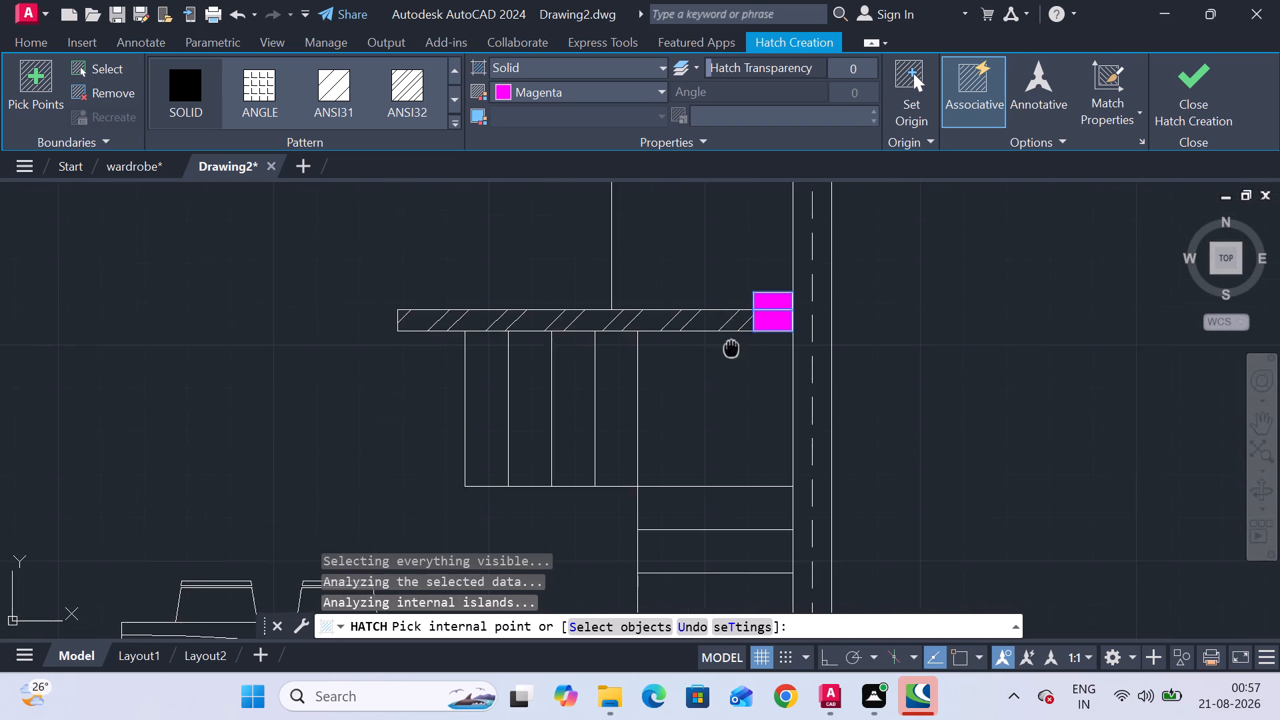
{"action": "middle_click_drag", "start_coordinate": [731, 323], "coordinate": [743, 214]}
{"action": "scroll", "coordinate": [756, 290], "scroll_direction": "down", "scroll_amount": 3}
{"action": "middle_click_drag", "start_coordinate": [769, 434], "coordinate": [761, 267]}
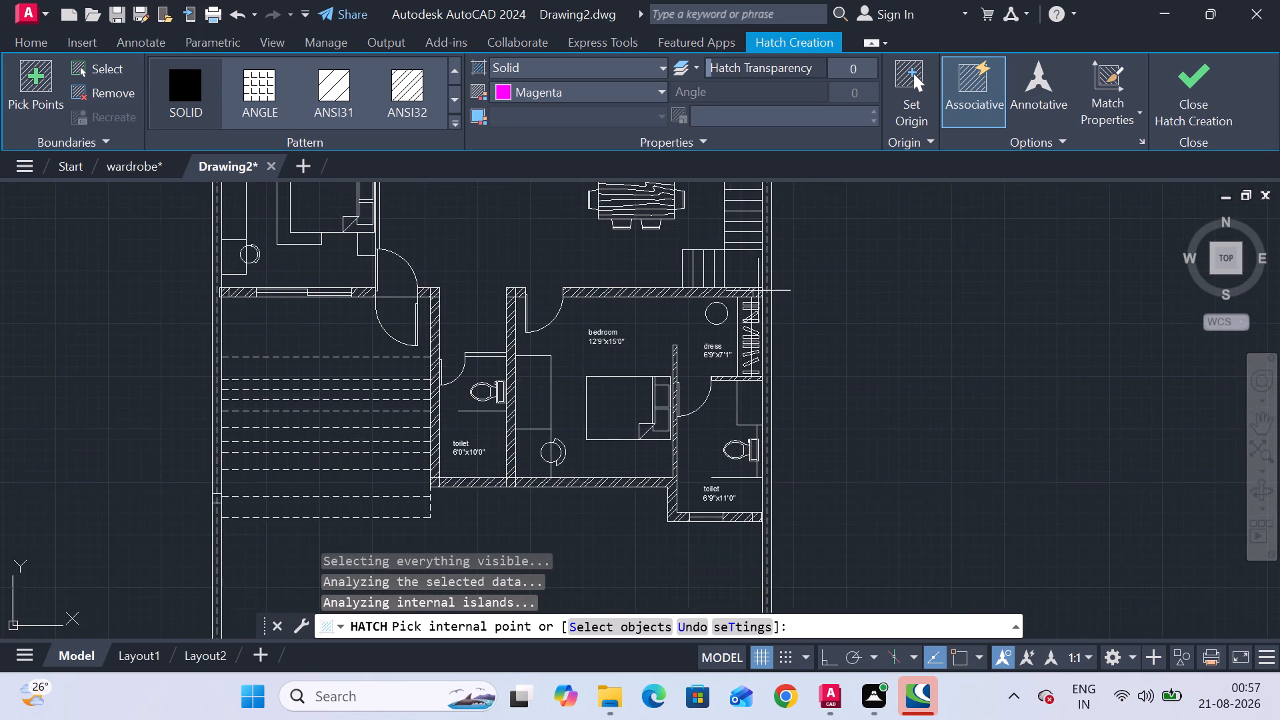
{"action": "scroll", "coordinate": [757, 291], "scroll_direction": "up", "scroll_amount": 4}
{"action": "left_click", "coordinate": [757, 291]}
{"action": "scroll", "coordinate": [749, 370], "scroll_direction": "down", "scroll_amount": 3}
{"action": "middle_click_drag", "start_coordinate": [749, 370], "coordinate": [749, 269]}
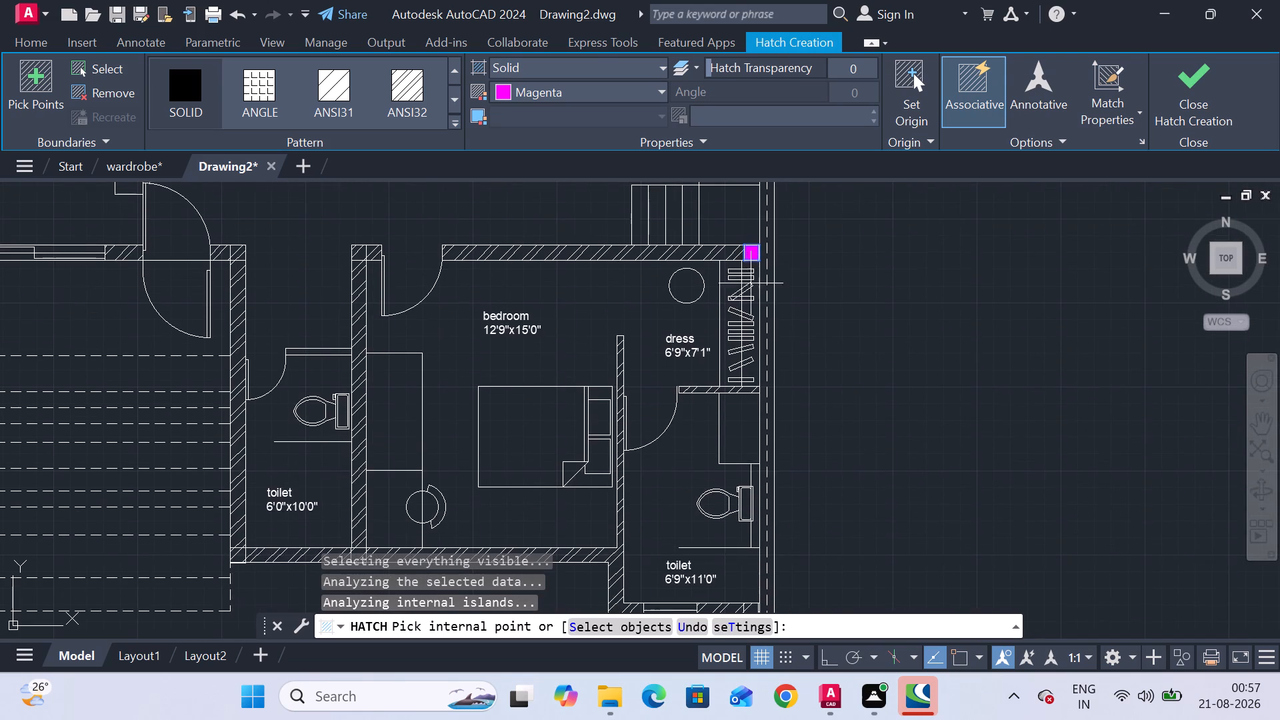
{"action": "middle_click_drag", "start_coordinate": [751, 431], "coordinate": [751, 273]}
{"action": "scroll", "coordinate": [760, 442], "scroll_direction": "up", "scroll_amount": 3}
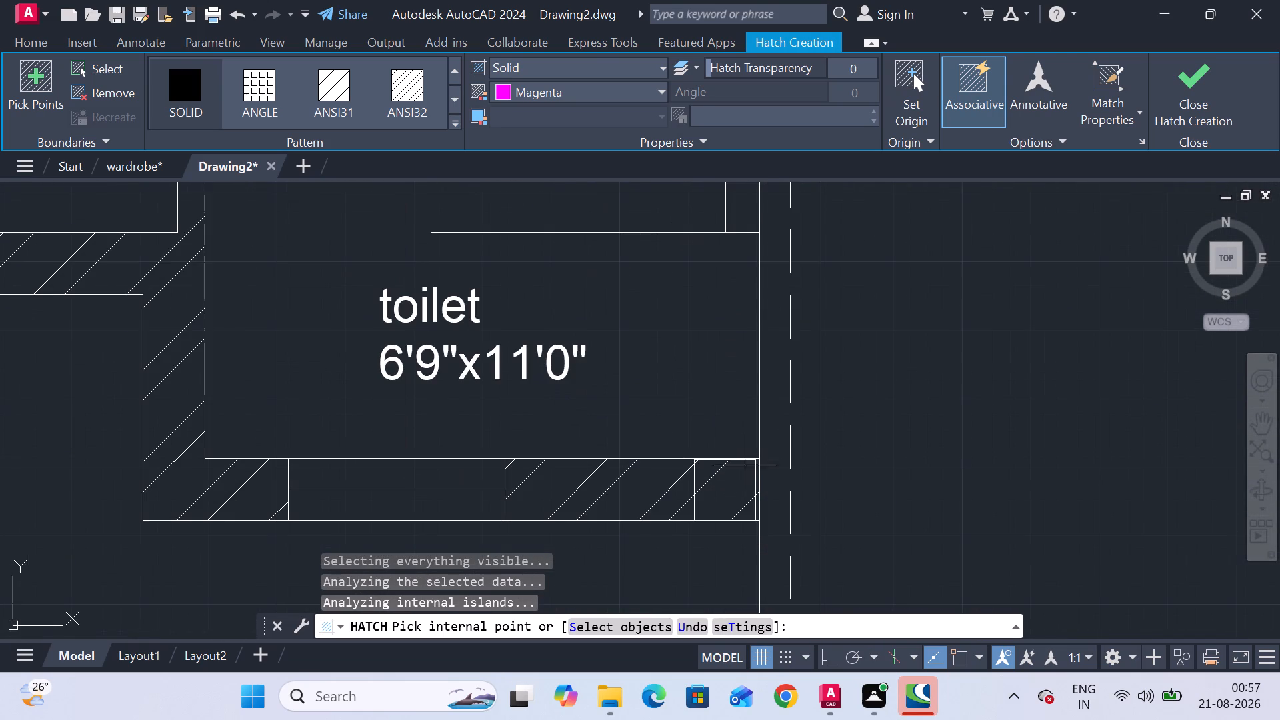
{"action": "left_click", "coordinate": [743, 475]}
Fill the four columns at the ends of the 6'0"x10'0" toilet's east and west walls solid magenta.
{"action": "scroll", "coordinate": [687, 443], "scroll_direction": "down", "scroll_amount": 3}
{"action": "scroll", "coordinate": [581, 433], "scroll_direction": "down", "scroll_amount": 2}
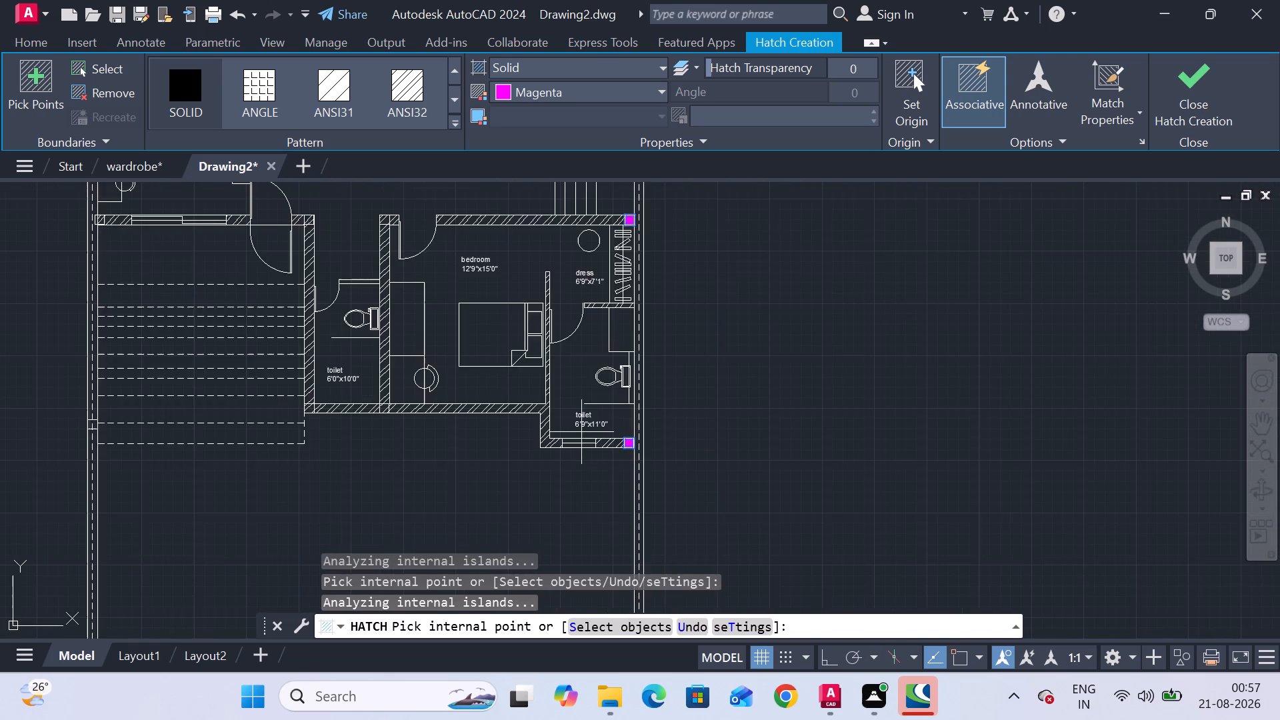
{"action": "middle_click_drag", "start_coordinate": [581, 432], "coordinate": [739, 429]}
{"action": "scroll", "coordinate": [553, 393], "scroll_direction": "up", "scroll_amount": 4}
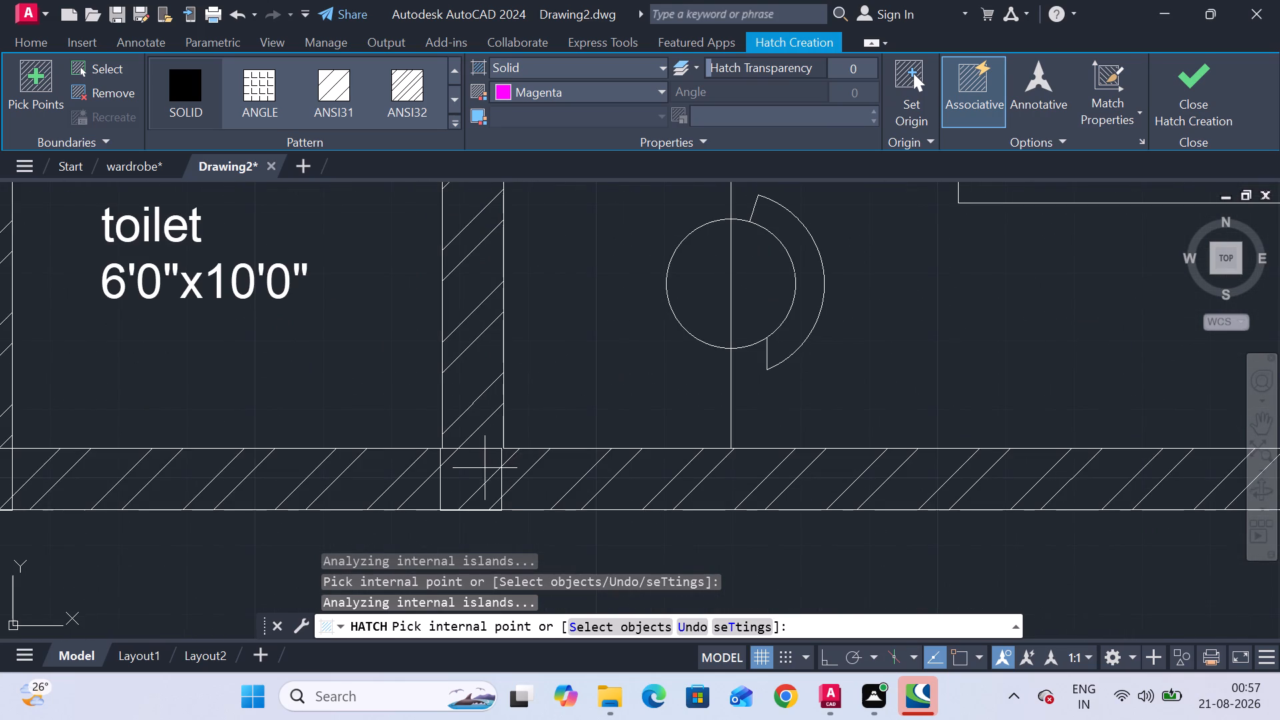
{"action": "left_click", "coordinate": [483, 469]}
{"action": "scroll", "coordinate": [618, 411], "scroll_direction": "down", "scroll_amount": 3}
{"action": "left_click", "coordinate": [375, 434]}
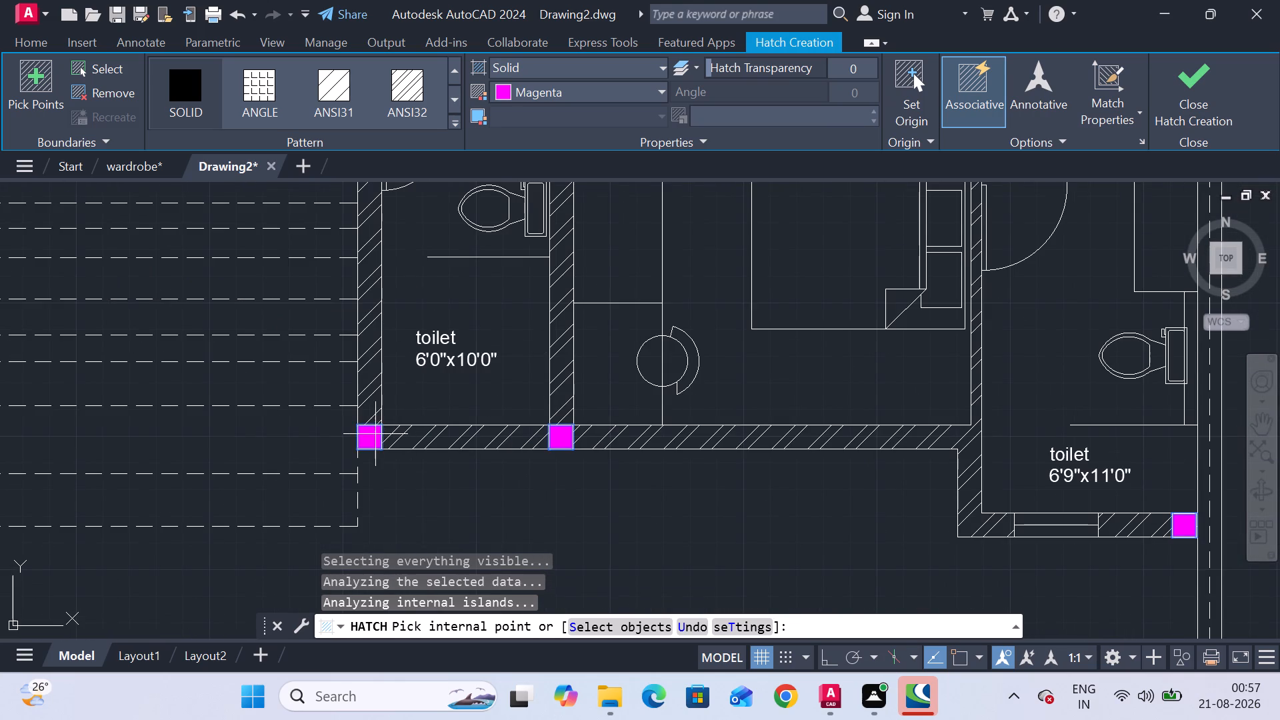
{"action": "scroll", "coordinate": [455, 373], "scroll_direction": "down", "scroll_amount": 2}
{"action": "middle_click_drag", "start_coordinate": [455, 373], "coordinate": [571, 441]}
{"action": "scroll", "coordinate": [546, 255], "scroll_direction": "up", "scroll_amount": 3}
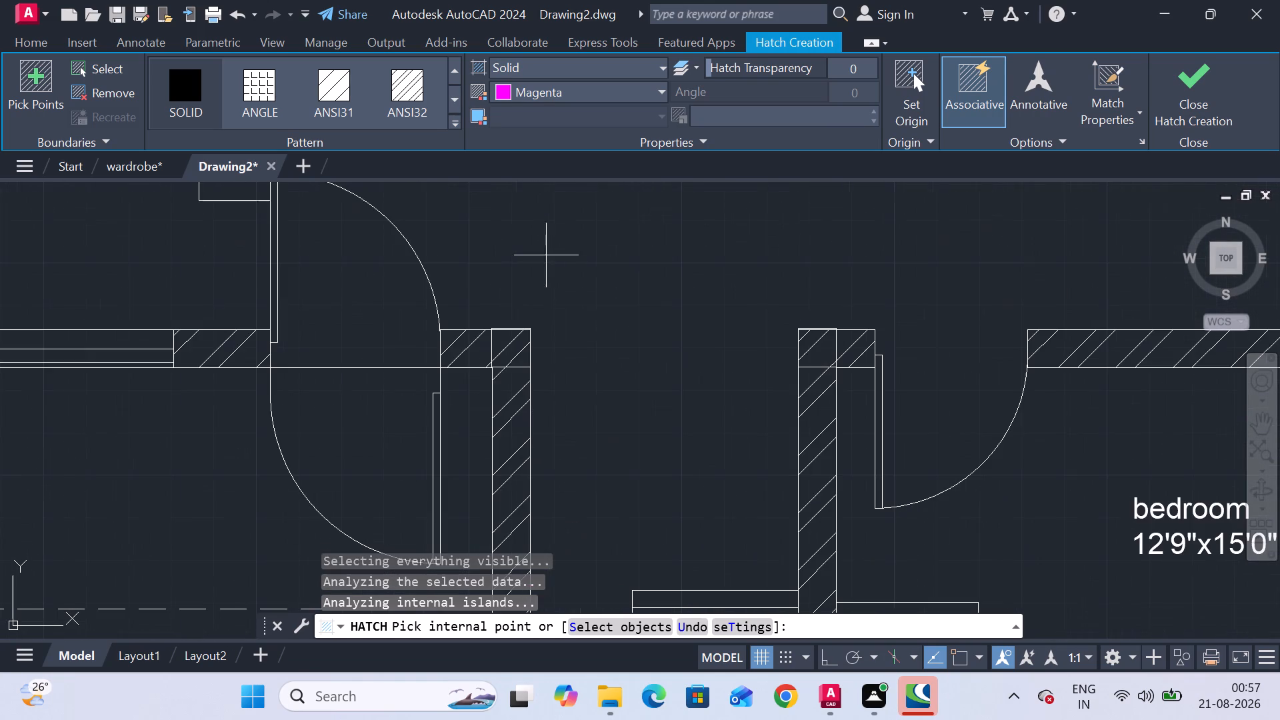
{"action": "left_click", "coordinate": [507, 348]}
{"action": "left_click", "coordinate": [832, 351]}
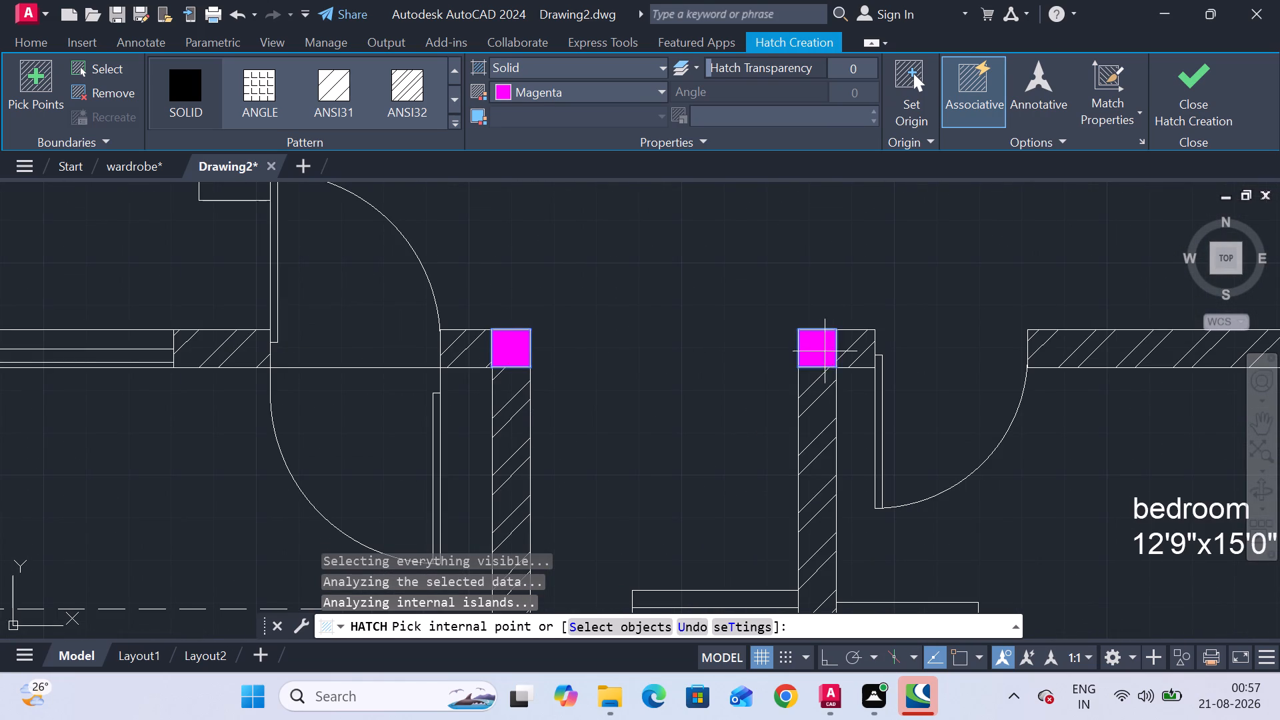
Fill the column at the west end of the 11'7"x14'6" bedroom's south wall and the west boundary wall column solid magenta.
{"action": "scroll", "coordinate": [511, 364], "scroll_direction": "down", "scroll_amount": 3}
{"action": "scroll", "coordinate": [319, 357], "scroll_direction": "up", "scroll_amount": 4}
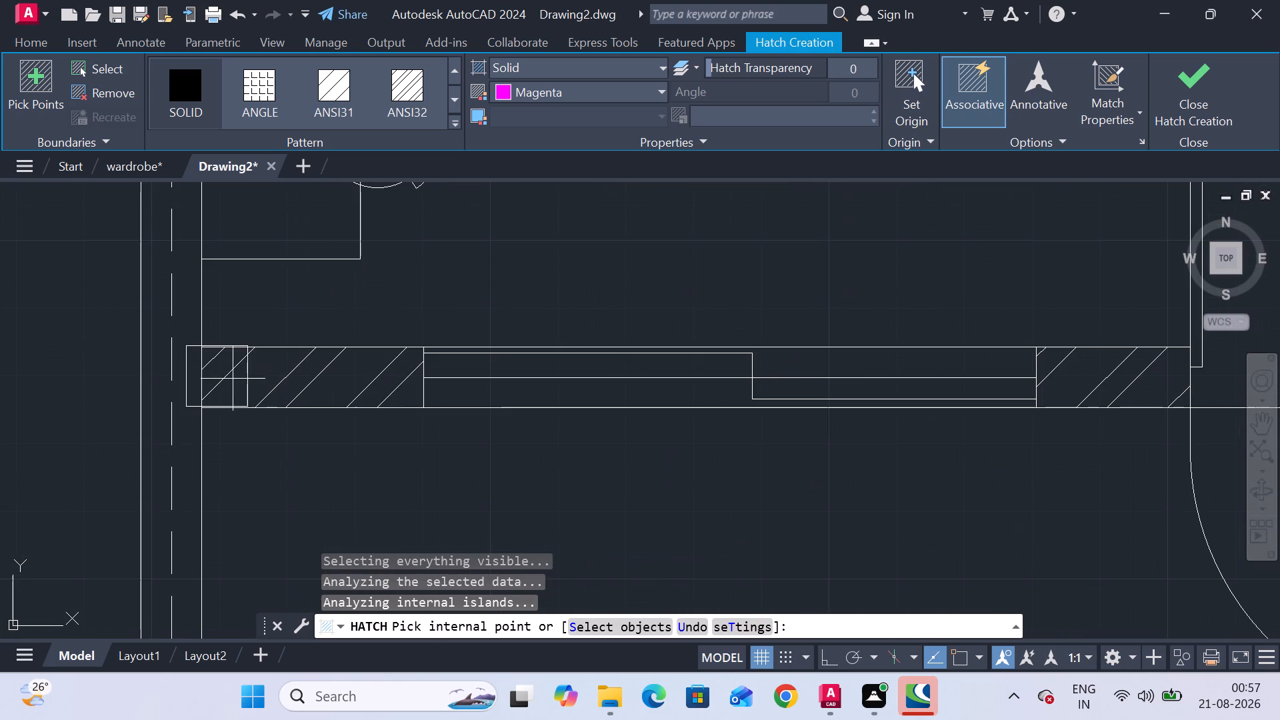
{"action": "left_click", "coordinate": [229, 380]}
{"action": "left_click", "coordinate": [199, 379]}
{"action": "scroll", "coordinate": [691, 433], "scroll_direction": "down", "scroll_amount": 1}
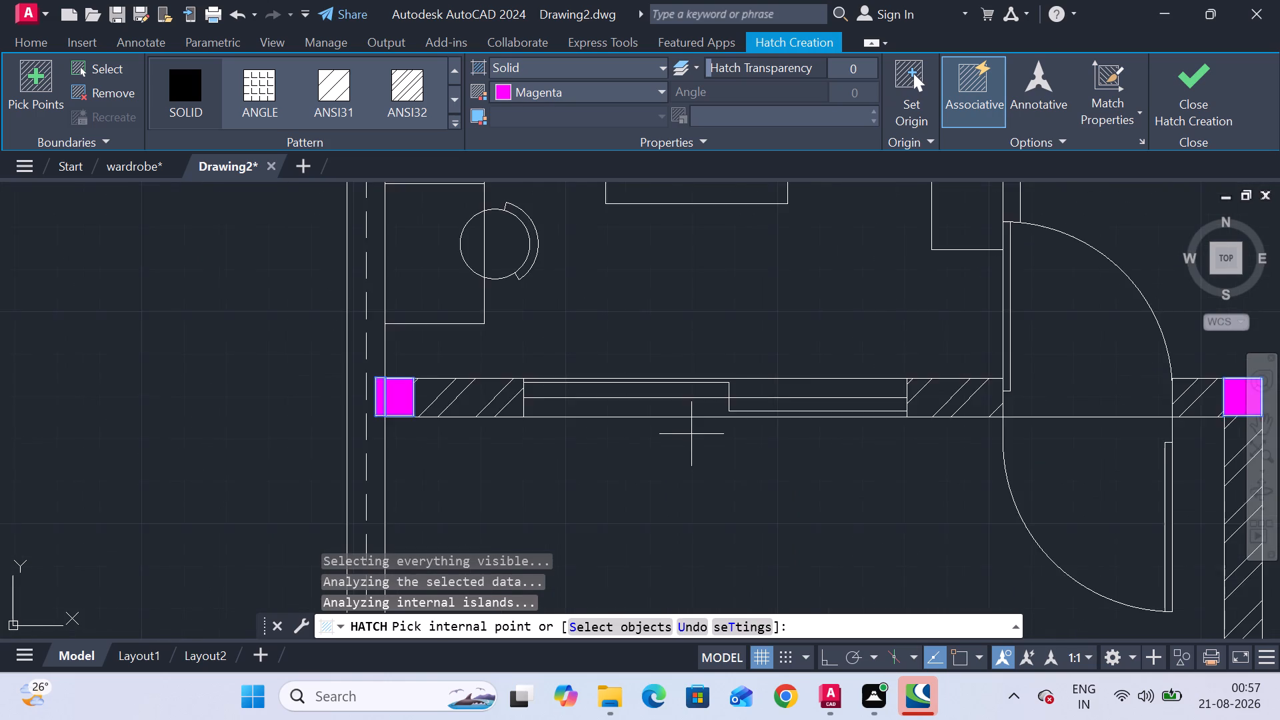
{"action": "scroll", "coordinate": [691, 434], "scroll_direction": "down", "scroll_amount": 2}
{"action": "middle_click_drag", "start_coordinate": [685, 455], "coordinate": [741, 209]}
{"action": "scroll", "coordinate": [637, 471], "scroll_direction": "up", "scroll_amount": 1}
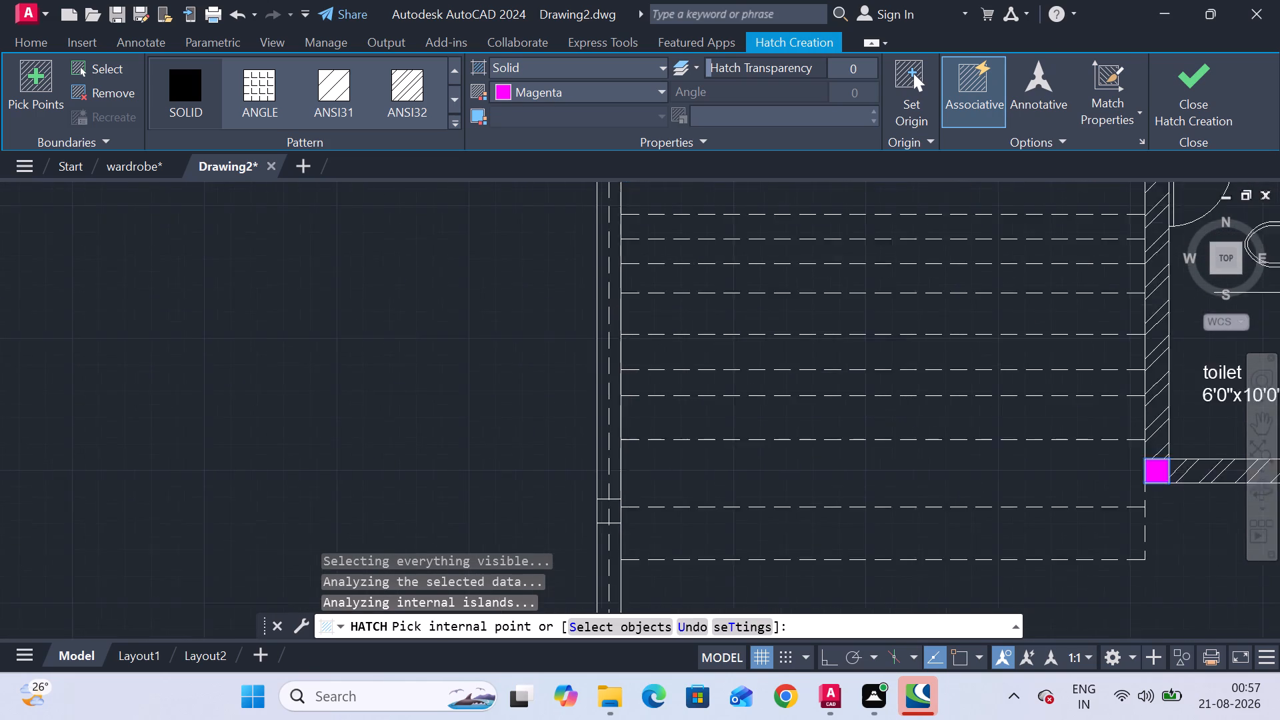
{"action": "scroll", "coordinate": [637, 471], "scroll_direction": "up", "scroll_amount": 1}
{"action": "left_click", "coordinate": [599, 527]}
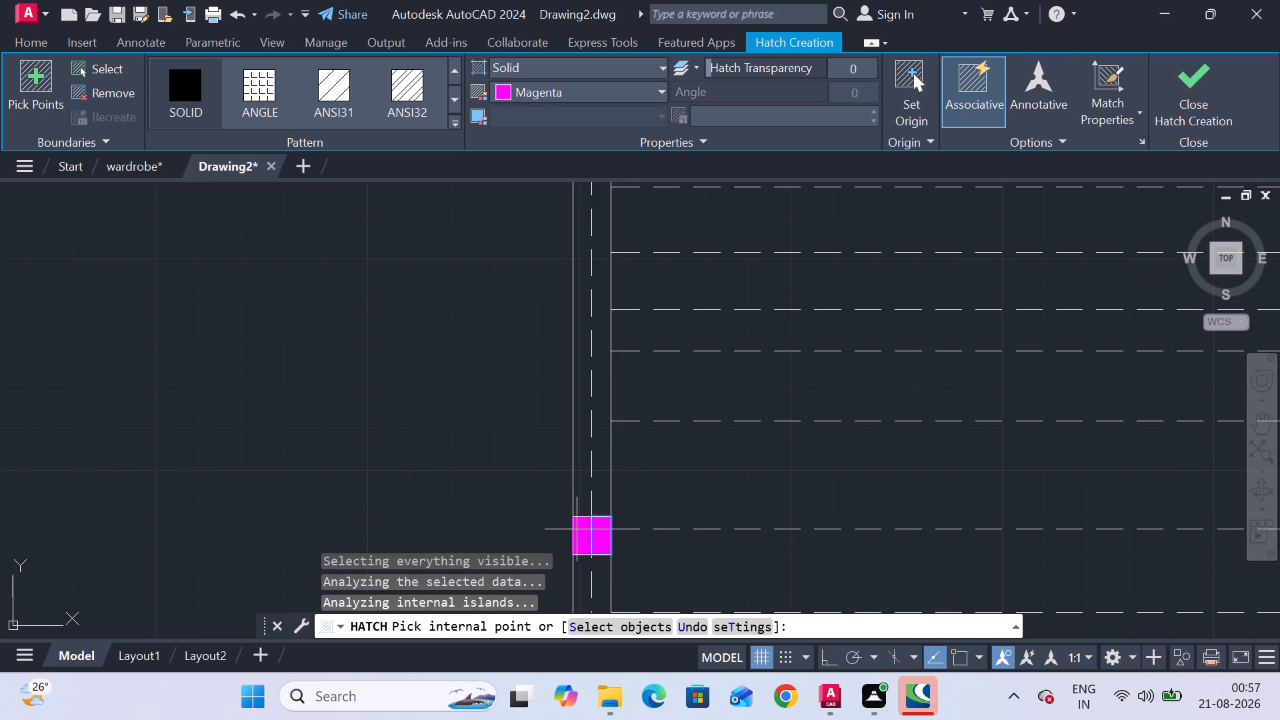
{"action": "left_click", "coordinate": [581, 529]}
Fill the two columns at the southwest and southeast corners of the 7'-0"x11'-4" Dress solid magenta.
{"action": "scroll", "coordinate": [687, 423], "scroll_direction": "down", "scroll_amount": 2}
{"action": "middle_click_drag", "start_coordinate": [687, 423], "coordinate": [519, 533]}
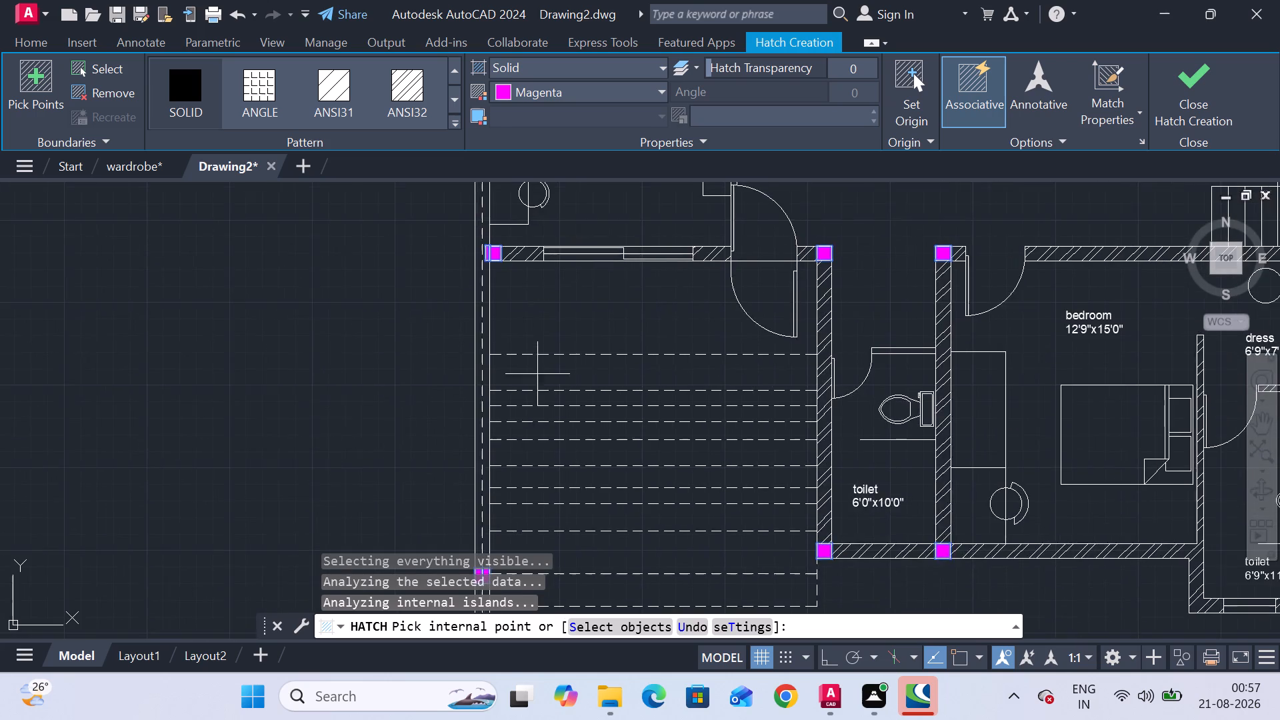
{"action": "scroll", "coordinate": [549, 295], "scroll_direction": "up", "scroll_amount": 1}
{"action": "middle_click_drag", "start_coordinate": [549, 295], "coordinate": [535, 531]}
{"action": "scroll", "coordinate": [571, 421], "scroll_direction": "down", "scroll_amount": 2}
{"action": "middle_click_drag", "start_coordinate": [555, 277], "coordinate": [555, 291]}
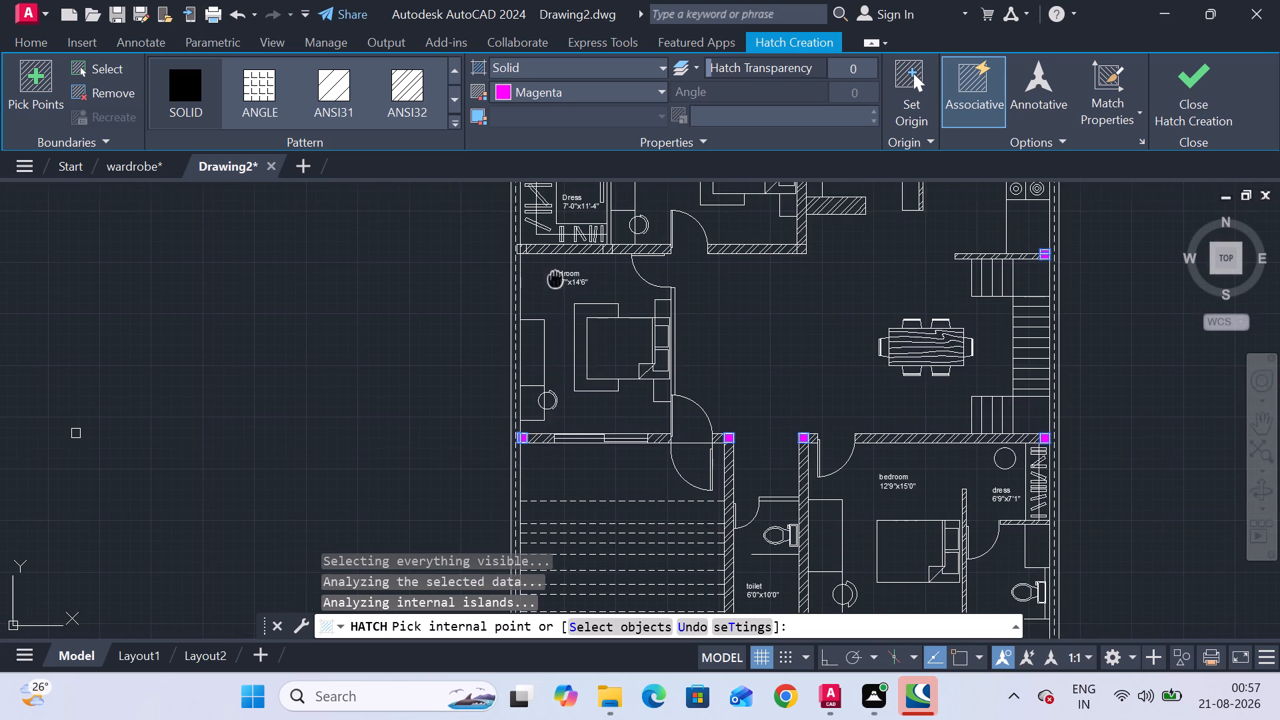
{"action": "middle_click_drag", "start_coordinate": [555, 291], "coordinate": [541, 424]}
{"action": "scroll", "coordinate": [521, 393], "scroll_direction": "up", "scroll_amount": 4}
{"action": "left_click", "coordinate": [438, 413]}
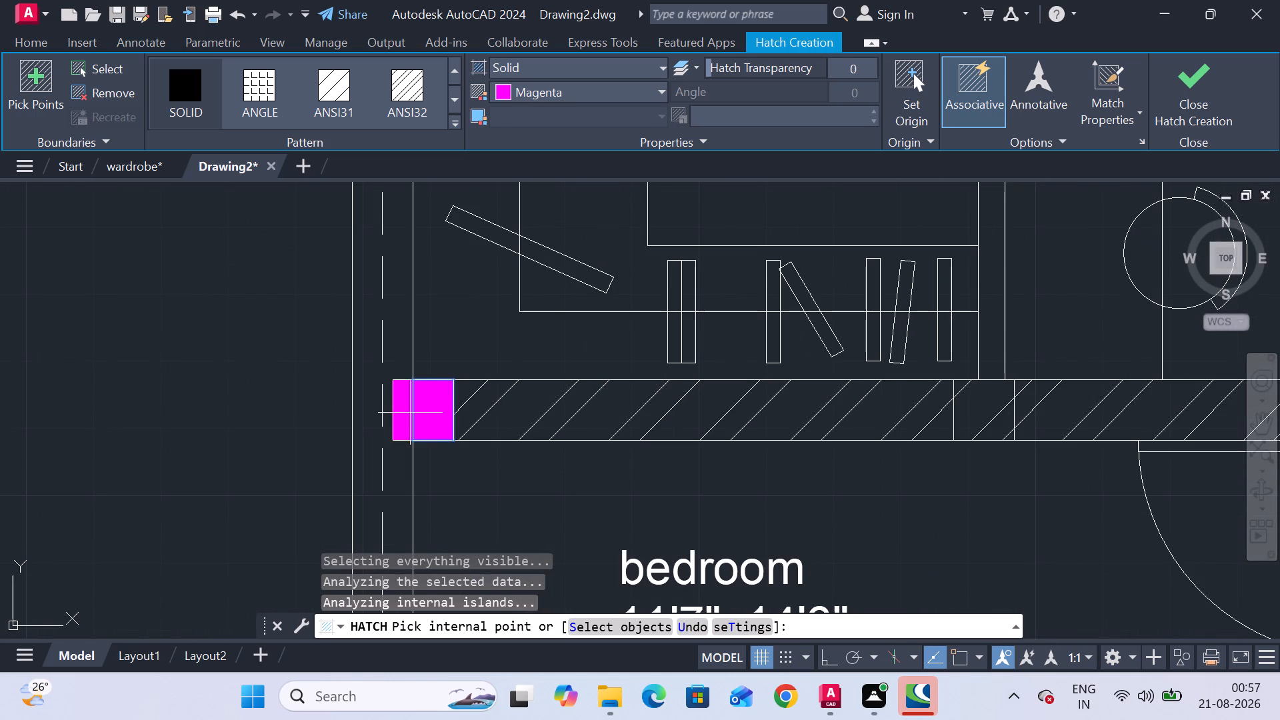
{"action": "left_click", "coordinate": [401, 414]}
{"action": "scroll", "coordinate": [629, 487], "scroll_direction": "down", "scroll_amount": 1}
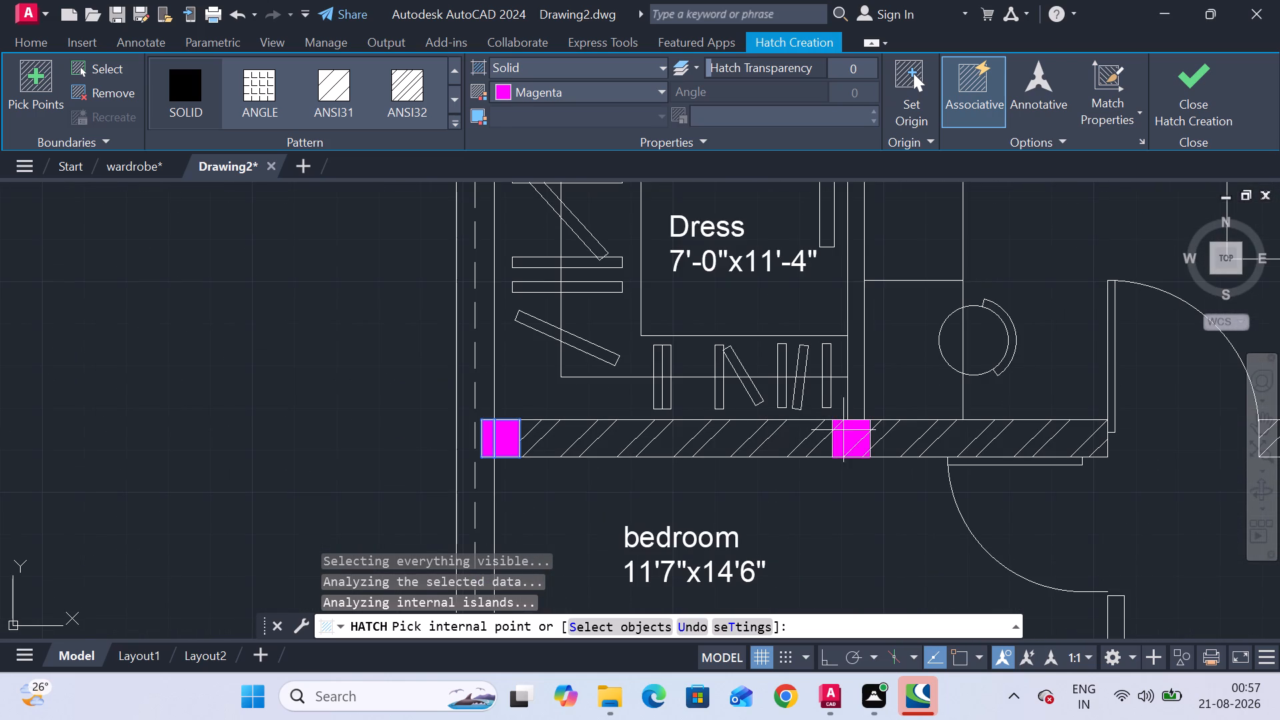
{"action": "left_click", "coordinate": [849, 430]}
Fill the column at the southeast corner of the 15'4"x13'0" bedroom solid magenta.
{"action": "scroll", "coordinate": [833, 467], "scroll_direction": "down", "scroll_amount": 2}
{"action": "middle_click_drag", "start_coordinate": [833, 467], "coordinate": [611, 488]}
{"action": "scroll", "coordinate": [929, 473], "scroll_direction": "up", "scroll_amount": 3}
{"action": "left_click", "coordinate": [927, 479]}
{"action": "scroll", "coordinate": [1045, 477], "scroll_direction": "down", "scroll_amount": 4}
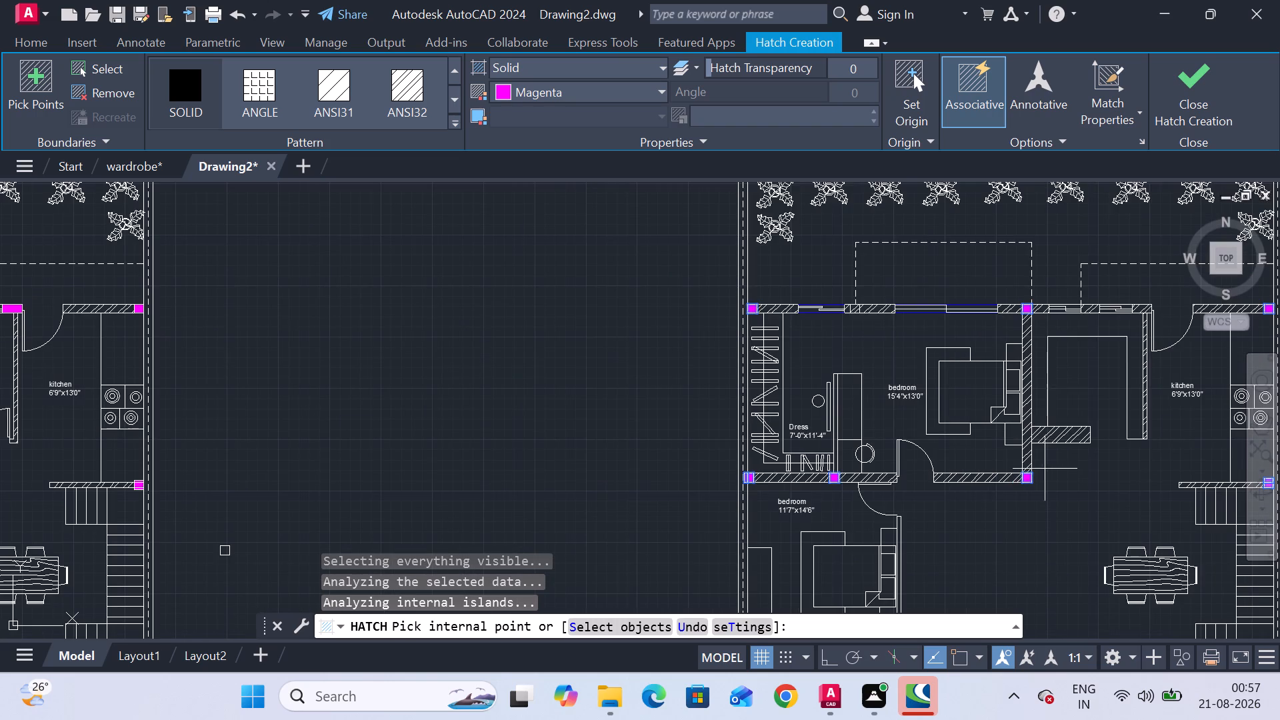
{"action": "scroll", "coordinate": [786, 396], "scroll_direction": "up", "scroll_amount": 2}
{"action": "scroll", "coordinate": [786, 396], "scroll_direction": "down", "scroll_amount": 2}
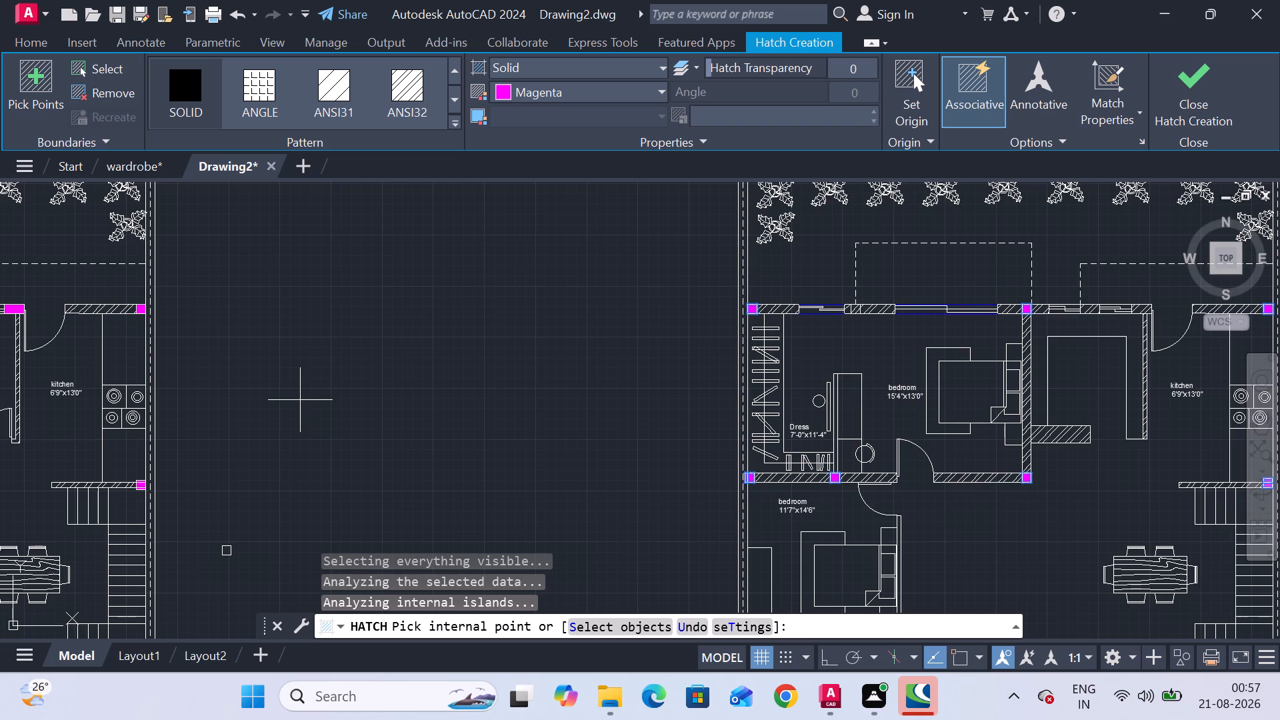
Examine the walls of the east floor plan, from the bedrooms and toilets up to the kitchen, for unfilled columns.
{"action": "middle_click_drag", "start_coordinate": [476, 359], "coordinate": [293, 301]}
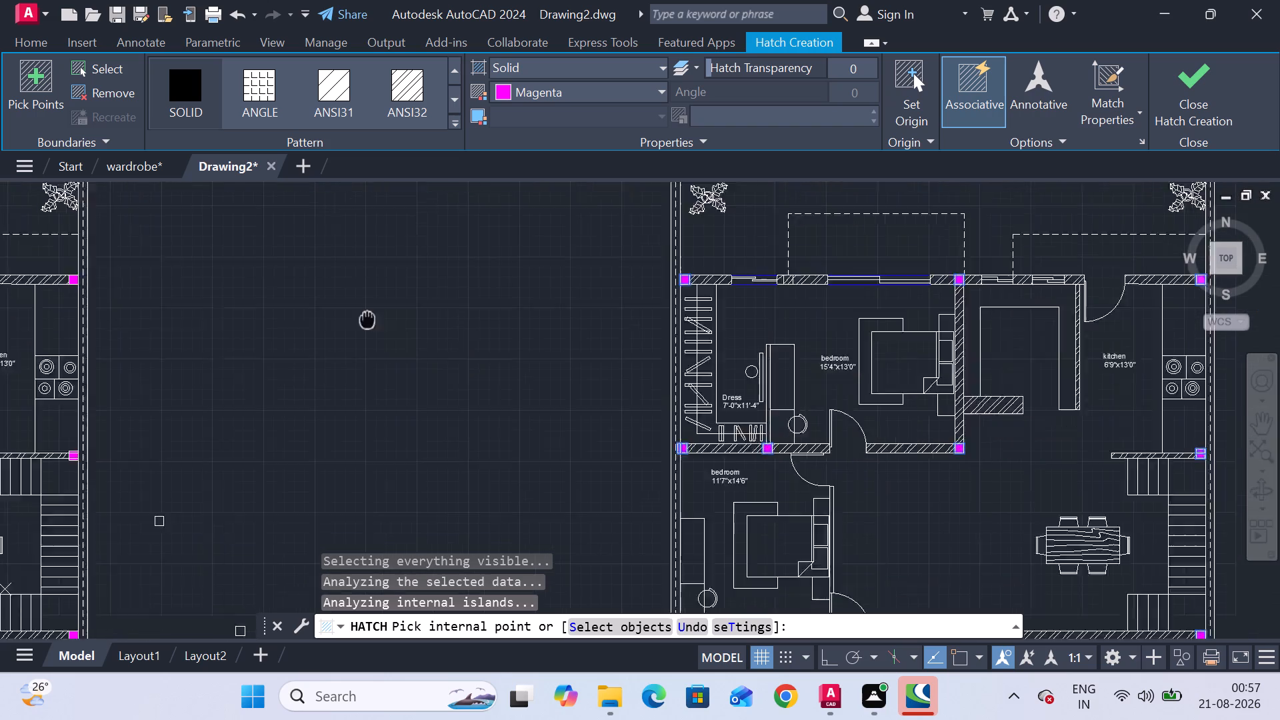
{"action": "middle_click_drag", "start_coordinate": [293, 301], "coordinate": [136, 205]}
{"action": "middle_click_drag", "start_coordinate": [197, 352], "coordinate": [137, 196]}
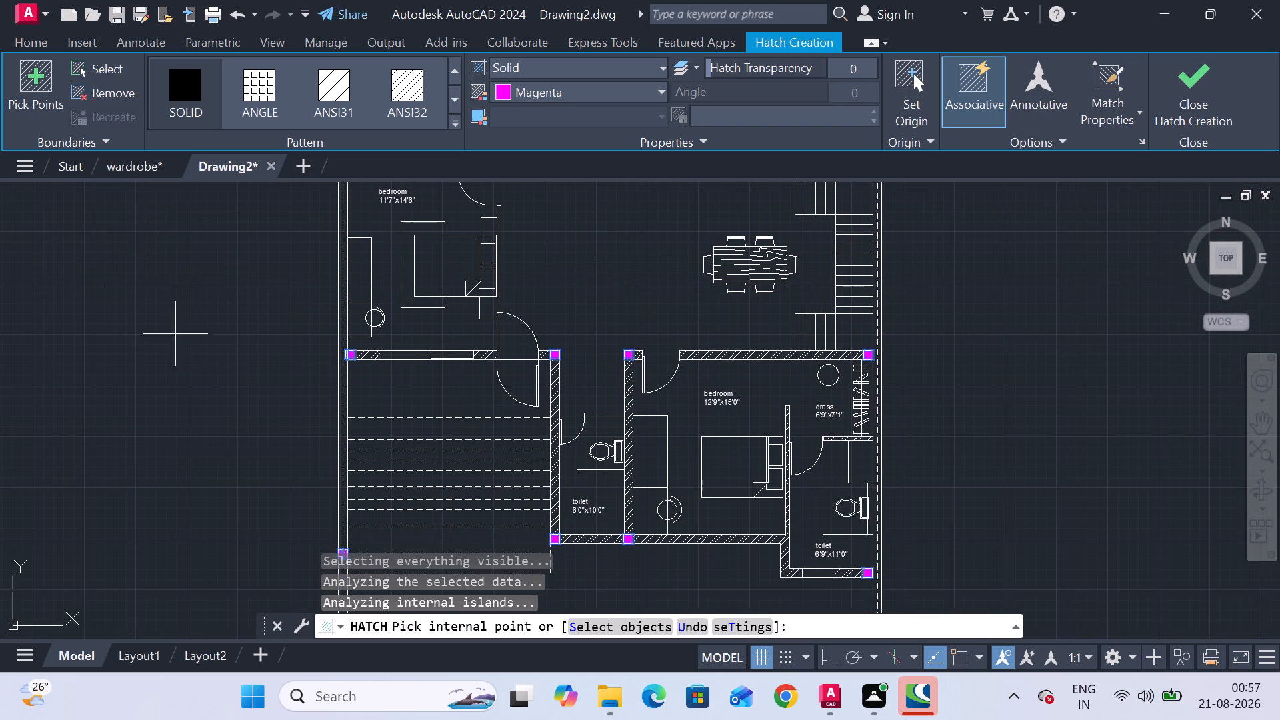
{"action": "middle_click_drag", "start_coordinate": [183, 363], "coordinate": [215, 178]}
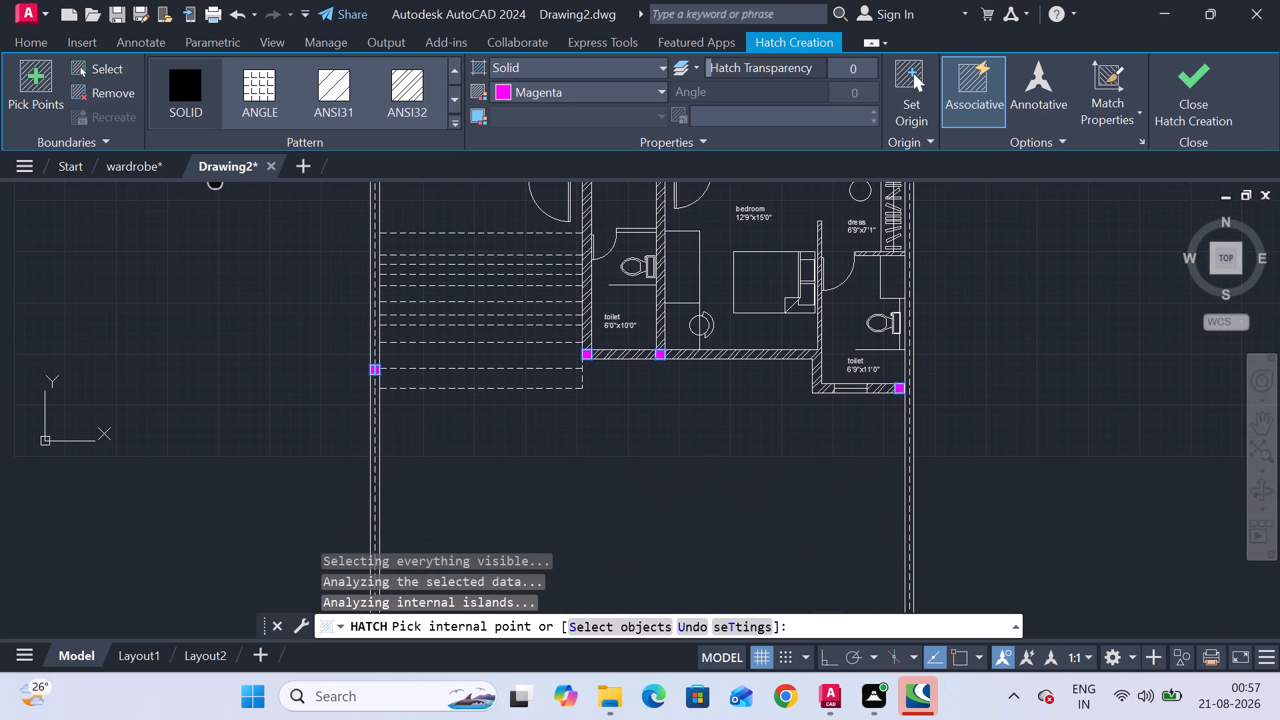
{"action": "middle_click_drag", "start_coordinate": [215, 178], "coordinate": [199, 201]}
{"action": "middle_click_drag", "start_coordinate": [193, 206], "coordinate": [131, 301]}
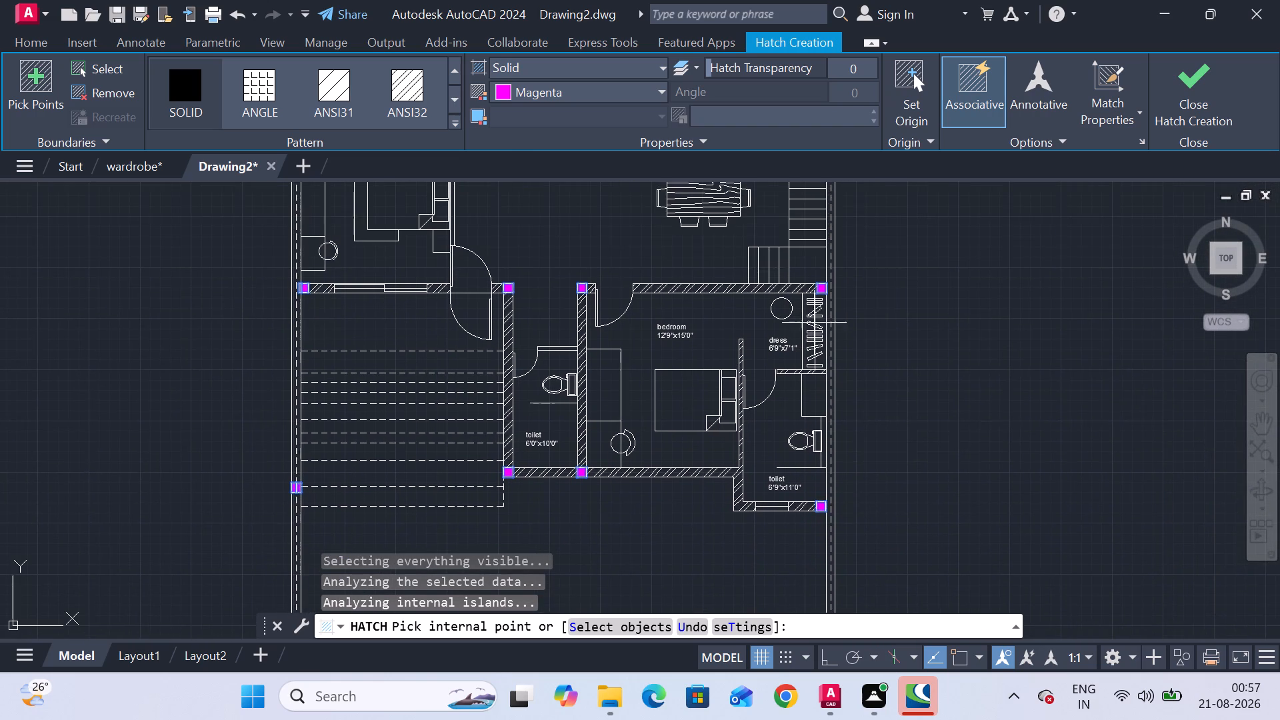
{"action": "scroll", "coordinate": [849, 352], "scroll_direction": "up", "scroll_amount": 3}
{"action": "scroll", "coordinate": [849, 352], "scroll_direction": "down", "scroll_amount": 2}
{"action": "middle_click_drag", "start_coordinate": [849, 352], "coordinate": [819, 608]}
{"action": "middle_click_drag", "start_coordinate": [868, 343], "coordinate": [892, 600]}
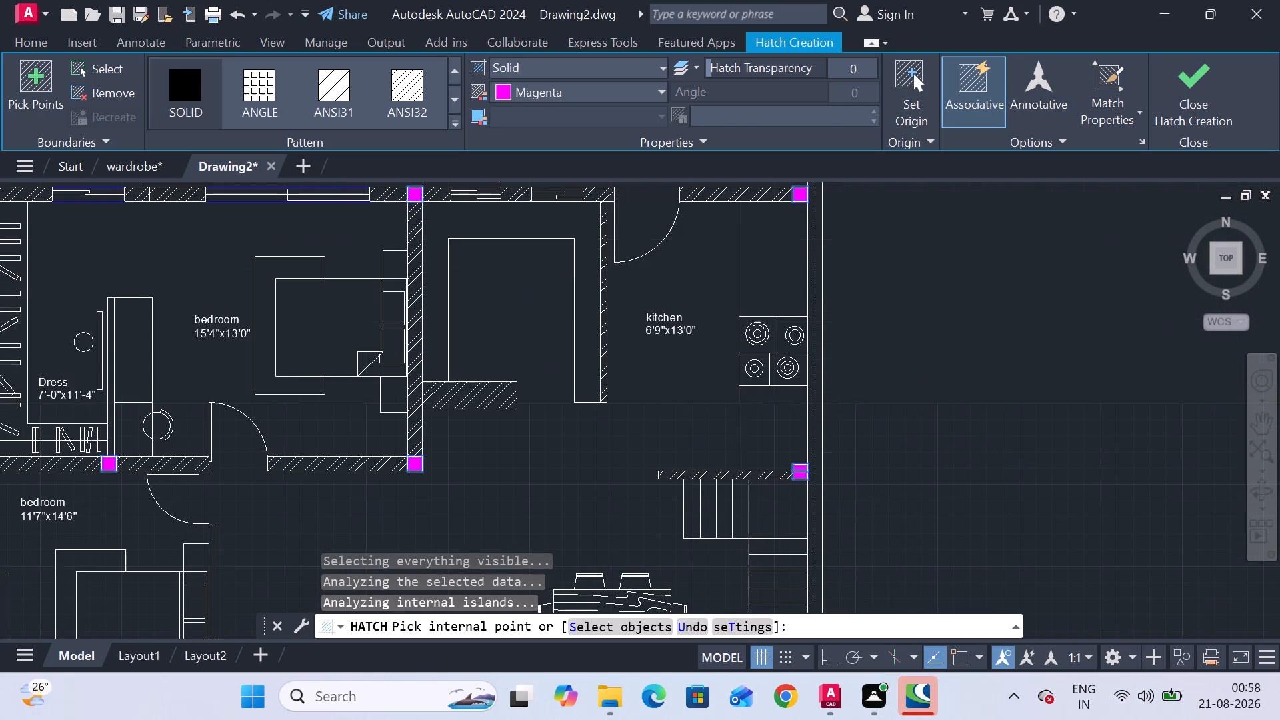
{"action": "middle_click_drag", "start_coordinate": [918, 427], "coordinate": [940, 500]}
{"action": "middle_click_drag", "start_coordinate": [946, 532], "coordinate": [947, 533]}
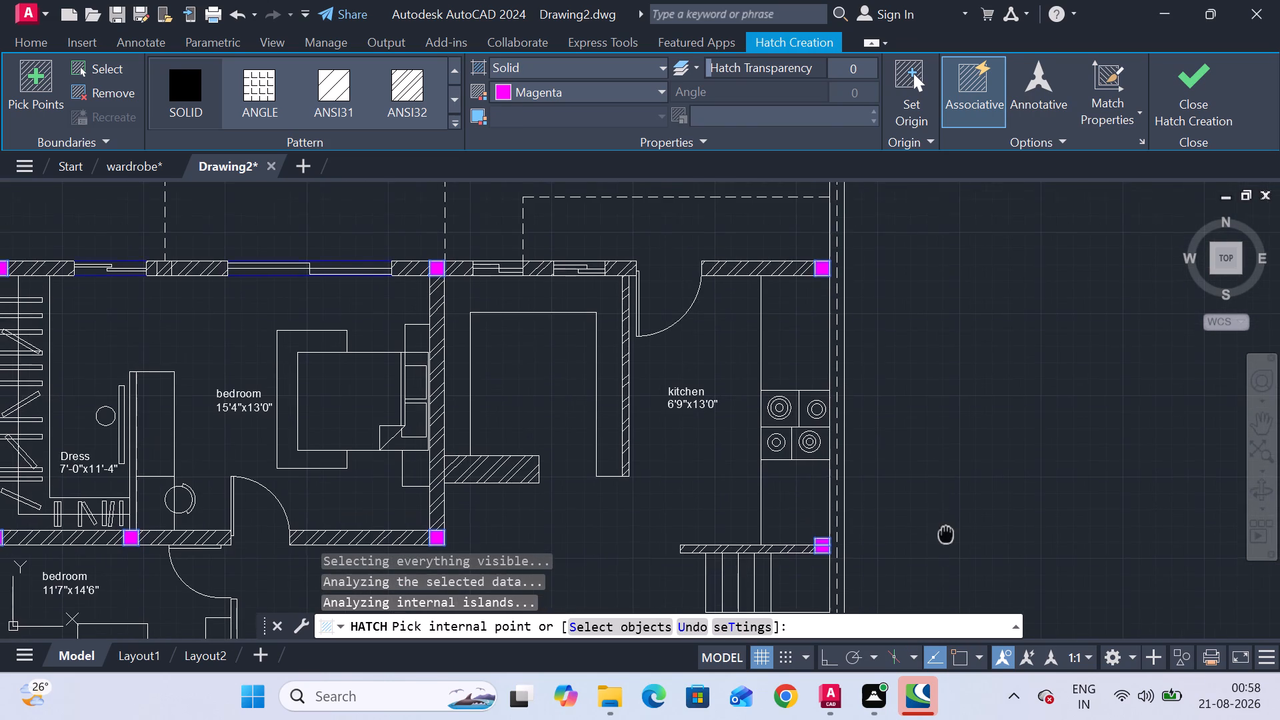
{"action": "middle_click_drag", "start_coordinate": [947, 533], "coordinate": [1119, 507]}
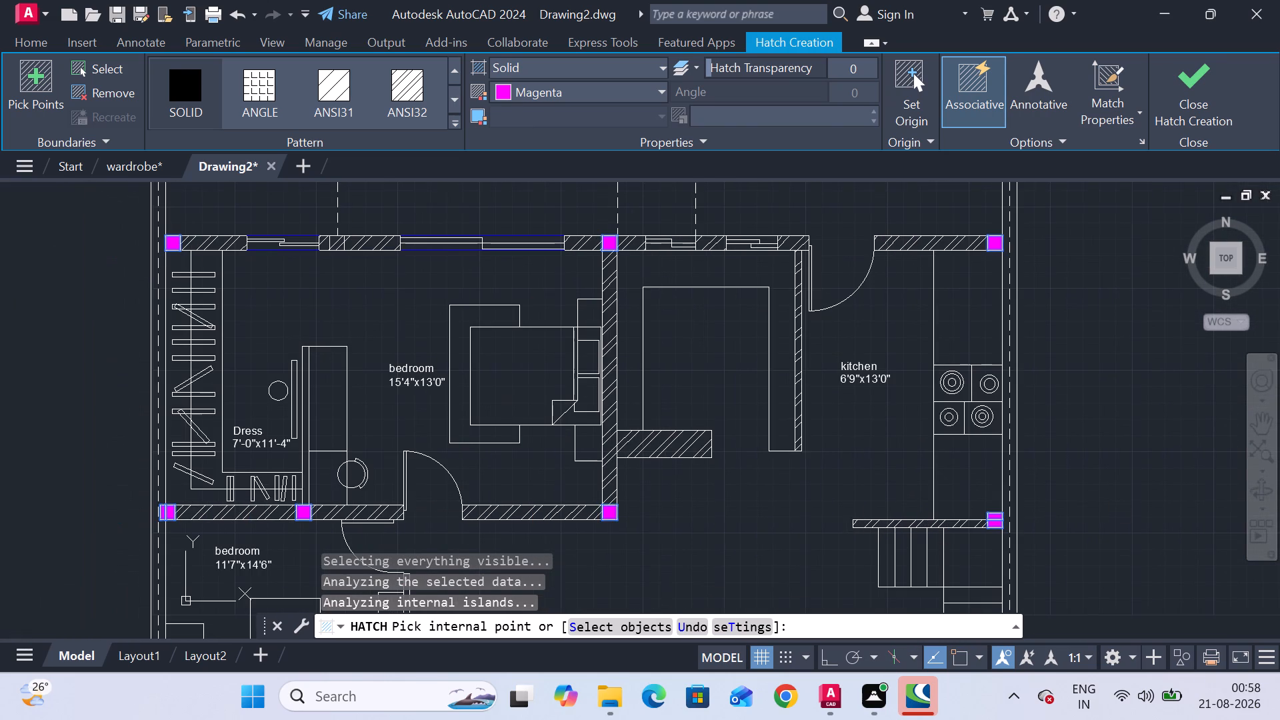
Fill the north wall piece between the window and the kitchen door in the east plan solid magenta and finish the hatch.
{"action": "scroll", "coordinate": [781, 222], "scroll_direction": "up", "scroll_amount": 2}
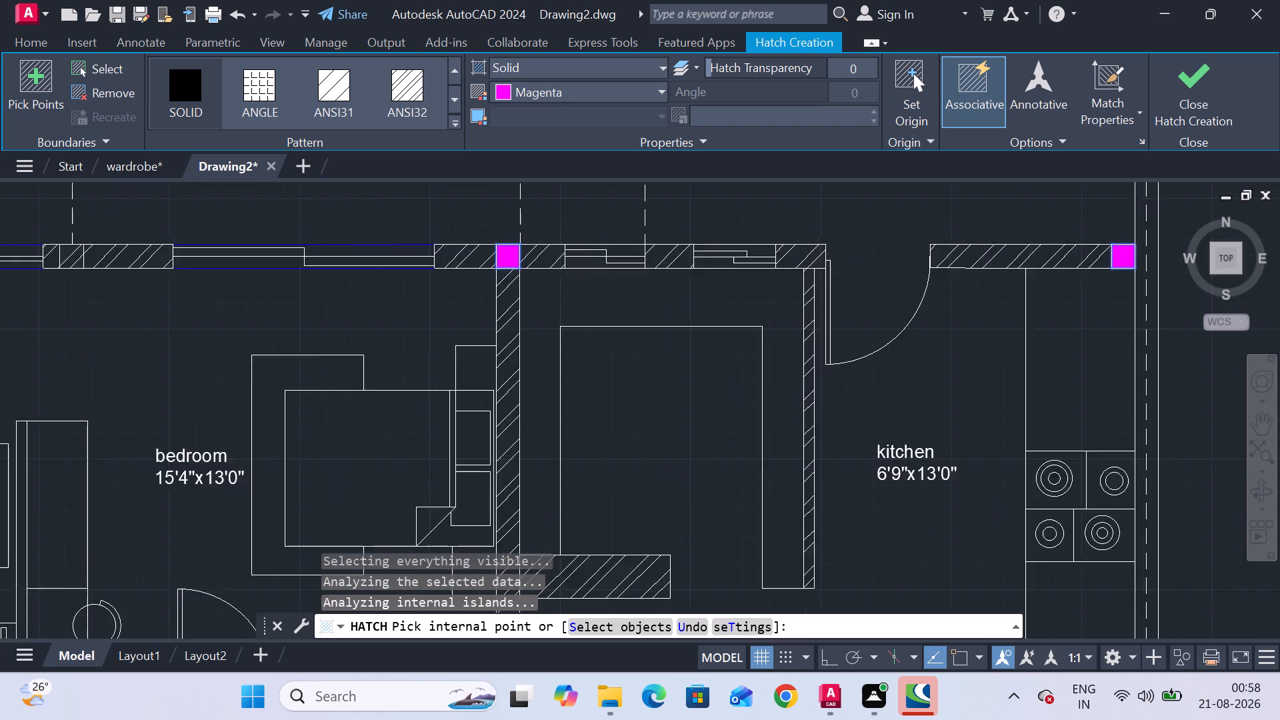
{"action": "scroll", "coordinate": [781, 222], "scroll_direction": "up", "scroll_amount": 1}
{"action": "left_click", "coordinate": [816, 306]}
{"action": "scroll", "coordinate": [770, 429], "scroll_direction": "down", "scroll_amount": 3}
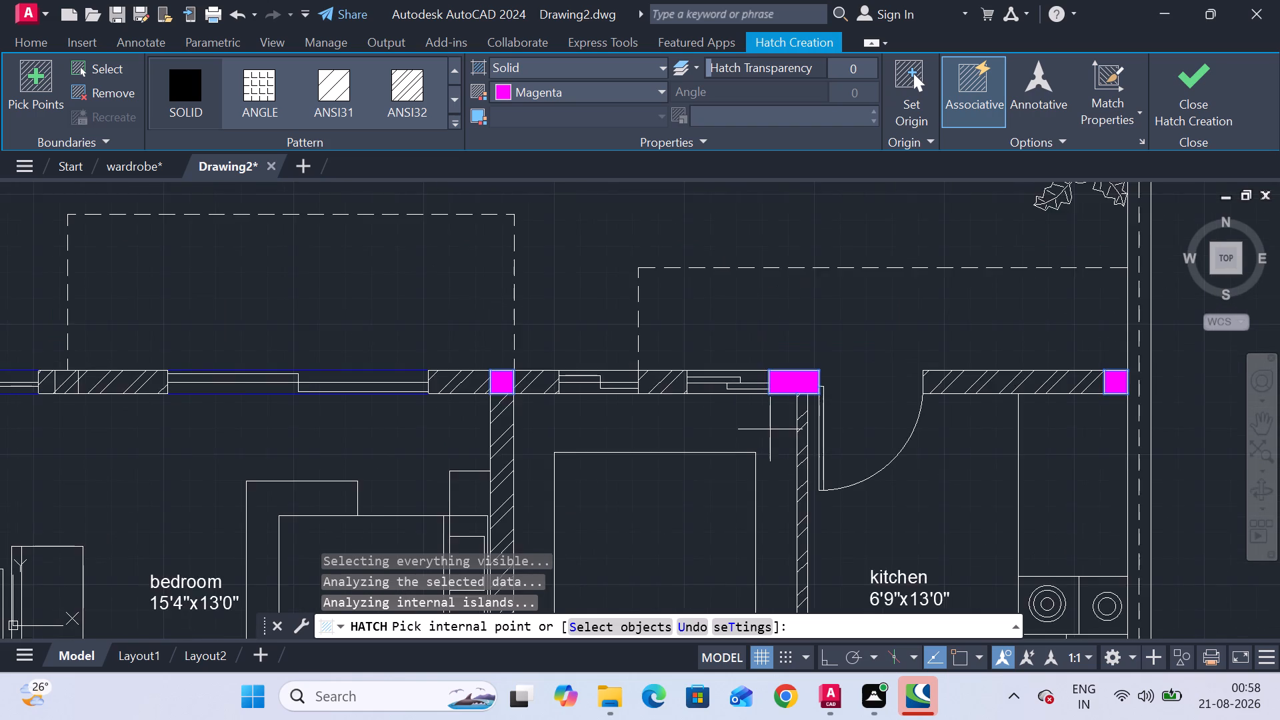
{"action": "scroll", "coordinate": [770, 429], "scroll_direction": "down", "scroll_amount": 1}
{"action": "middle_click_drag", "start_coordinate": [715, 431], "coordinate": [749, 251]}
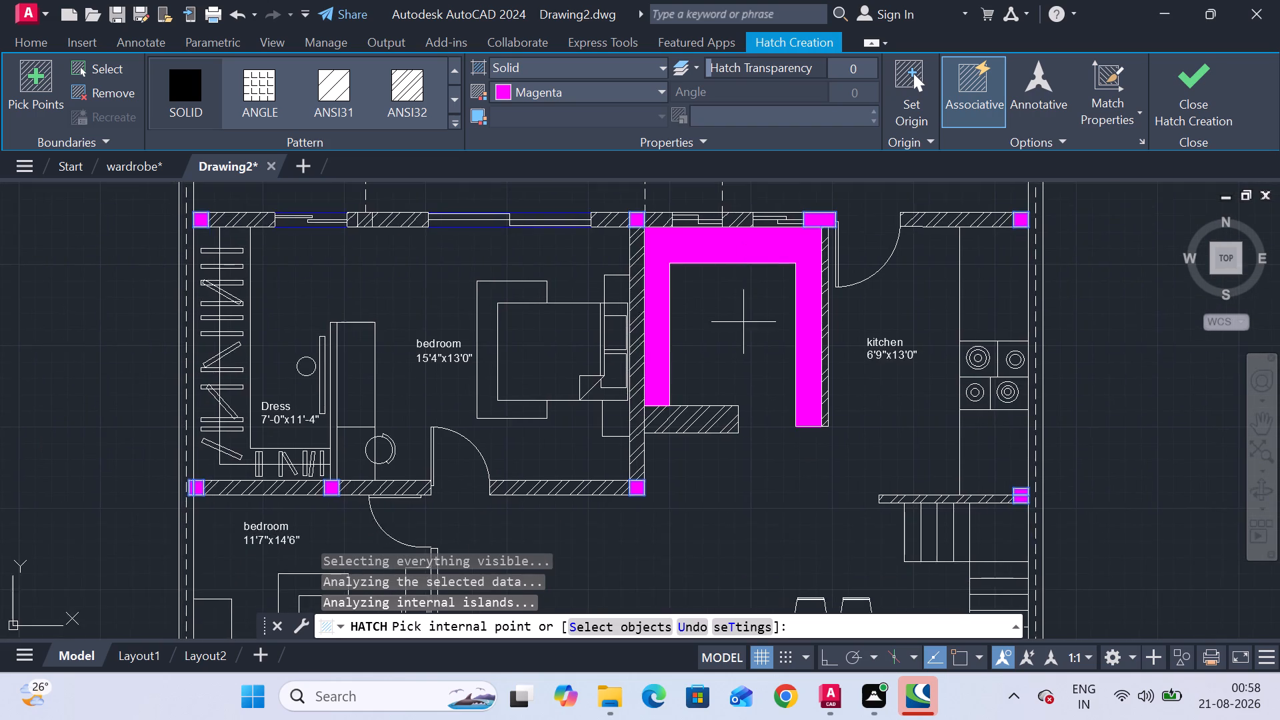
{"action": "scroll", "coordinate": [743, 371], "scroll_direction": "down", "scroll_amount": 2}
{"action": "scroll", "coordinate": [953, 408], "scroll_direction": "down", "scroll_amount": 1}
{"action": "middle_click_drag", "start_coordinate": [953, 407], "coordinate": [941, 366]}
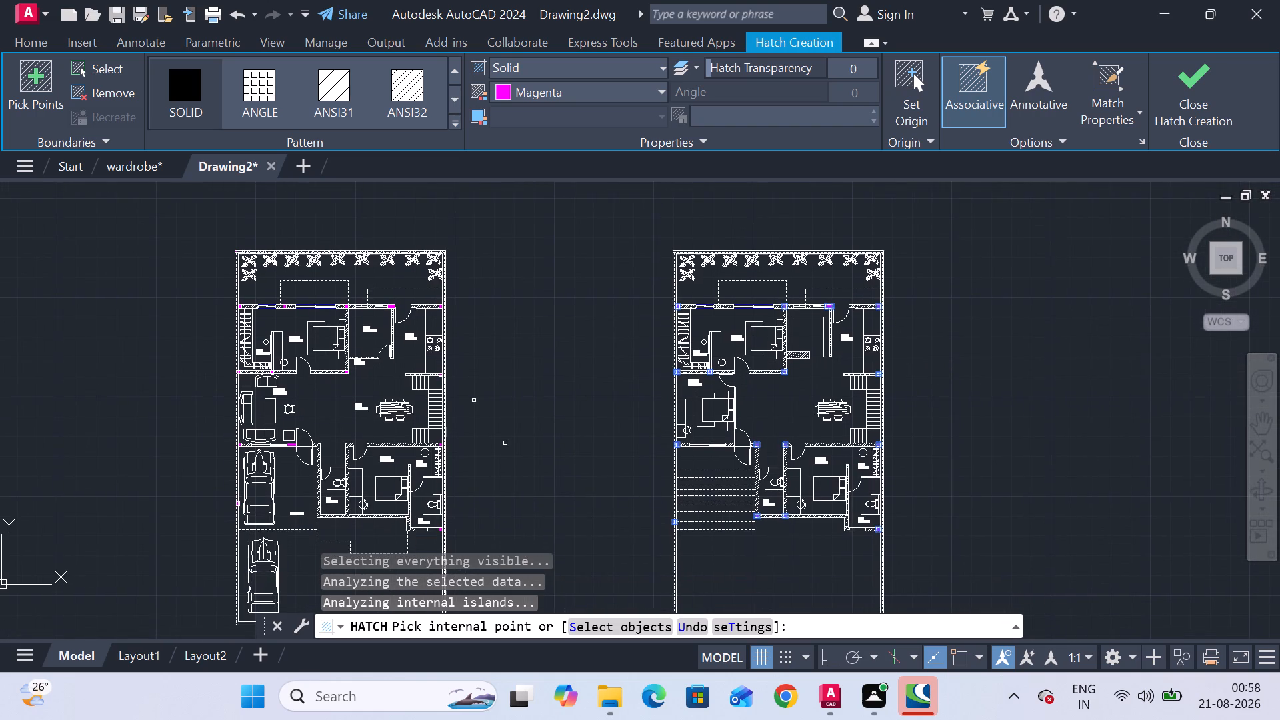
{"action": "middle_click_drag", "start_coordinate": [939, 363], "coordinate": [871, 258]}
{"action": "key", "text": "Escape"}
{"action": "key", "text": "Escape"}
{"action": "key", "text": "Escape"}
{"action": "key", "text": "Escape"}
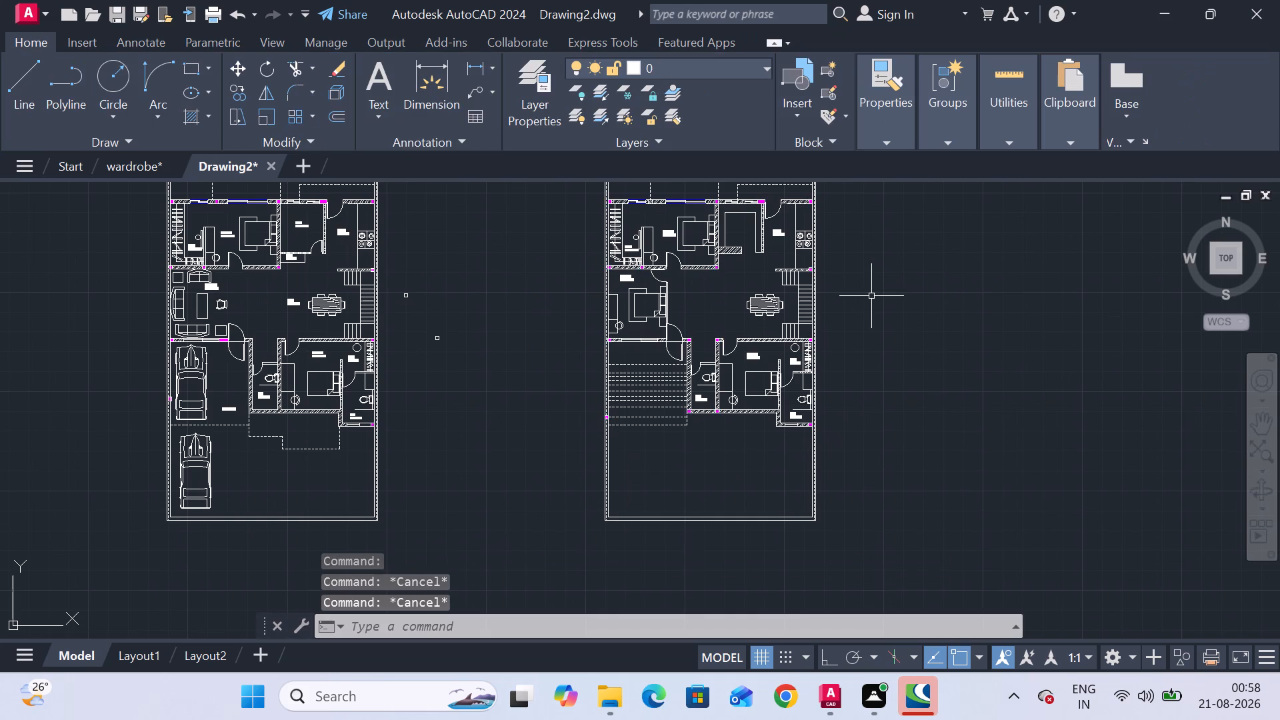
{"action": "key", "text": "Escape"}
{"action": "key", "text": "Escape"}
Erase the leftover small column squares lying in the empty space between the two floor plans.
{"action": "left_click_drag", "start_coordinate": [467, 384], "coordinate": [467, 373]}
{"action": "left_click", "coordinate": [397, 274]}
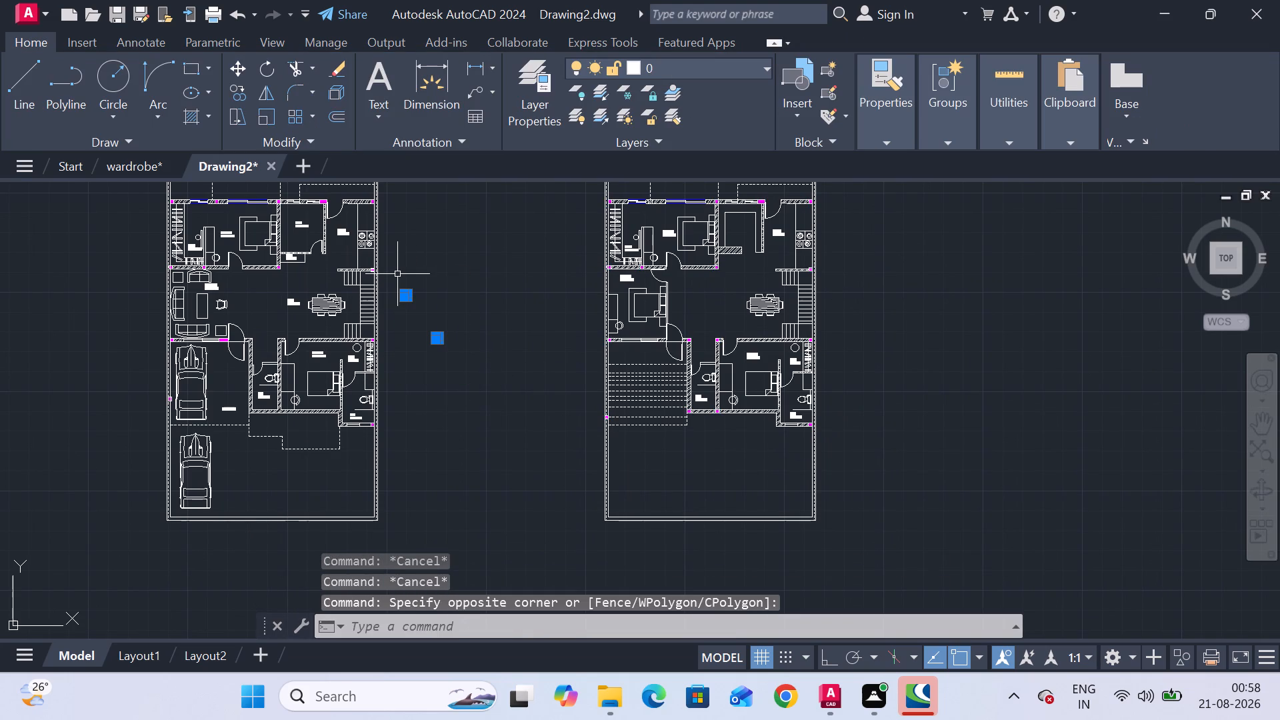
{"action": "key", "text": "Delete"}
{"action": "key", "text": "Delete"}
{"action": "key", "text": "Delete"}
{"action": "key", "text": "Delete"}
{"action": "key", "text": "Delete"}
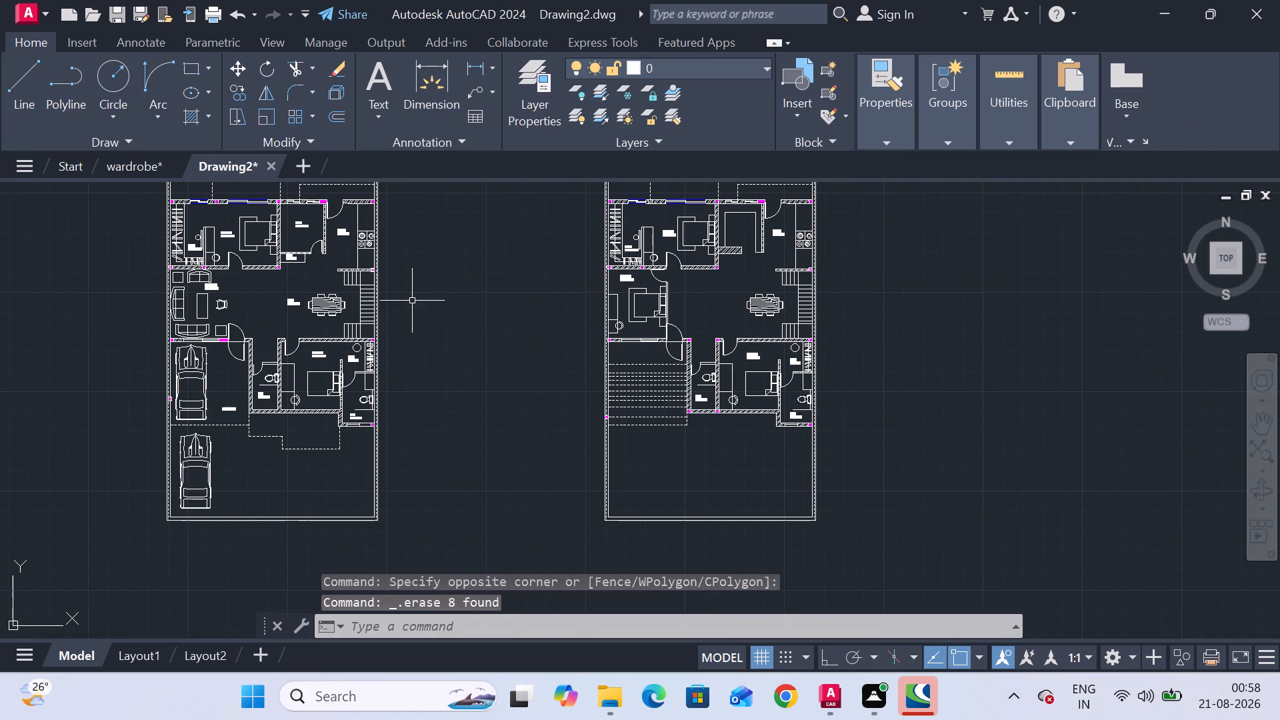
{"action": "key", "text": "Escape"}
{"action": "key", "text": "Escape"}
{"action": "key", "text": "Escape"}
{"action": "key", "text": "Escape"}
{"action": "key", "text": "Escape"}
{"action": "key", "text": "Escape"}
{"action": "key", "text": "Escape"}
{"action": "key", "text": "Escape"}
{"action": "key", "text": "Escape"}
{"action": "key", "text": "Escape"}
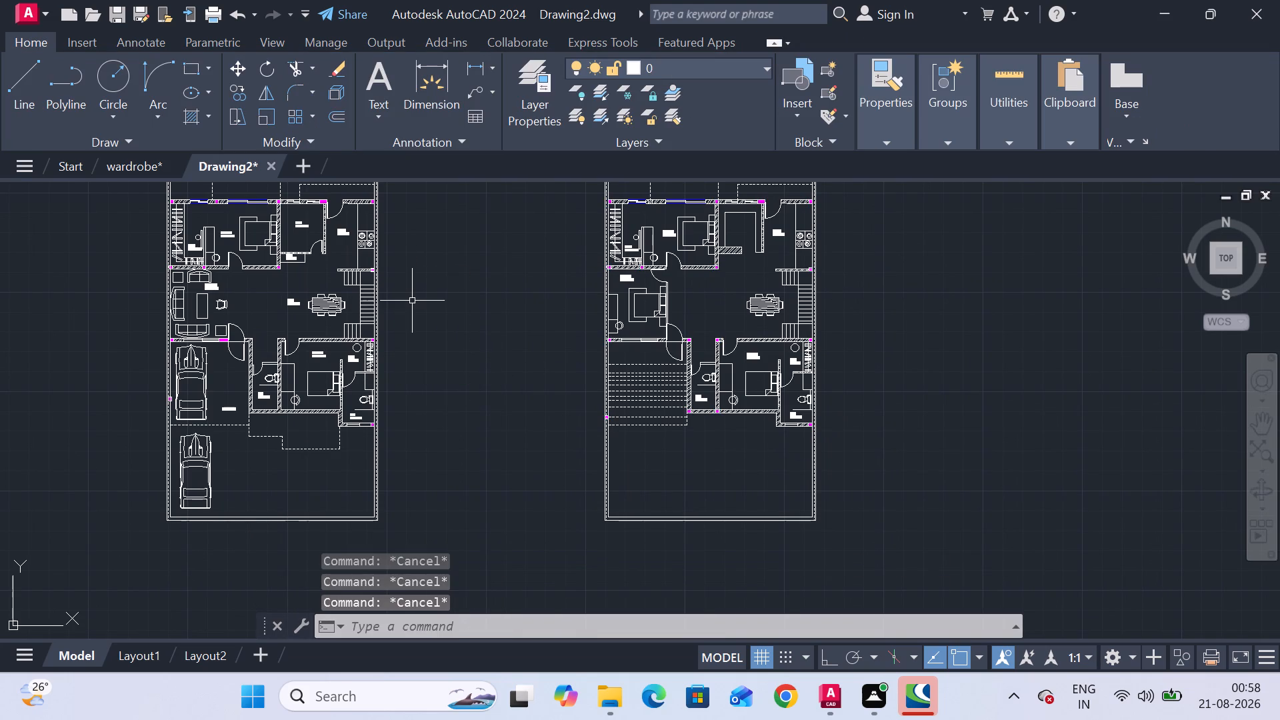
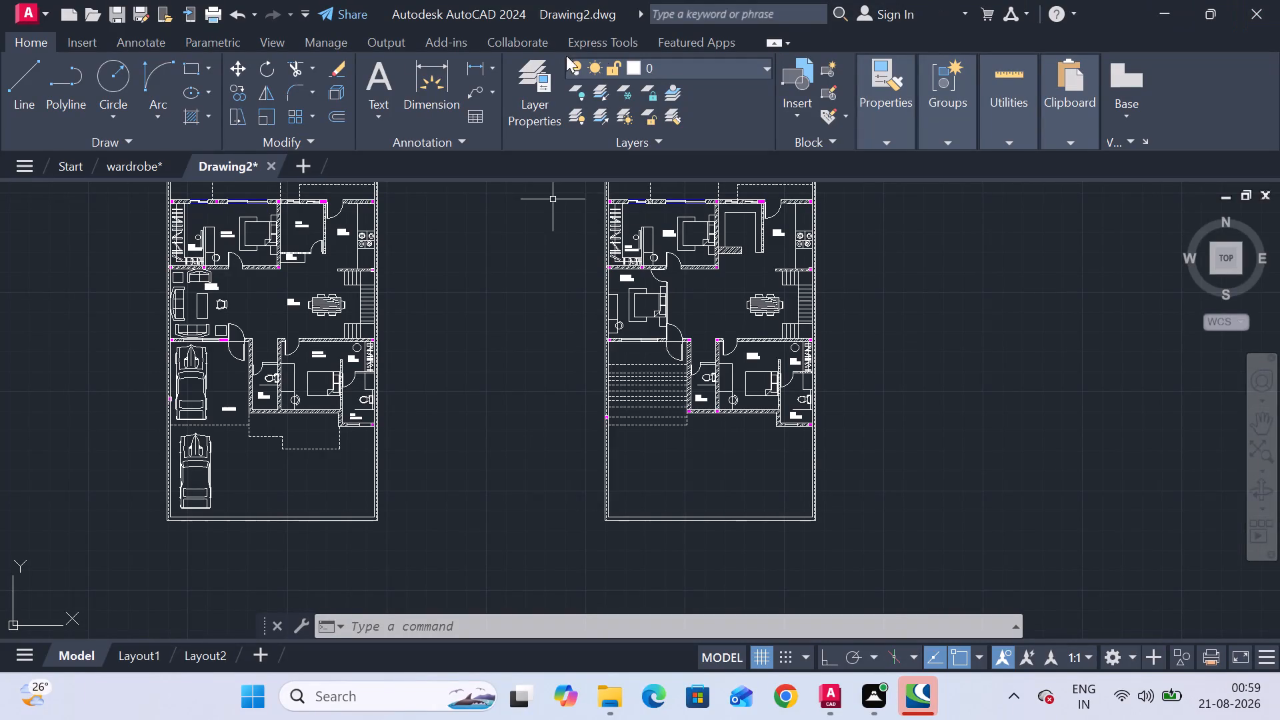
Add the multiline text title GROUND FLOOR PLAN in the empty space just below the west floor plan.
{"action": "left_click", "coordinate": [365, 85]}
{"action": "middle_click_drag", "start_coordinate": [405, 274], "coordinate": [936, 0]}
{"action": "middle_click_drag", "start_coordinate": [873, 231], "coordinate": [777, 309]}
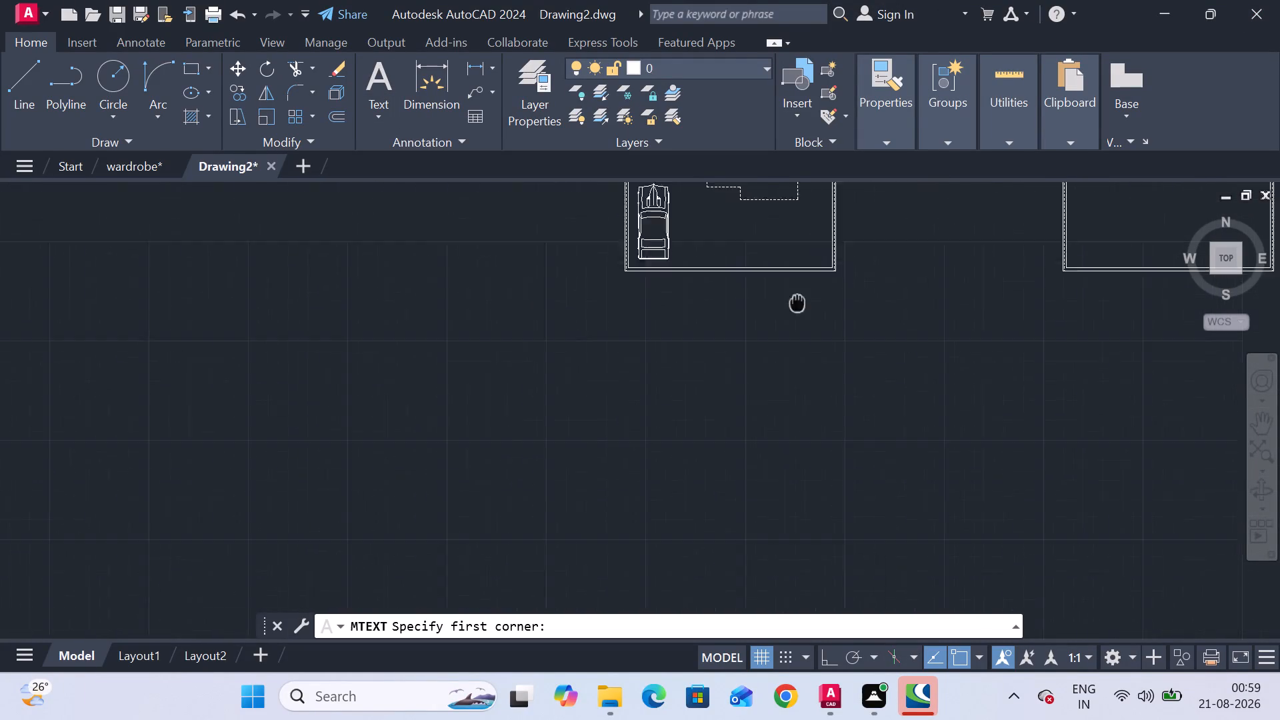
{"action": "middle_click_drag", "start_coordinate": [777, 309], "coordinate": [750, 319]}
{"action": "scroll", "coordinate": [629, 327], "scroll_direction": "up", "scroll_amount": 2}
{"action": "left_click", "coordinate": [599, 297]}
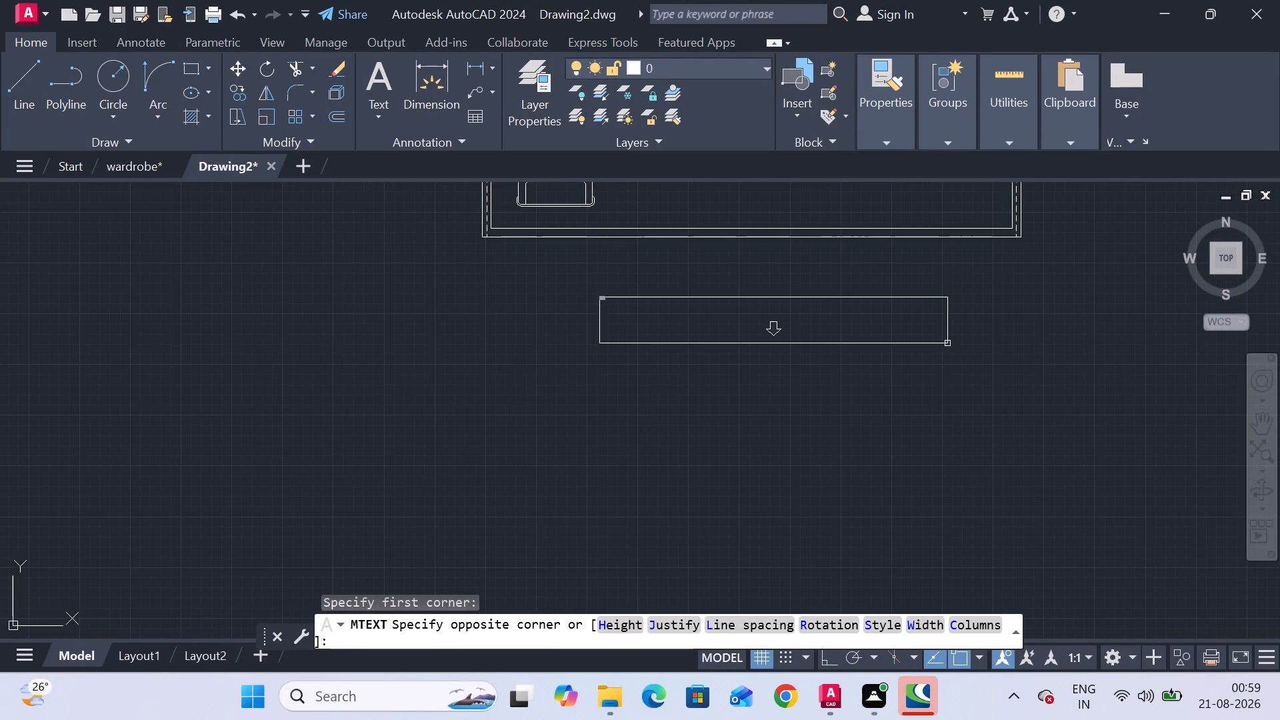
{"action": "left_click", "coordinate": [996, 343]}
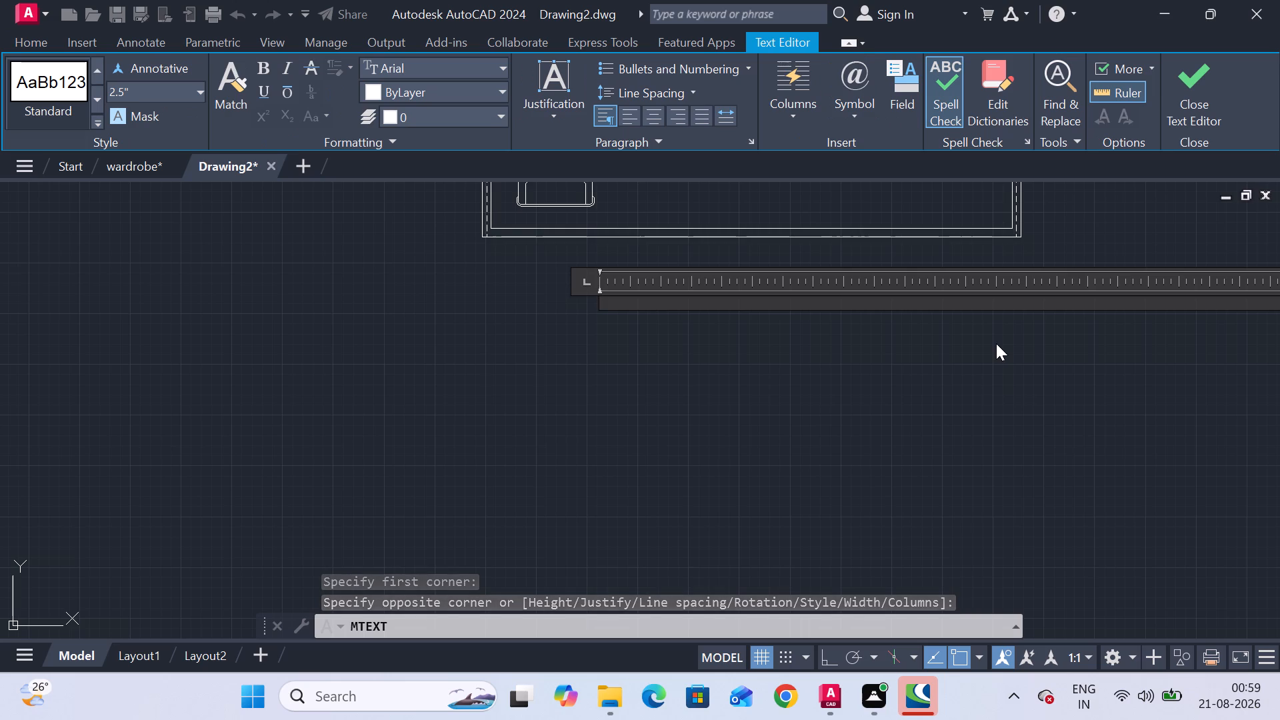
{"action": "type", "text": "GROUND"}
{"action": "key", "text": "space"}
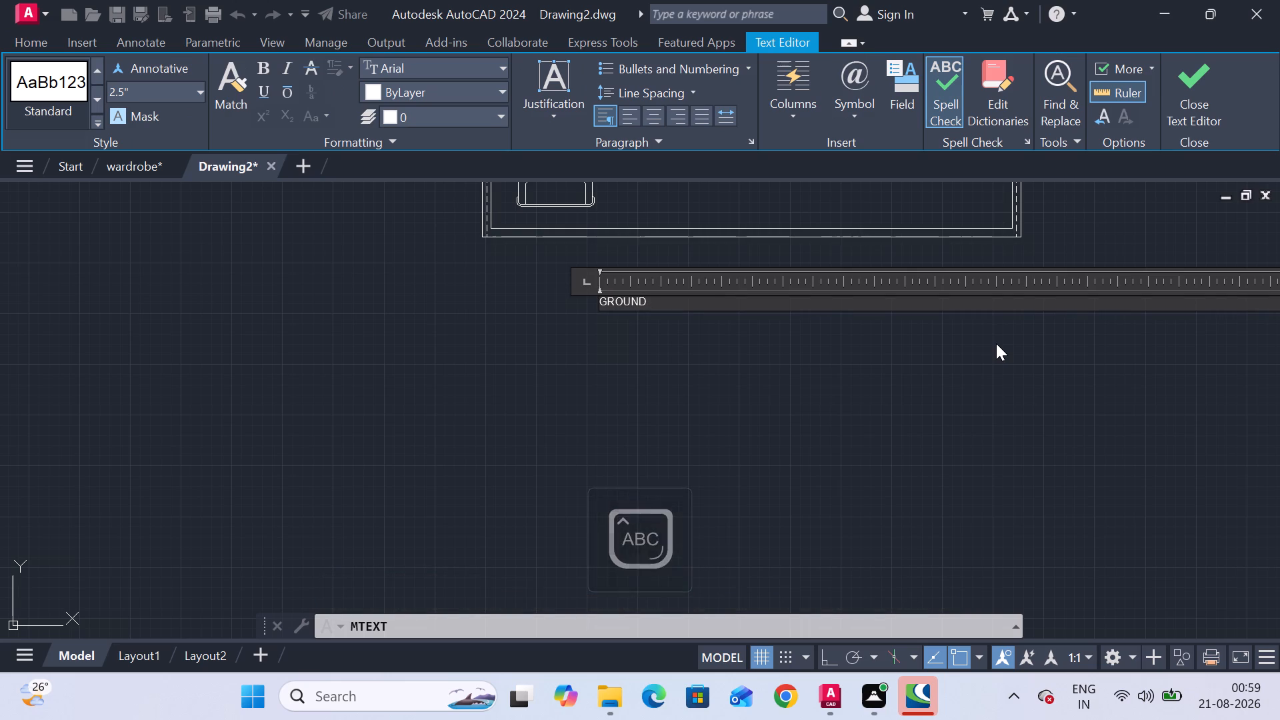
{"action": "type", "text": "FLOO"}
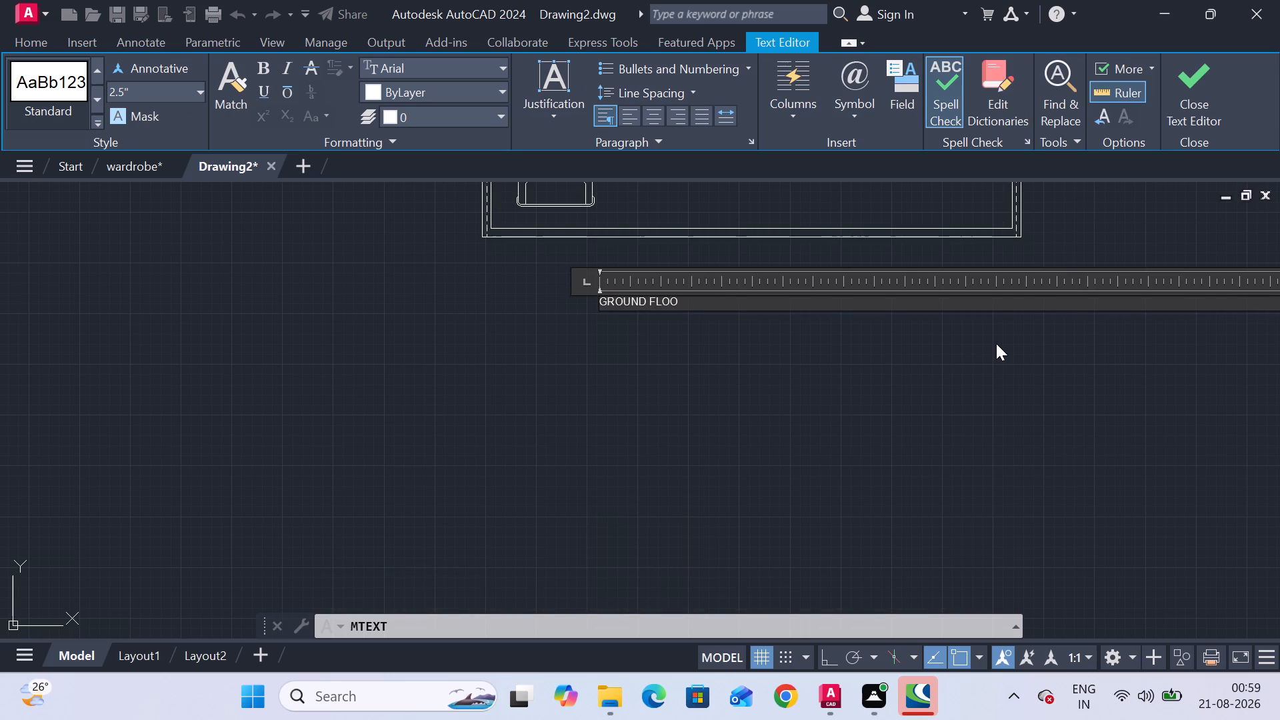
{"action": "type", "text": "R PLAN"}
{"action": "key", "text": "Escape"}
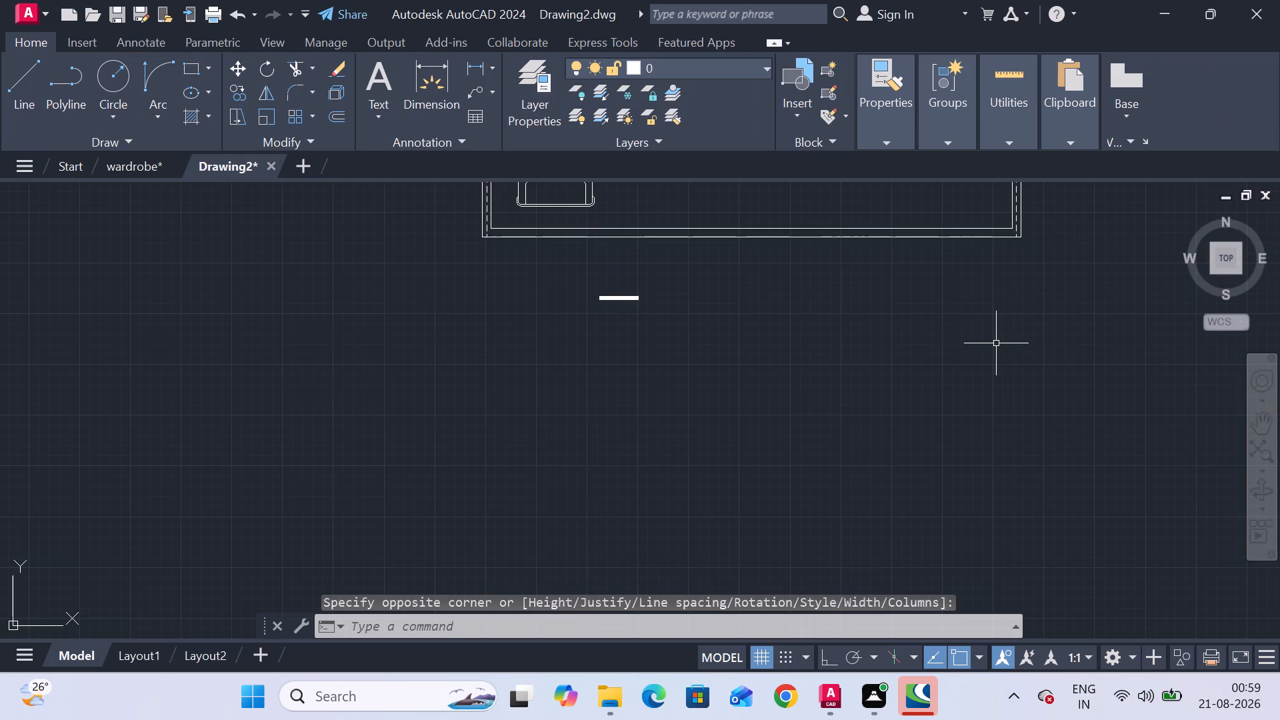
Set the text height of the GROUND FLOOR PLAN title to 30 inches (2'-6").
{"action": "left_click", "coordinate": [621, 301]}
{"action": "right_click", "coordinate": [621, 301]}
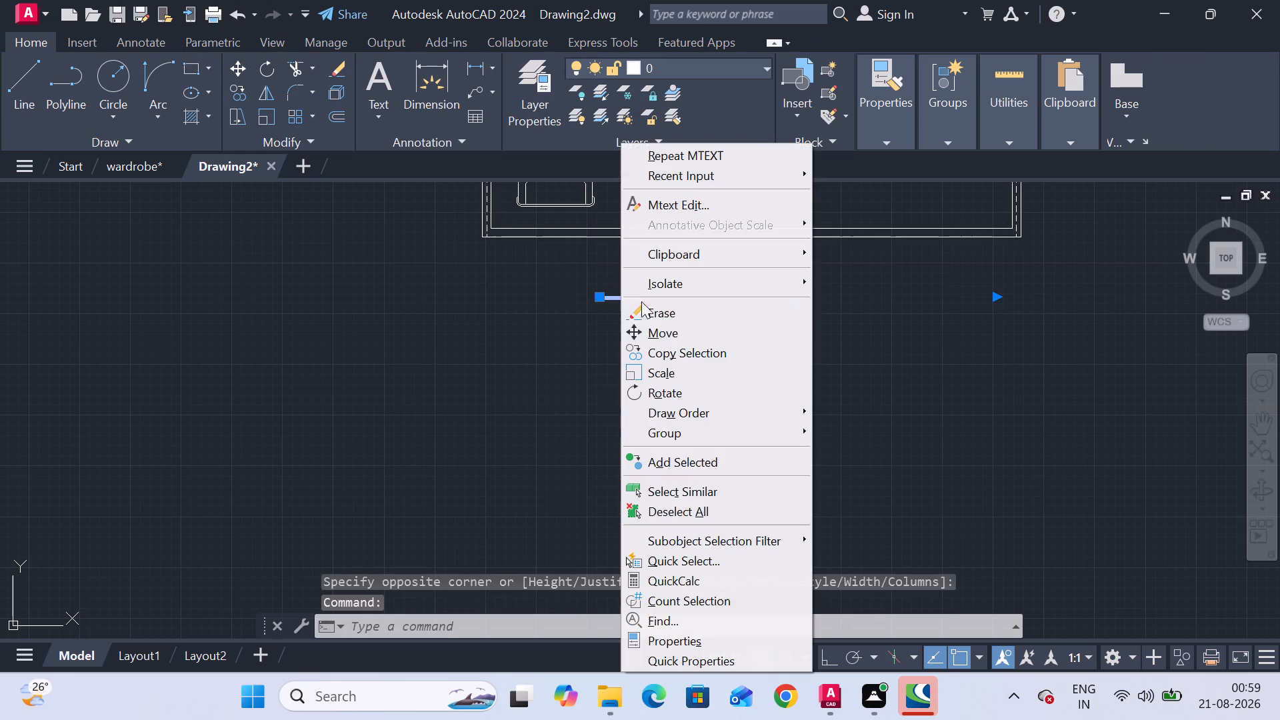
{"action": "left_click", "coordinate": [681, 637]}
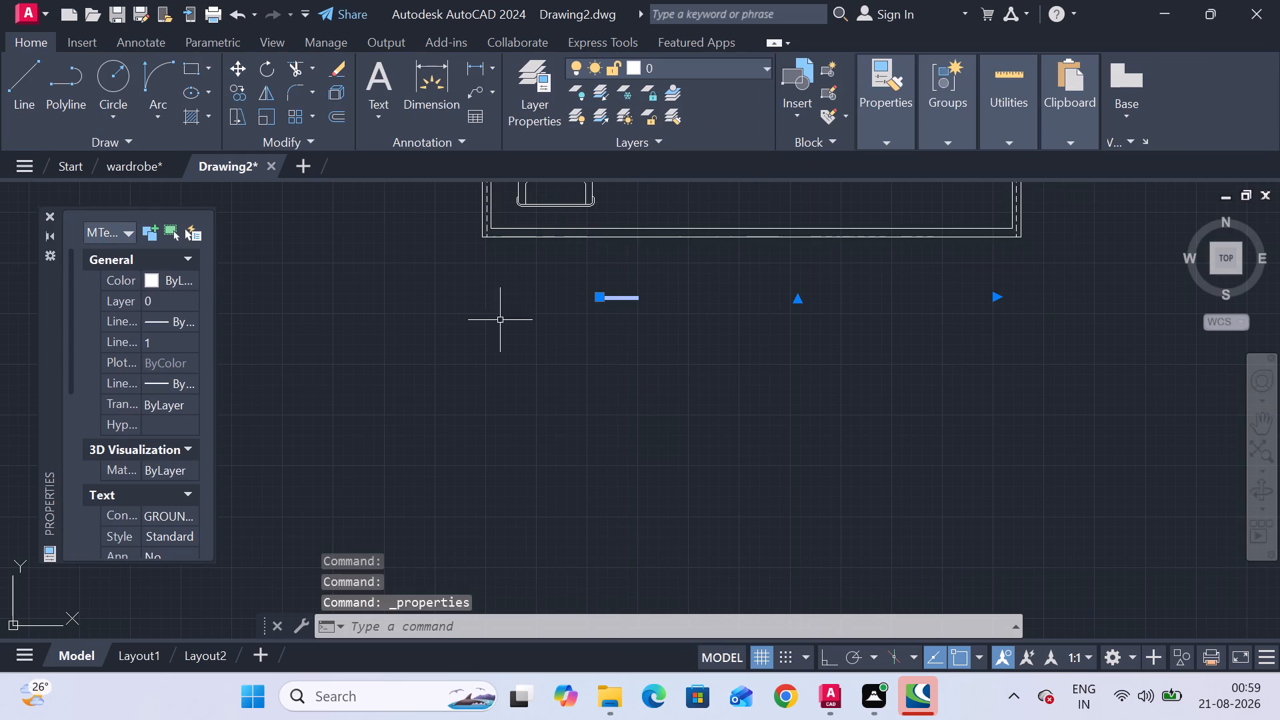
{"action": "scroll", "coordinate": [77, 433], "scroll_direction": "down", "scroll_amount": 1}
{"action": "scroll", "coordinate": [159, 423], "scroll_direction": "down", "scroll_amount": 2}
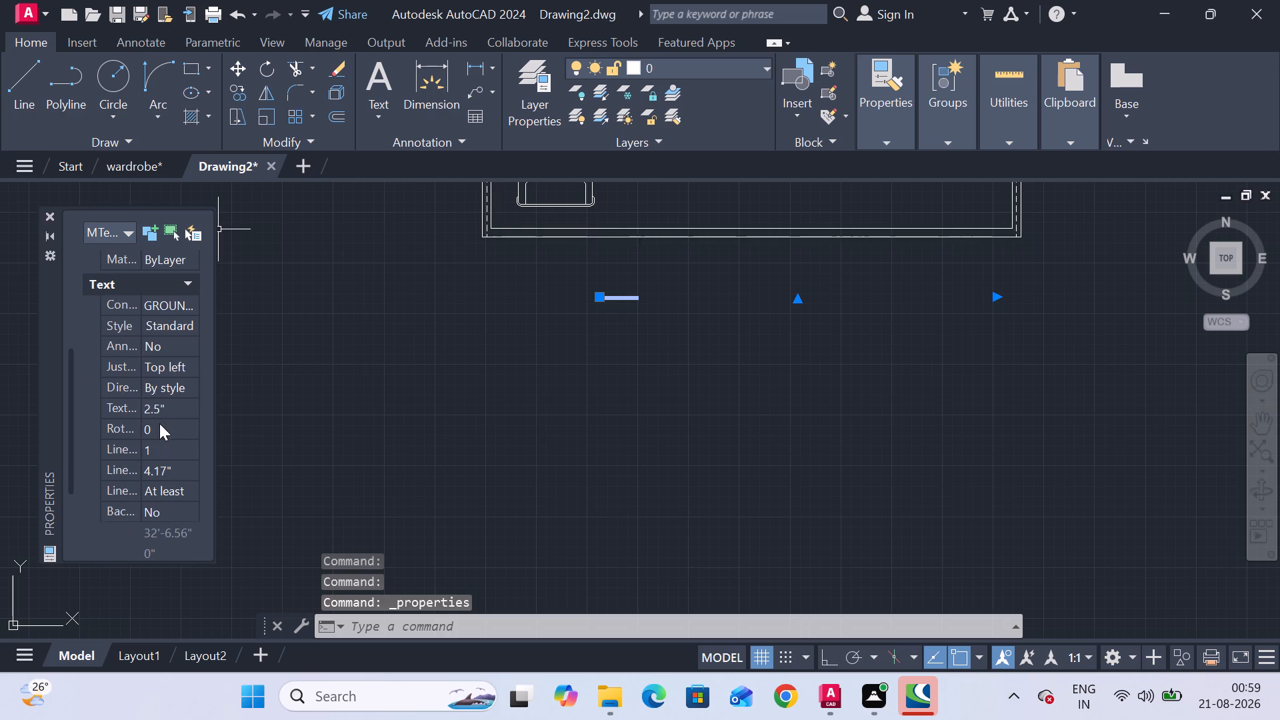
{"action": "left_click", "coordinate": [185, 399]}
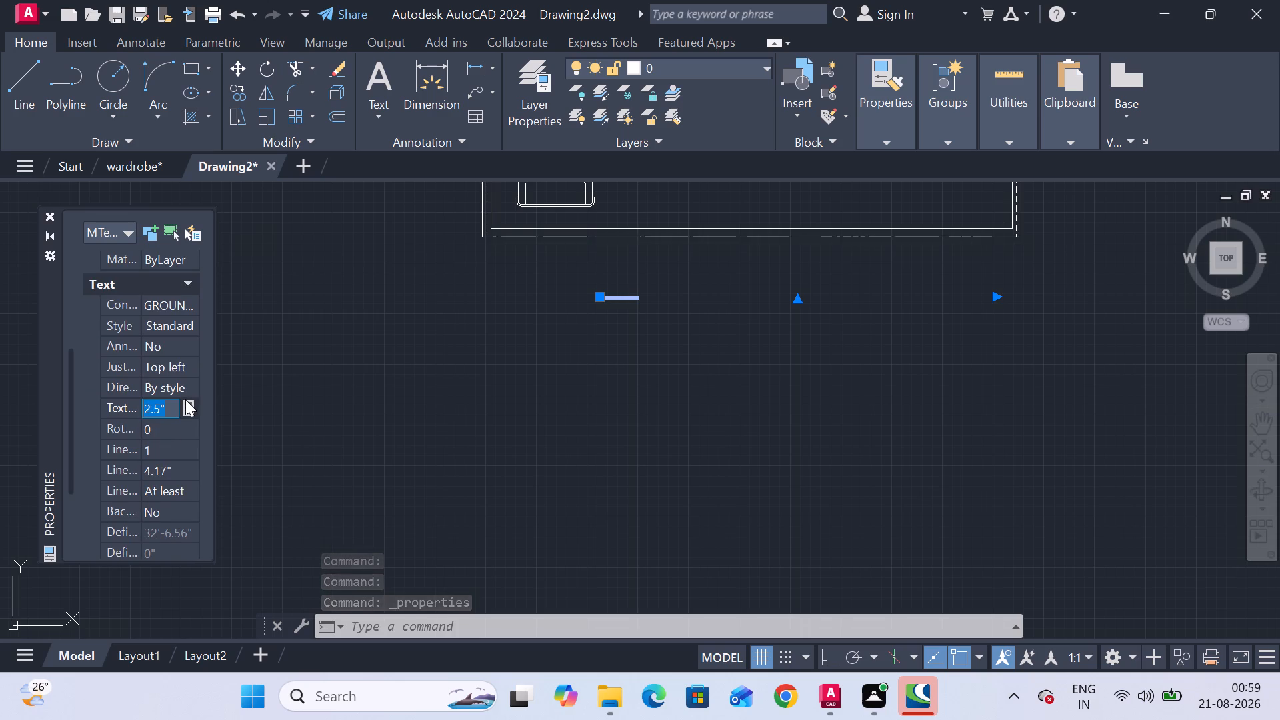
{"action": "type", "text": "30"}
{"action": "key", "text": "Return"}
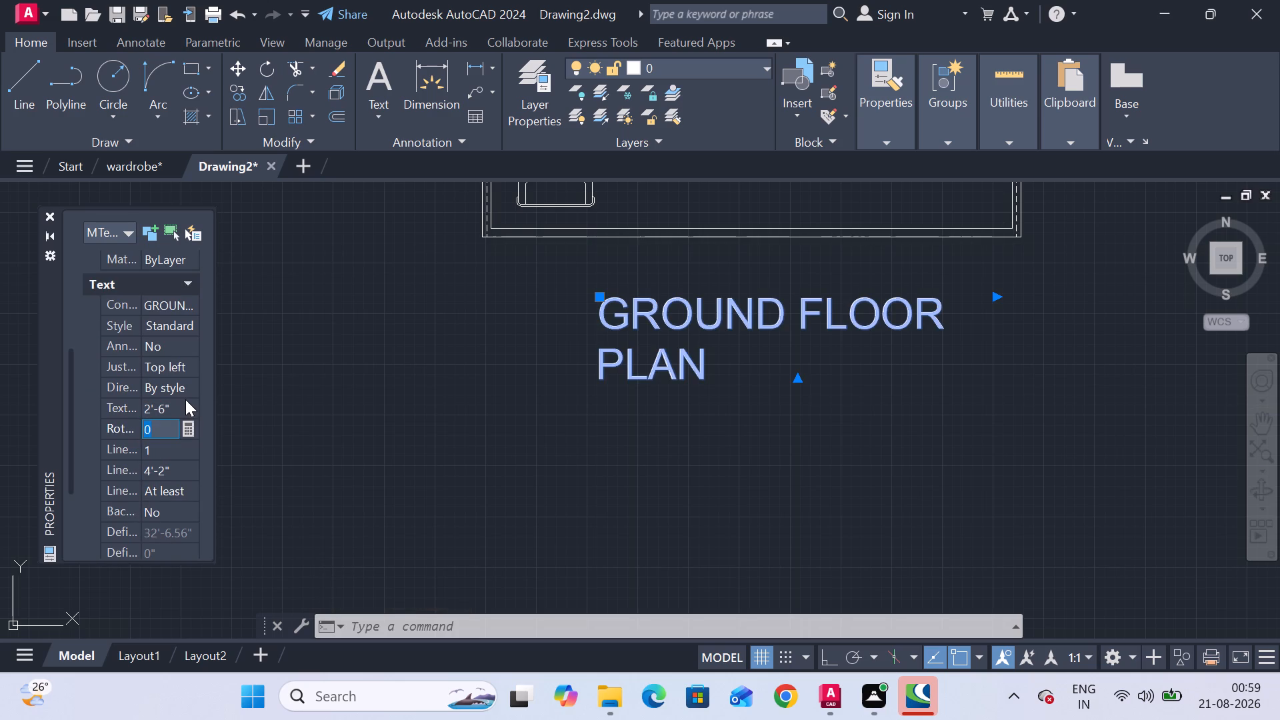
{"action": "left_click", "coordinate": [46, 221]}
Widen the title's text frame so that GROUND FLOOR PLAN fits on a single line.
{"action": "scroll", "coordinate": [333, 335], "scroll_direction": "down", "scroll_amount": 1}
{"action": "middle_click_drag", "start_coordinate": [335, 337], "coordinate": [167, 386]}
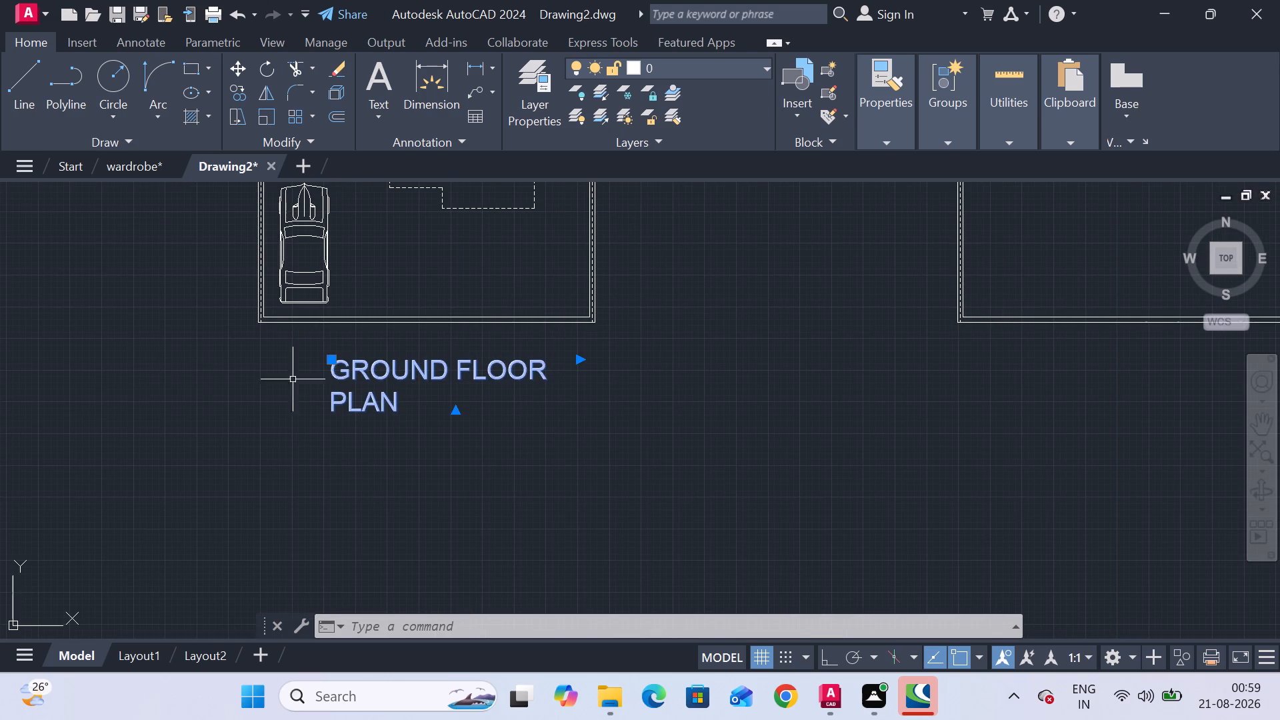
{"action": "left_click", "coordinate": [577, 357]}
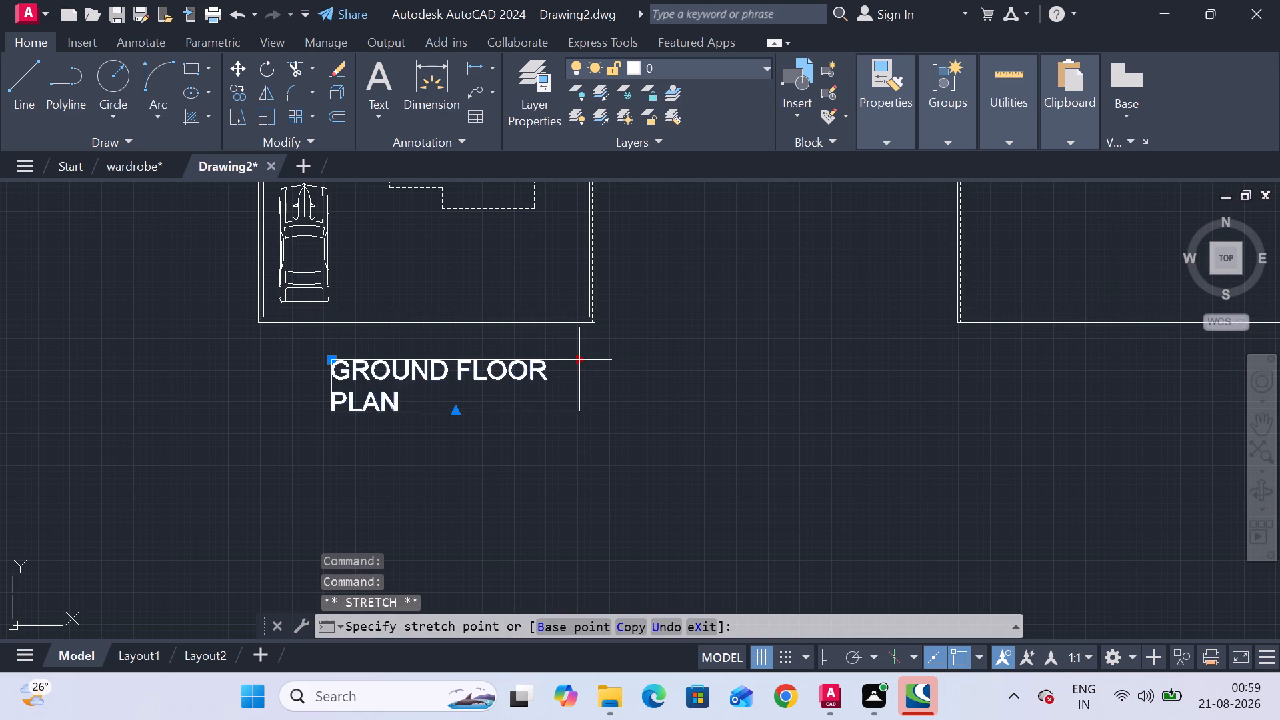
{"action": "left_click", "coordinate": [655, 361]}
Move the GROUND FLOOR PLAN title so it sits centred beneath the south wall of the west plan.
{"action": "scroll", "coordinate": [509, 461], "scroll_direction": "down", "scroll_amount": 2}
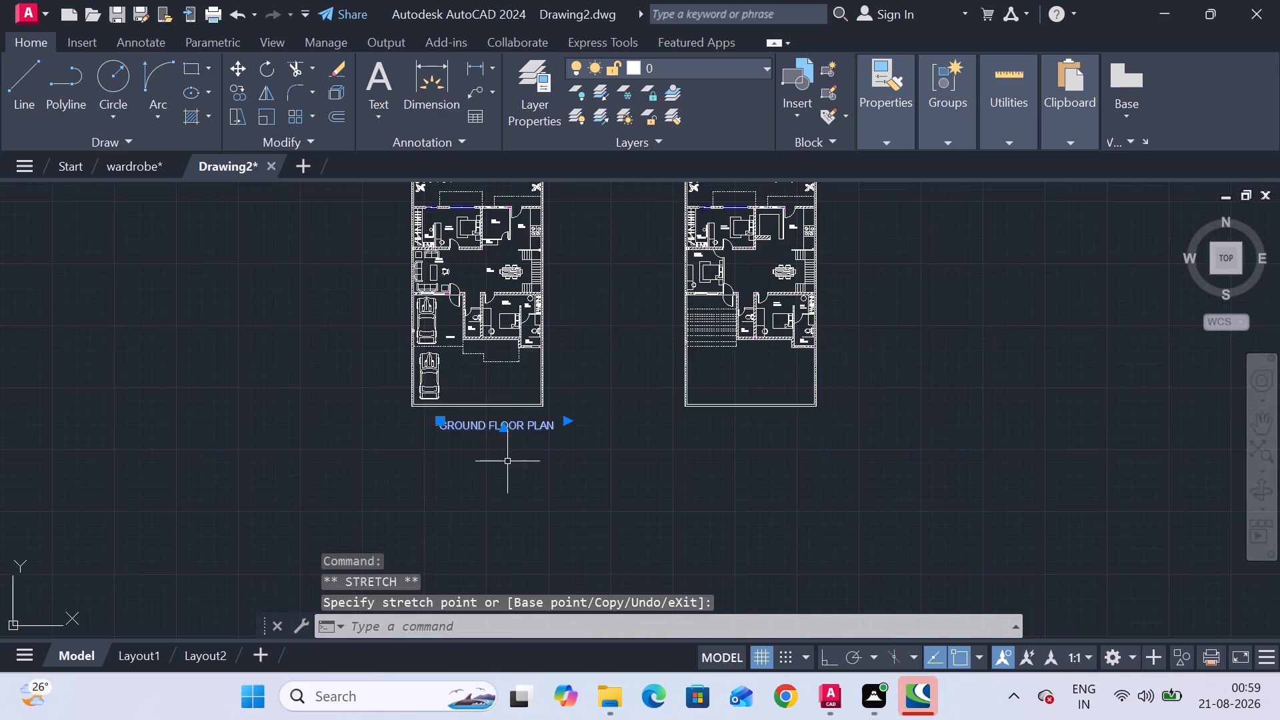
{"action": "scroll", "coordinate": [494, 478], "scroll_direction": "up", "scroll_amount": 2}
{"action": "right_click_drag", "start_coordinate": [551, 423], "coordinate": [545, 424]}
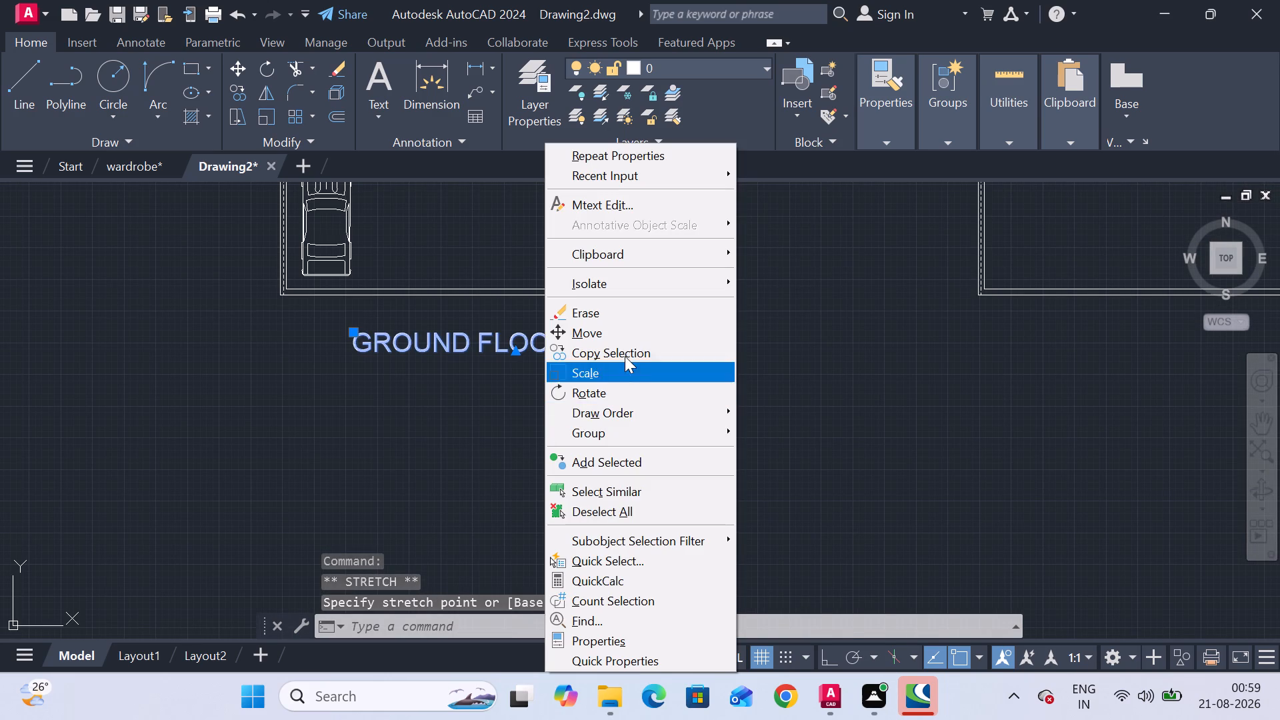
{"action": "left_click", "coordinate": [632, 339]}
{"action": "left_click", "coordinate": [541, 344]}
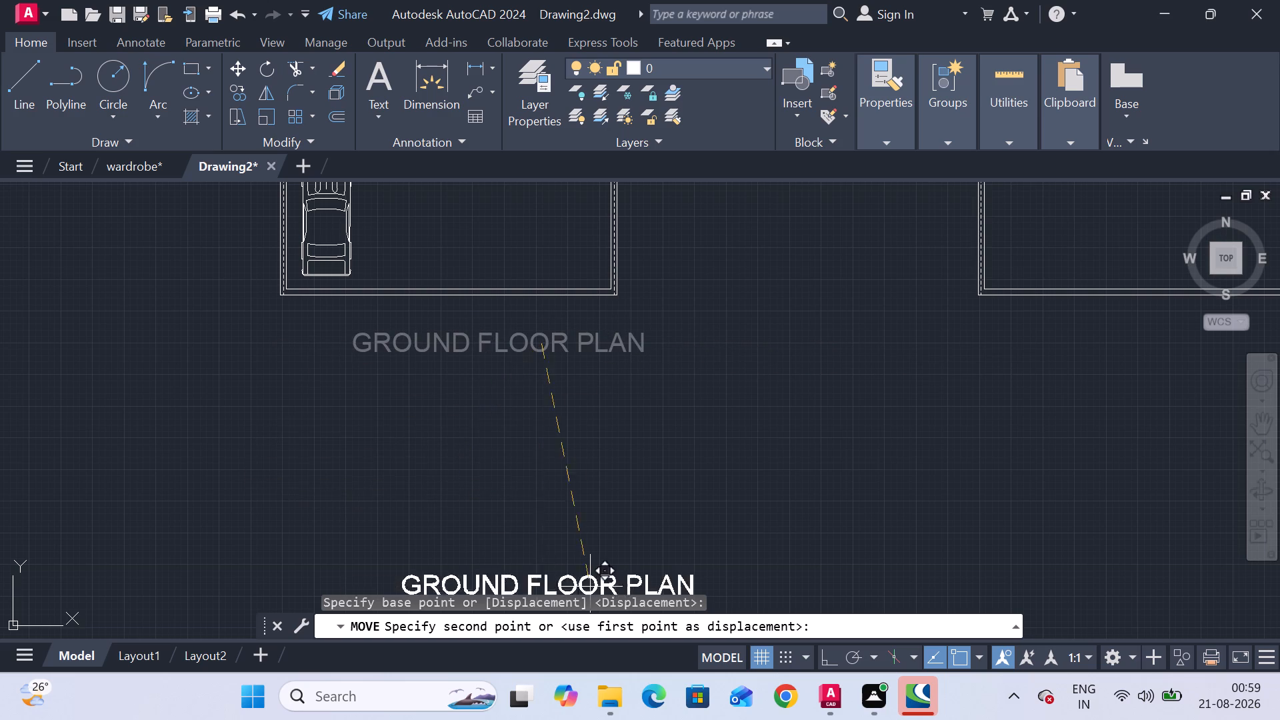
{"action": "left_click", "coordinate": [485, 347]}
{"action": "left_click", "coordinate": [431, 357]}
{"action": "right_click", "coordinate": [431, 355]}
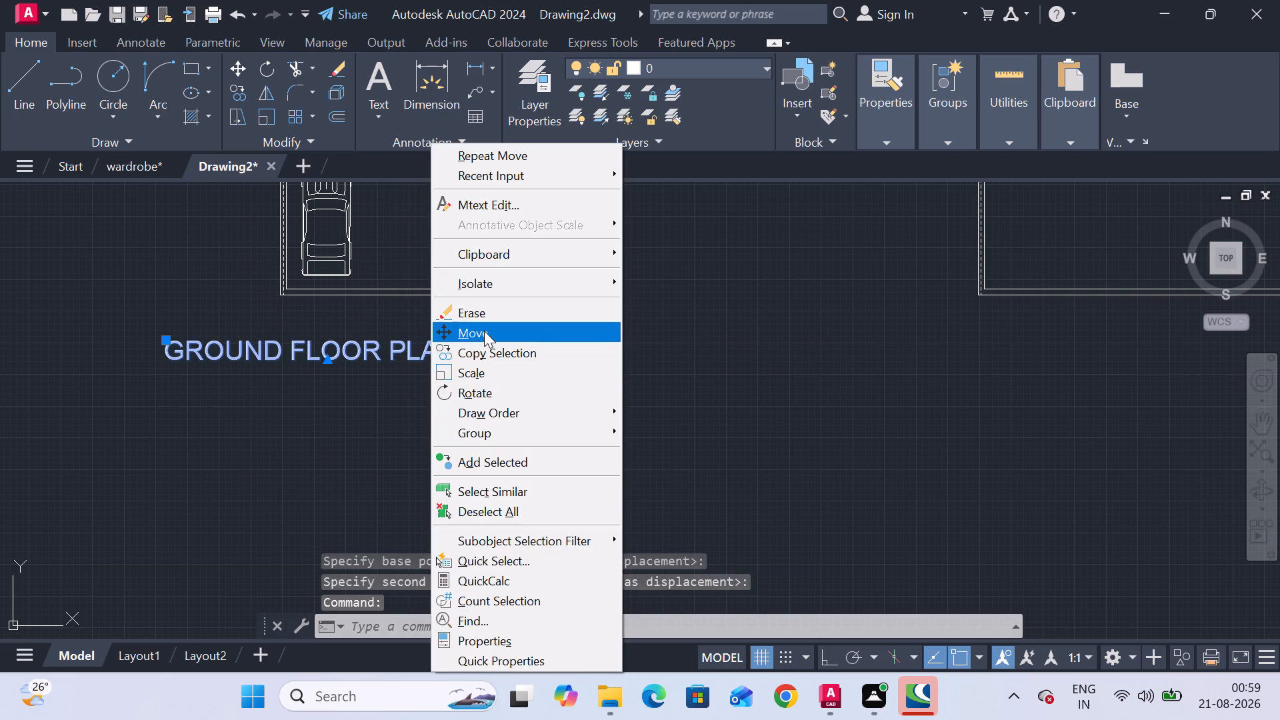
{"action": "left_click", "coordinate": [484, 329]}
{"action": "left_click", "coordinate": [367, 350]}
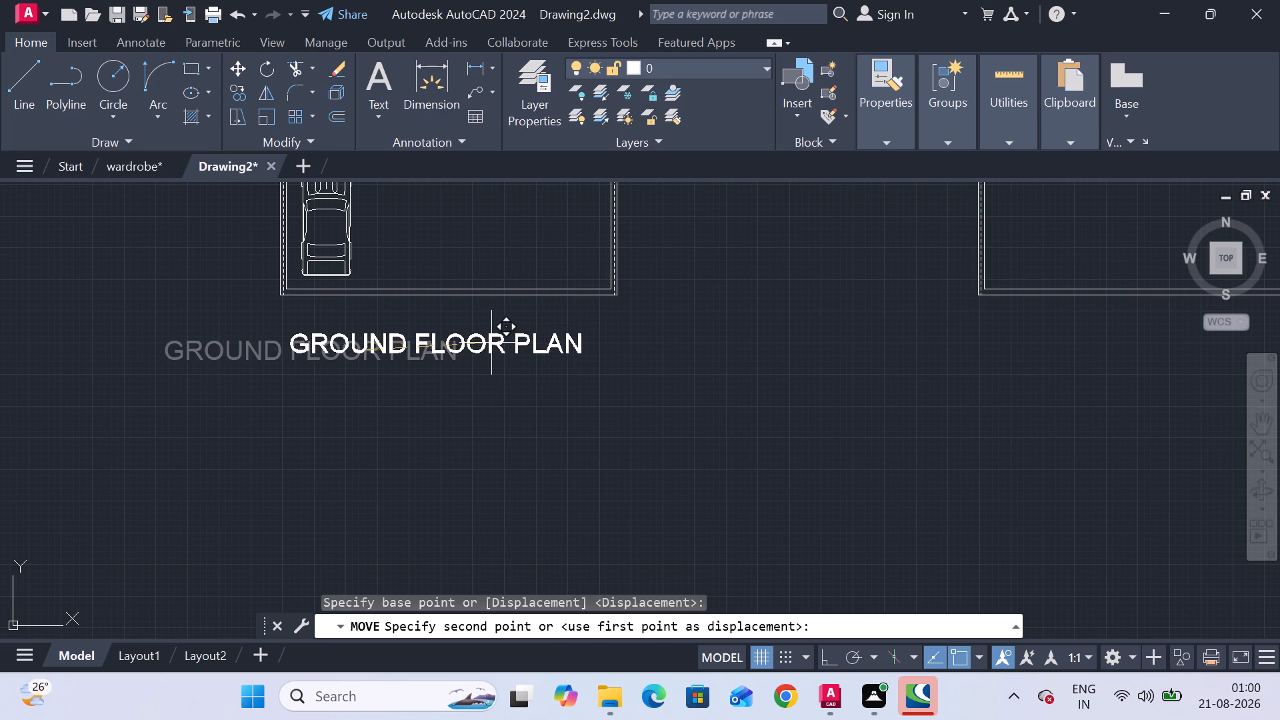
{"action": "left_click", "coordinate": [496, 343]}
Copy the GROUND FLOOR PLAN title to the matching centred position beneath the east floor plan.
{"action": "left_click", "coordinate": [495, 343]}
{"action": "right_click", "coordinate": [495, 343]}
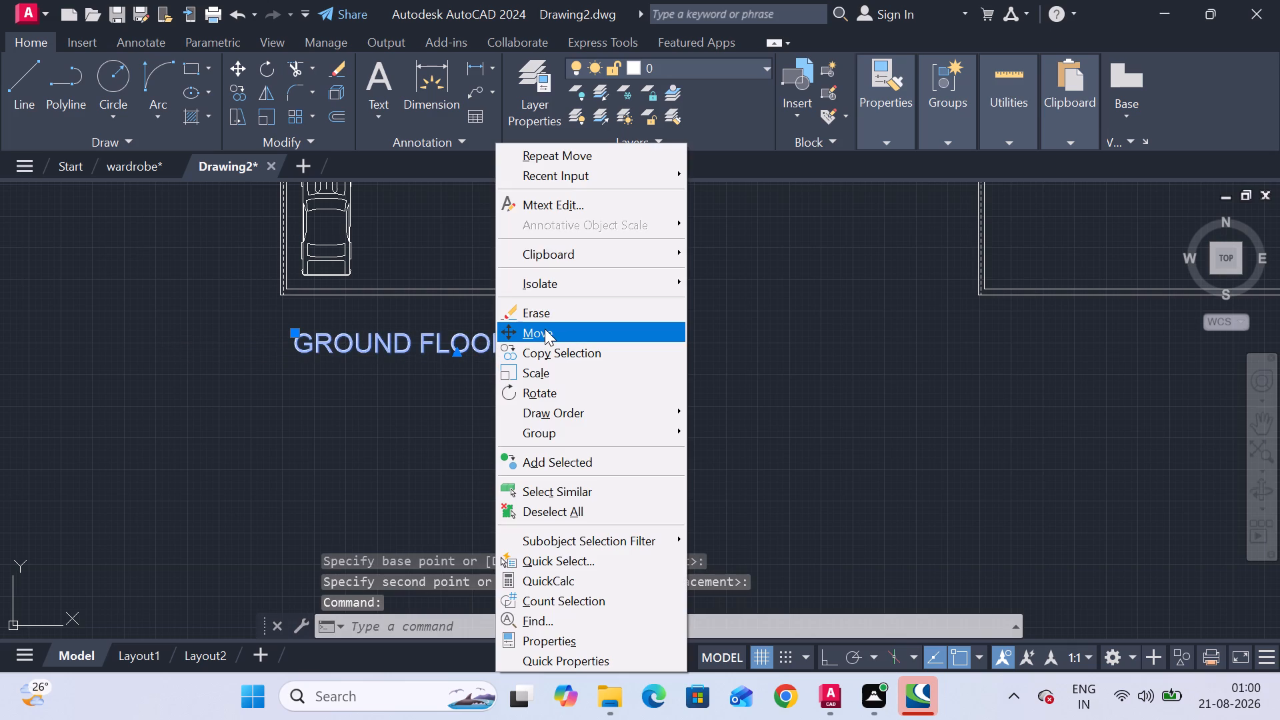
{"action": "left_click", "coordinate": [545, 351]}
{"action": "left_click", "coordinate": [474, 346]}
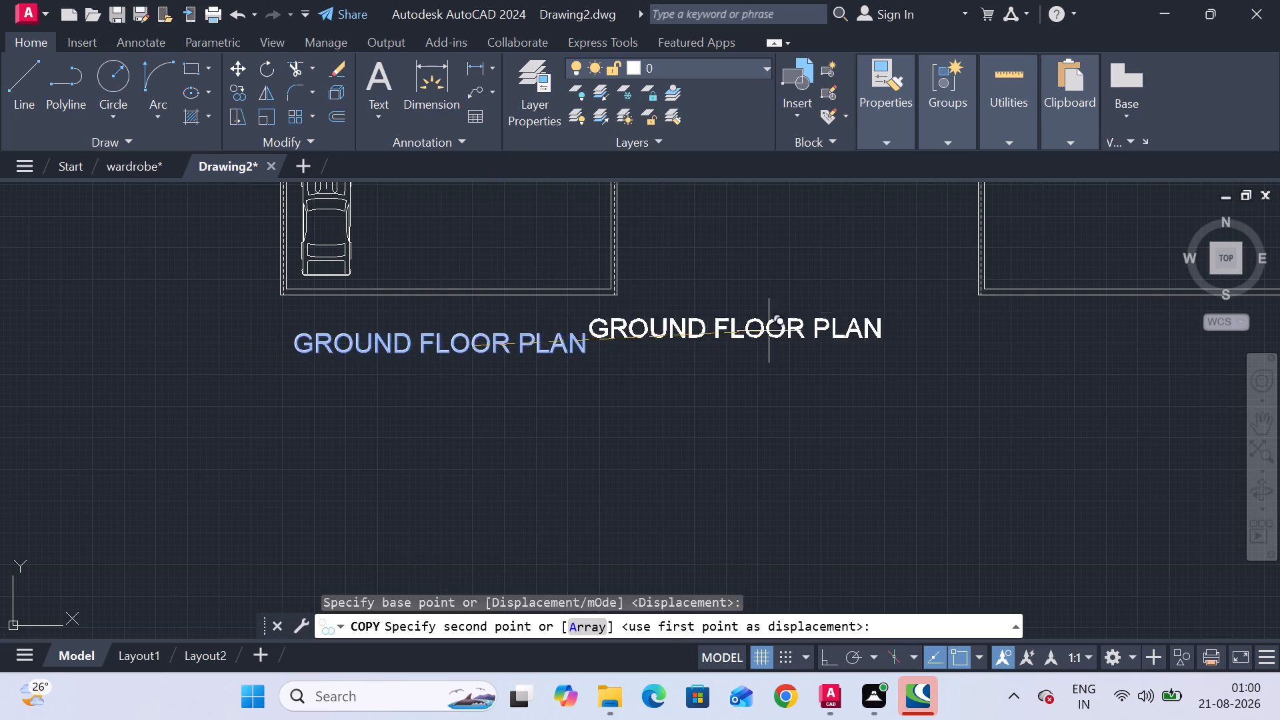
{"action": "scroll", "coordinate": [793, 331], "scroll_direction": "down", "scroll_amount": 2}
{"action": "middle_click_drag", "start_coordinate": [794, 333], "coordinate": [521, 351]}
{"action": "scroll", "coordinate": [635, 350], "scroll_direction": "up", "scroll_amount": 3}
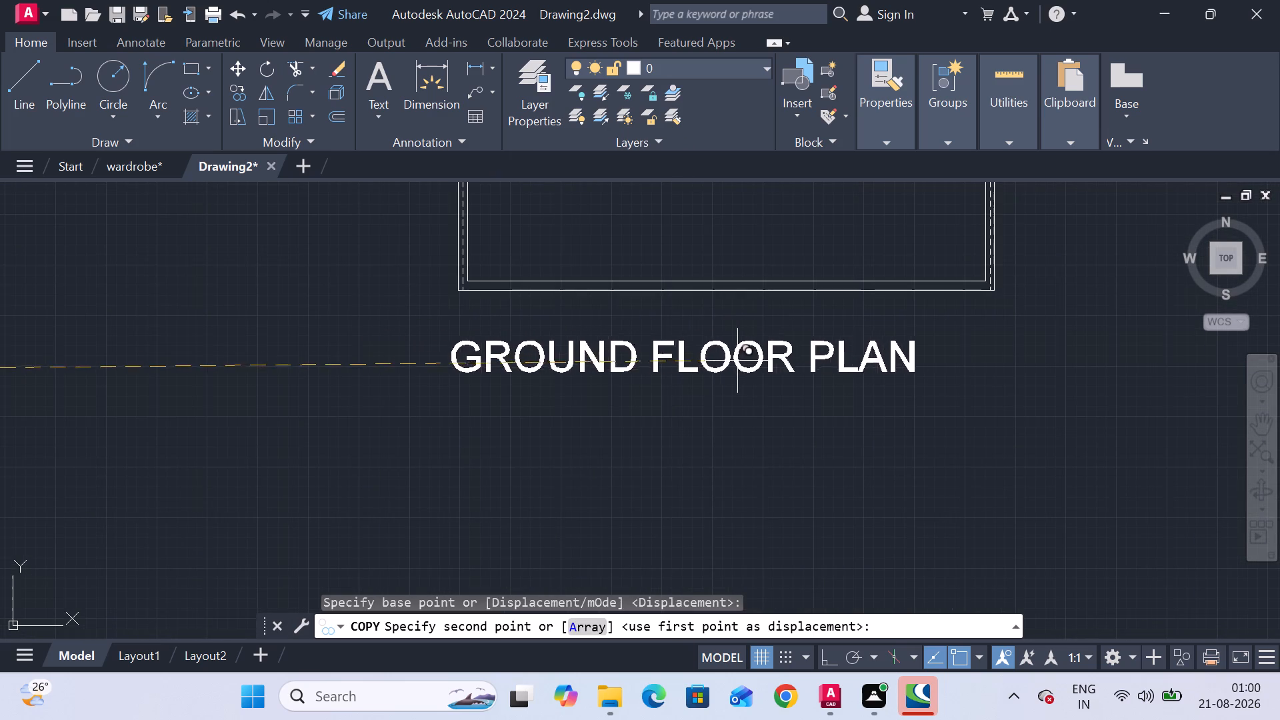
{"action": "left_click", "coordinate": [787, 374]}
{"action": "scroll", "coordinate": [627, 395], "scroll_direction": "down", "scroll_amount": 2}
{"action": "middle_click_drag", "start_coordinate": [629, 395], "coordinate": [637, 390]}
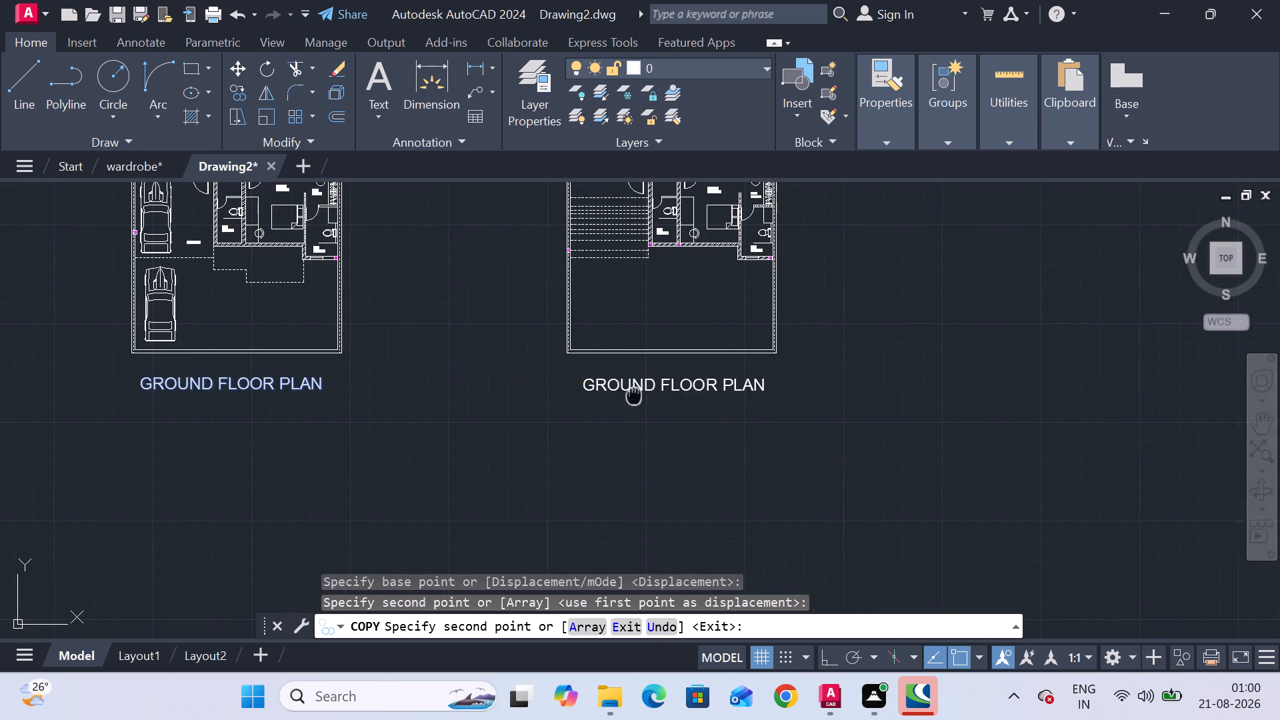
{"action": "middle_click_drag", "start_coordinate": [637, 390], "coordinate": [641, 387]}
{"action": "key", "text": "Escape"}
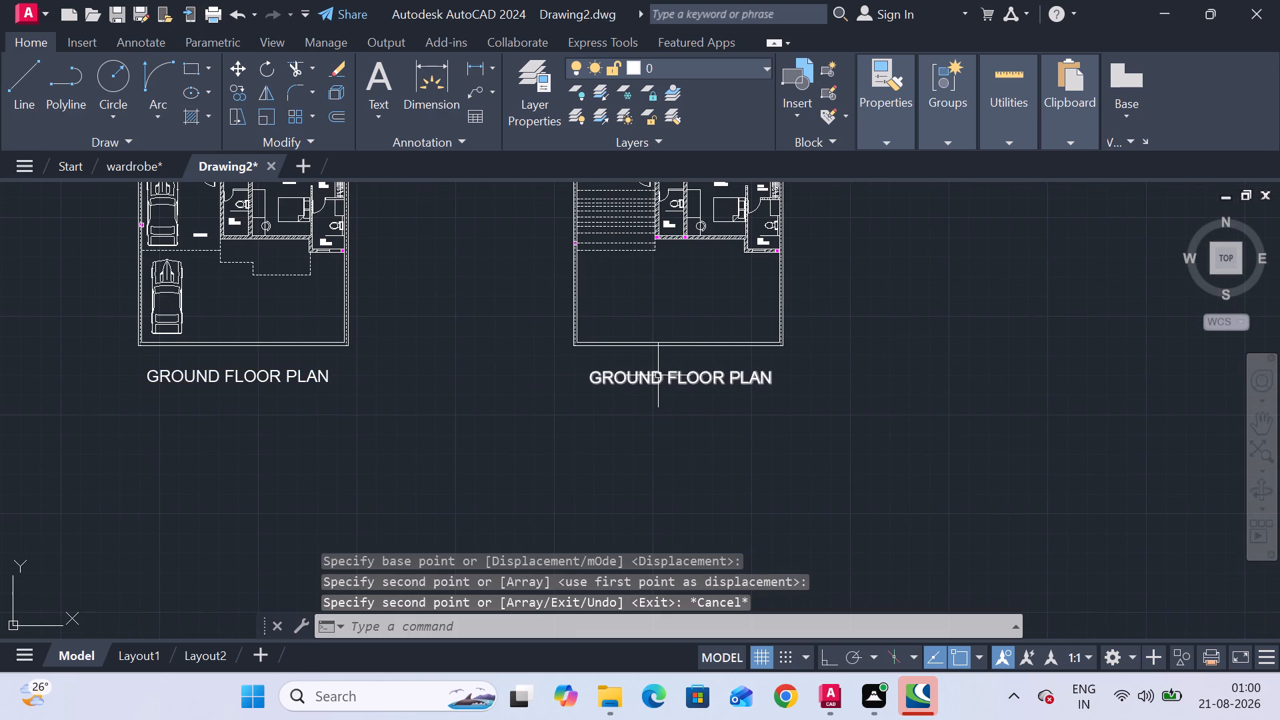
Change the copied title beneath the east plan to read FIRST FLOOR PLAN.
{"action": "double_click", "coordinate": [658, 375]}
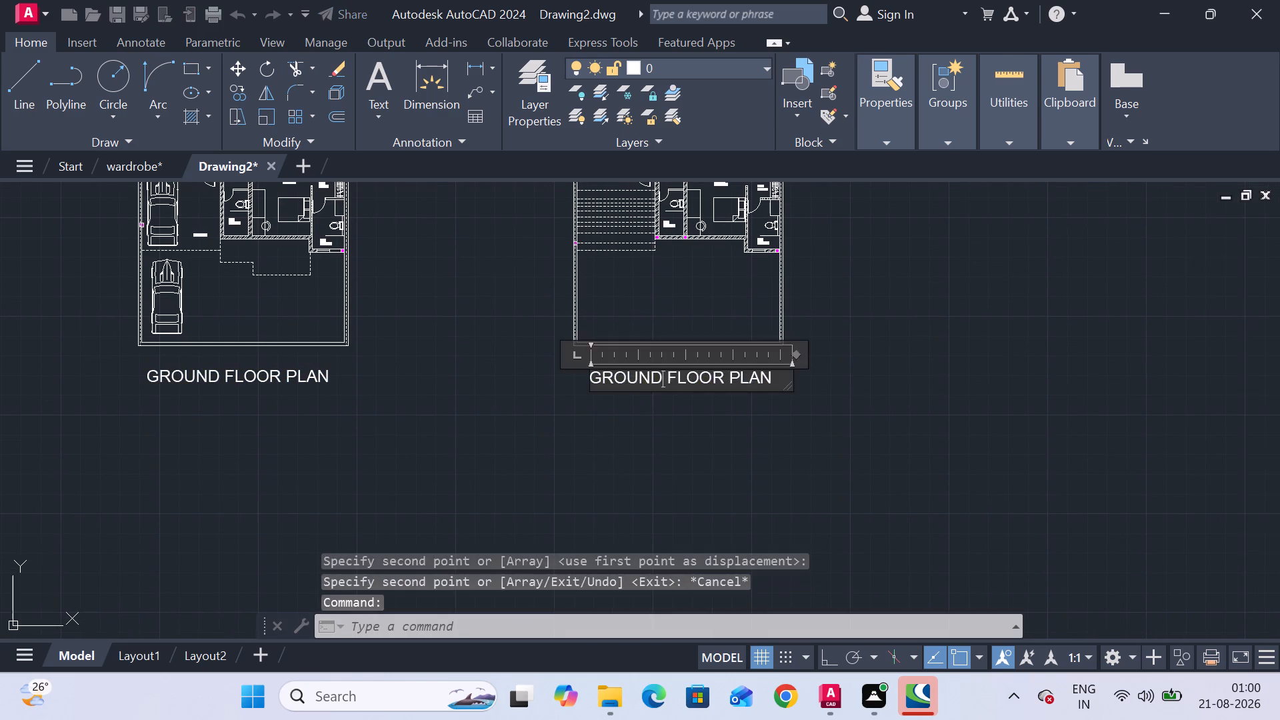
{"action": "scroll", "coordinate": [658, 375], "scroll_direction": "up", "scroll_amount": 3}
{"action": "key", "text": "BackSpace"}
{"action": "key", "text": "BackSpace"}
{"action": "key", "text": "BackSpace"}
{"action": "key", "text": "BackSpace"}
{"action": "key", "text": "BackSpace"}
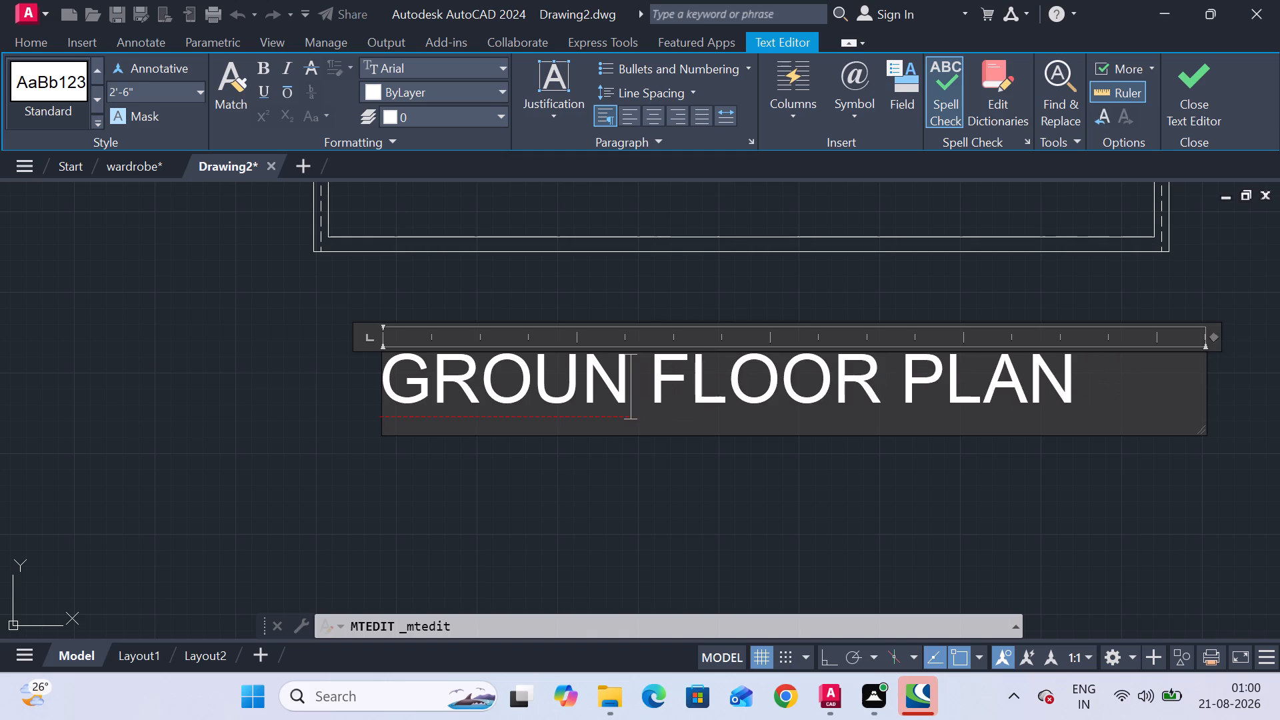
{"action": "key", "text": "BackSpace"}
{"action": "key", "text": "f"}
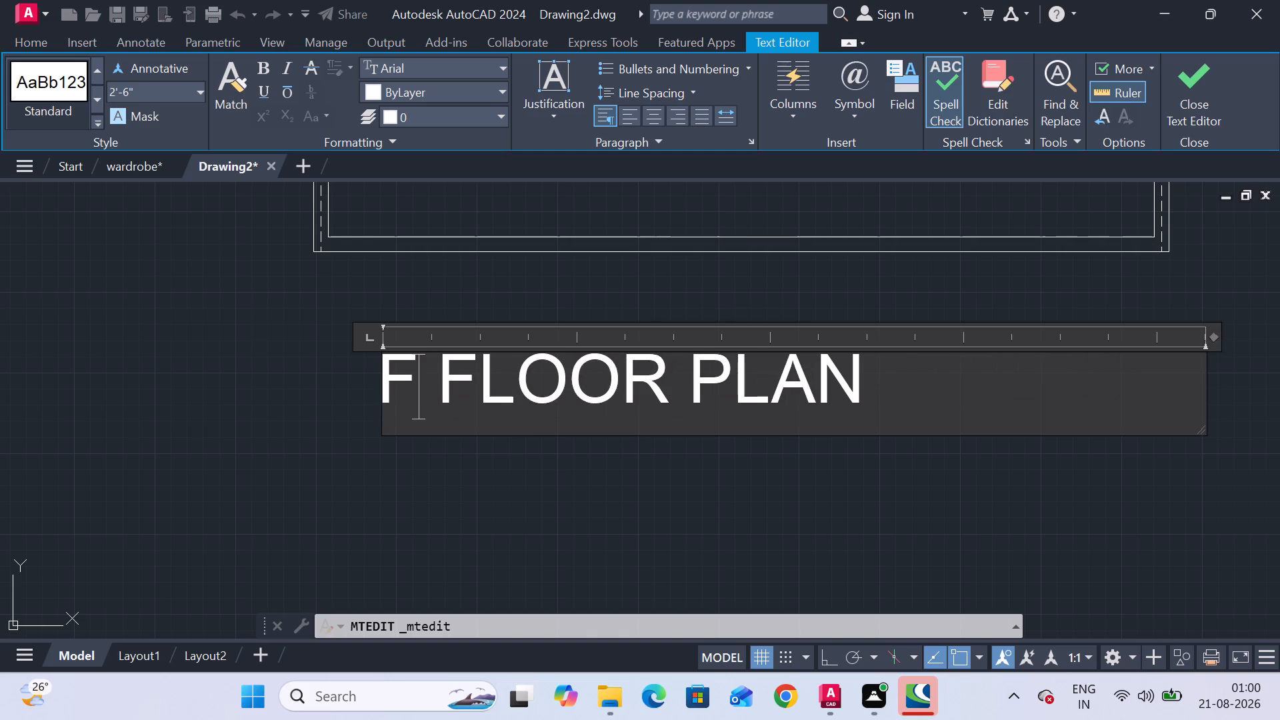
{"action": "type", "text": "IRST"}
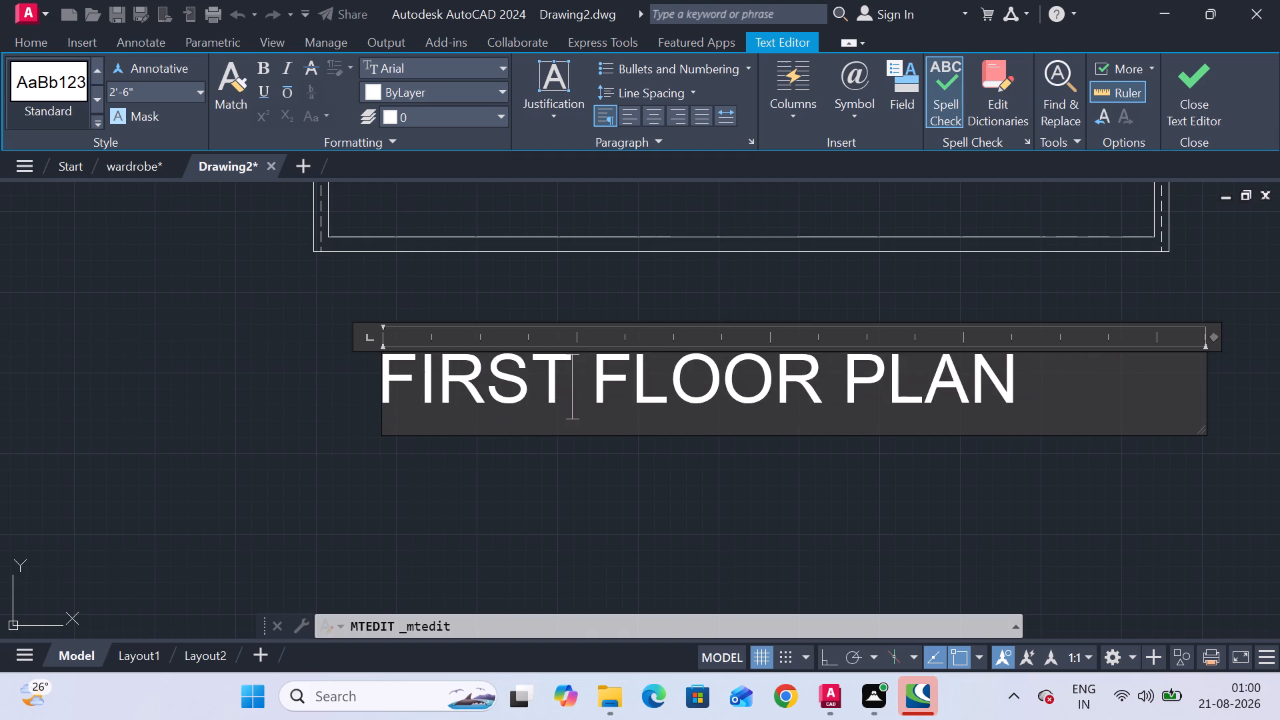
{"action": "key", "text": "Escape"}
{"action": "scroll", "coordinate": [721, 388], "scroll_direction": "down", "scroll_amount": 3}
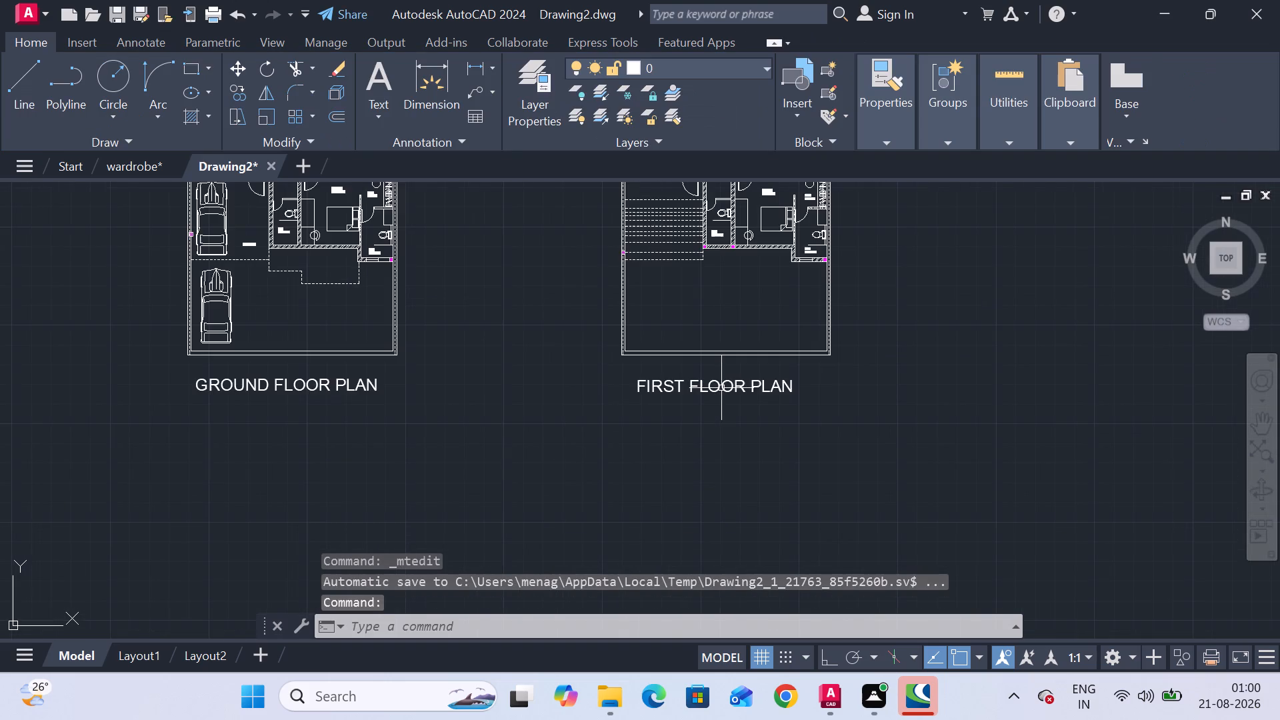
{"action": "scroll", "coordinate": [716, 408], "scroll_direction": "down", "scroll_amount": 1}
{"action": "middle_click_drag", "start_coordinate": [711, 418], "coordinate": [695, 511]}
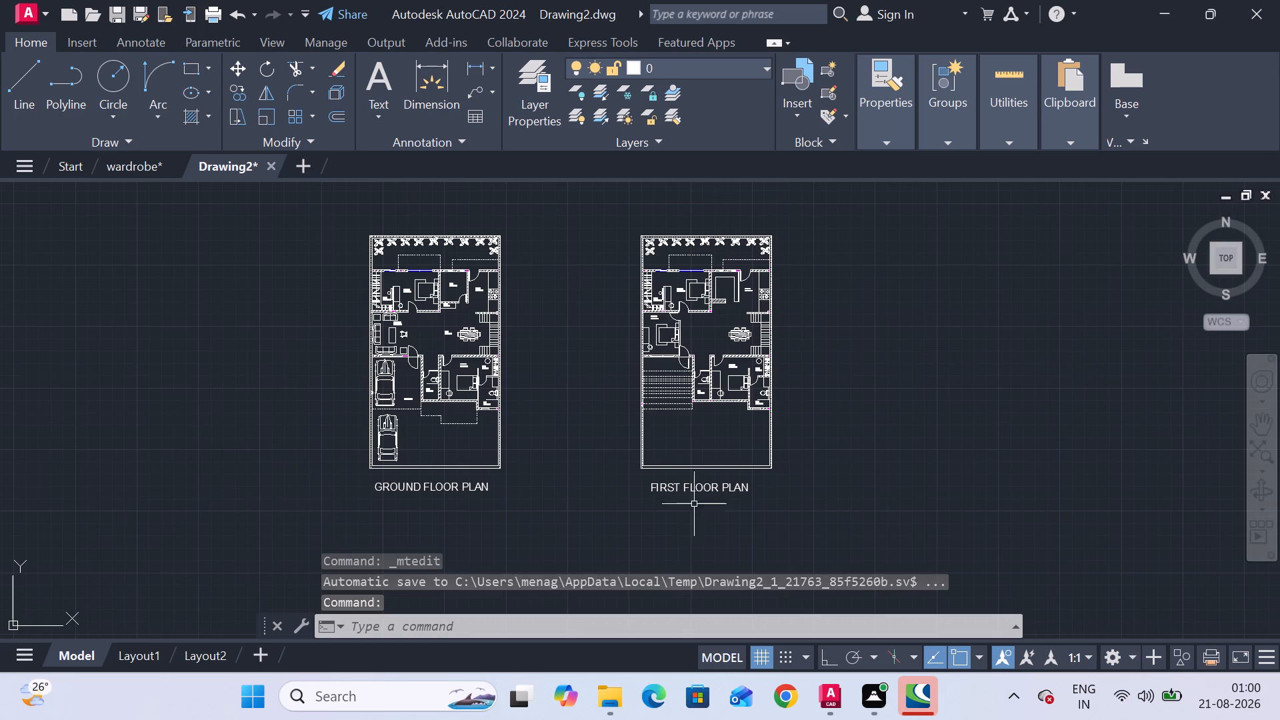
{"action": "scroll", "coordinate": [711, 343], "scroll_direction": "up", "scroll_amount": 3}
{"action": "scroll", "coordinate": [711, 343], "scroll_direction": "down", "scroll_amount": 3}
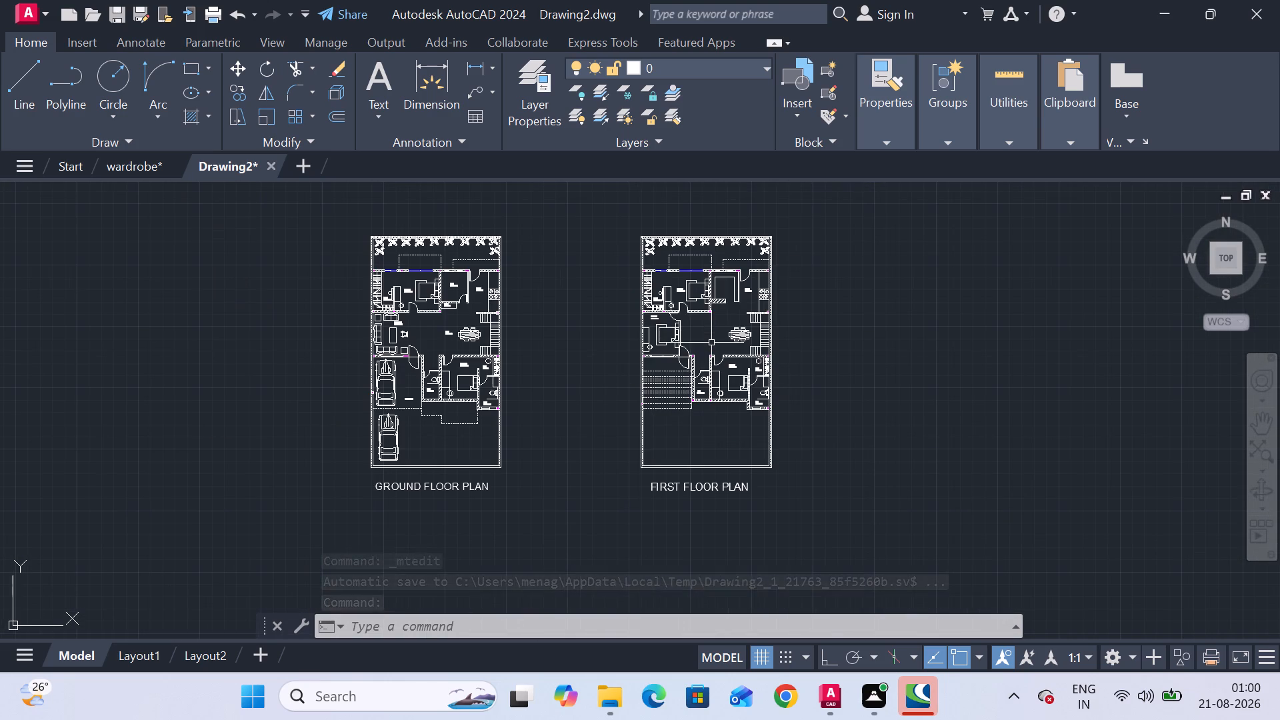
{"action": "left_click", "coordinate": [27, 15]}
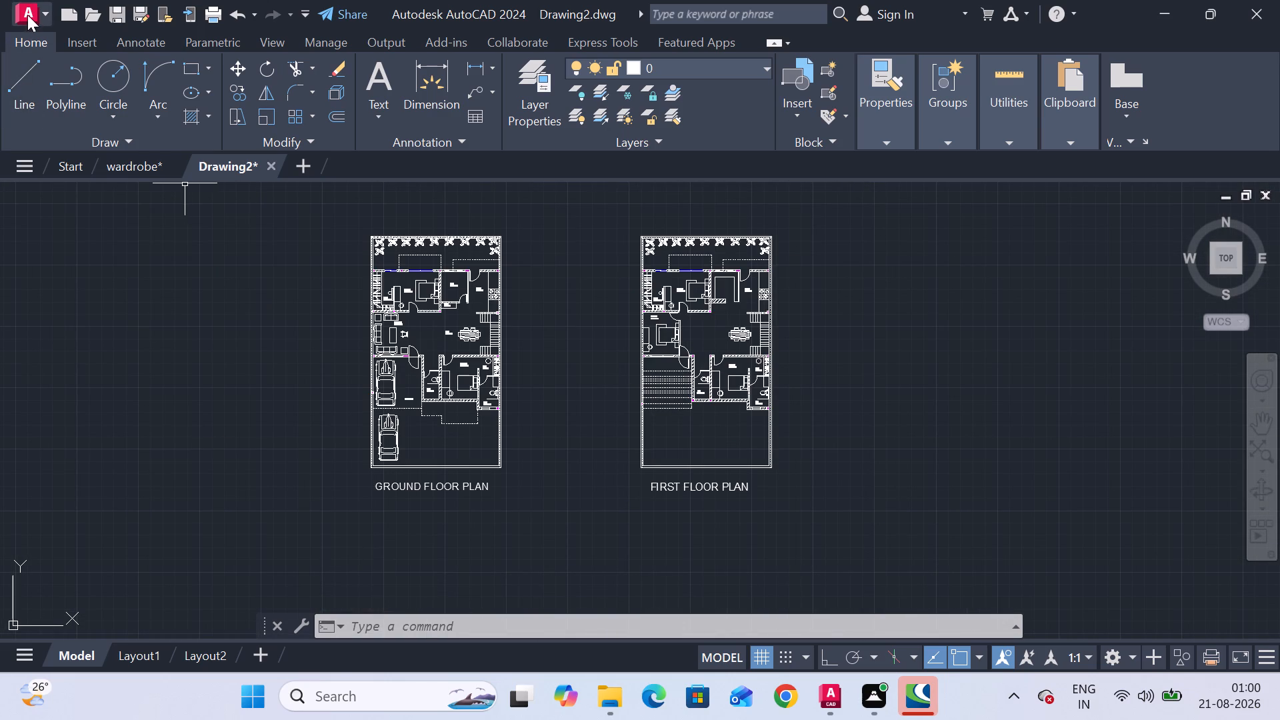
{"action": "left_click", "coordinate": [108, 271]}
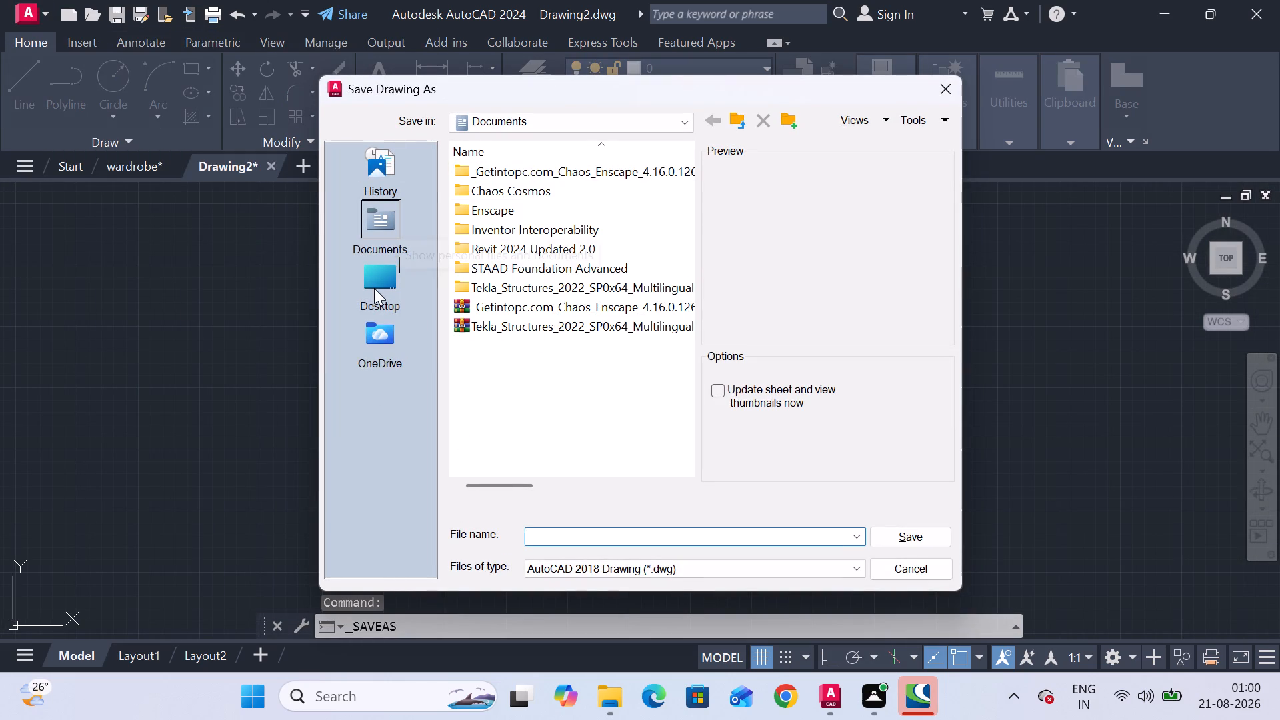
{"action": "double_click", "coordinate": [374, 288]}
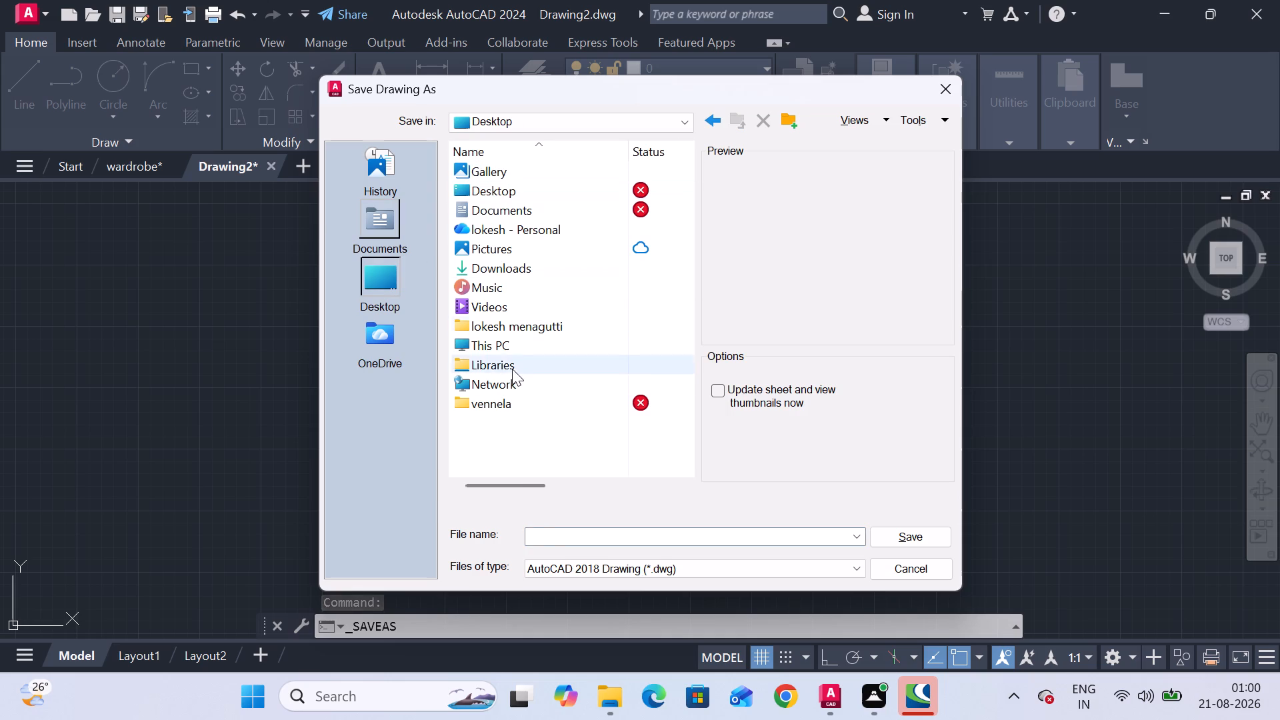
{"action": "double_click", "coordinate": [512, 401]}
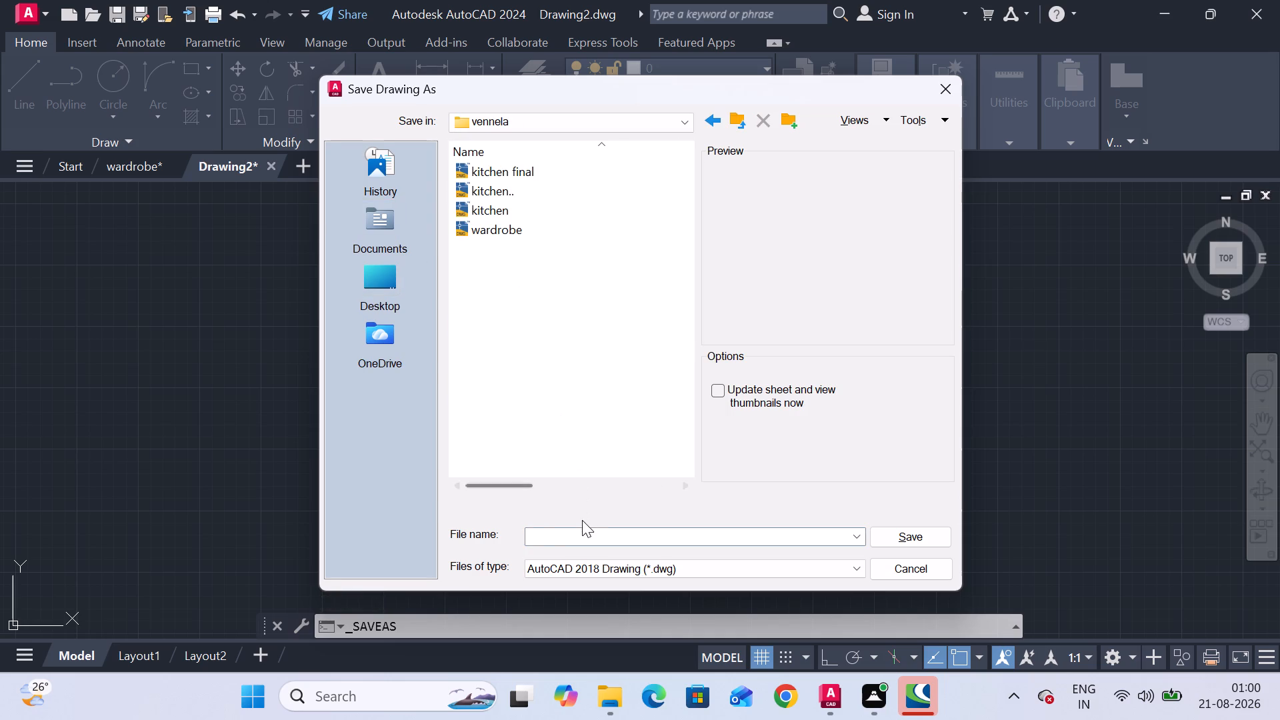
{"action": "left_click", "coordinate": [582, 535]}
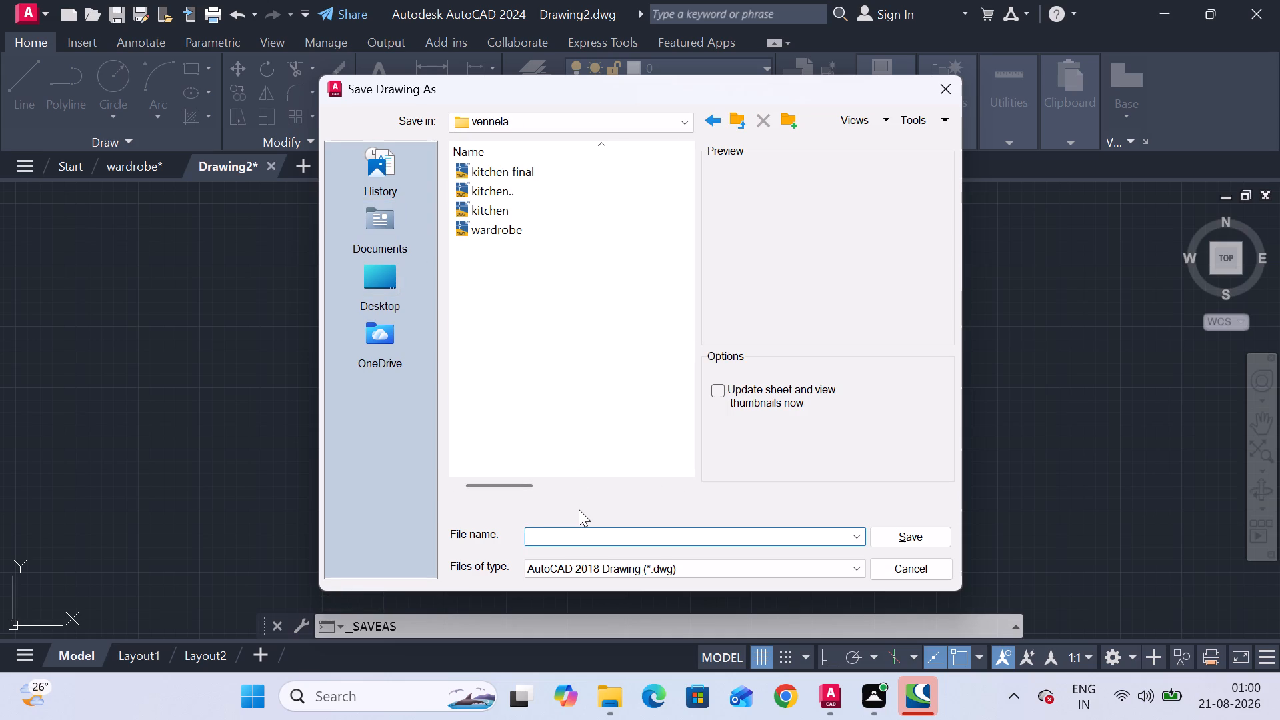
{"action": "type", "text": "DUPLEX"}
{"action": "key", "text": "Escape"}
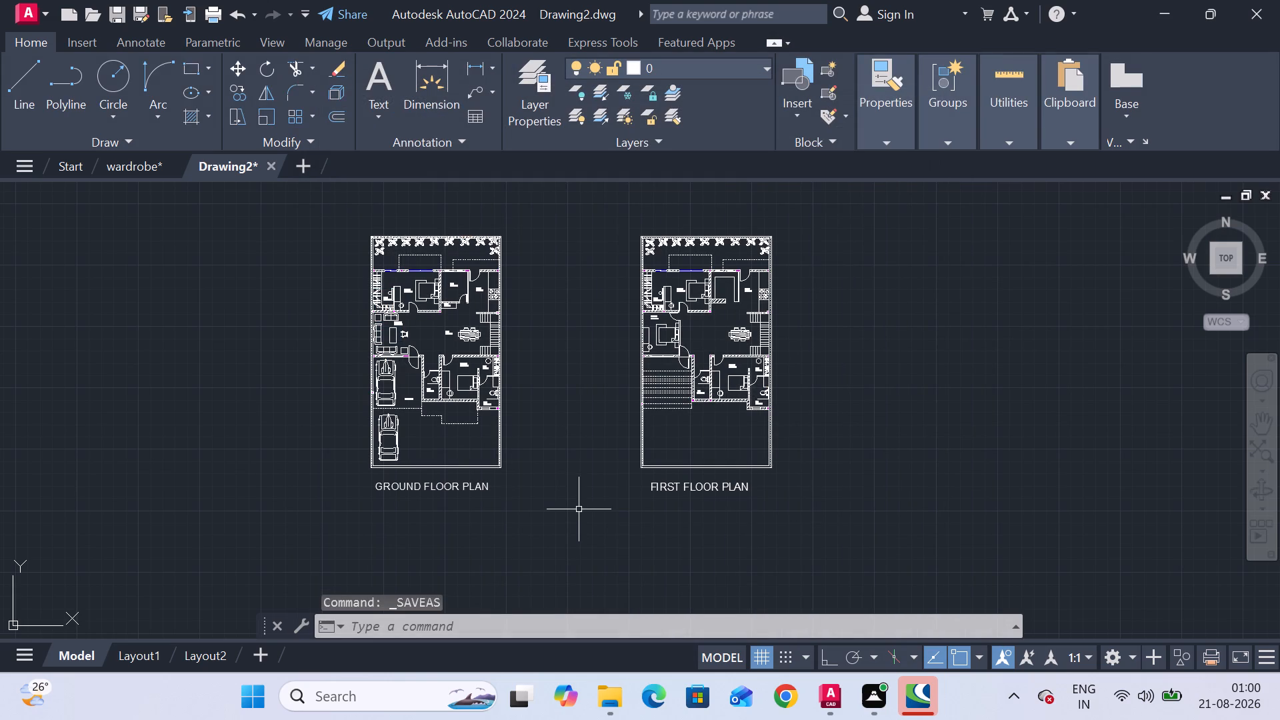
Save the drawing as DUPLEX in AutoCAD 2018 format in the vennela folder on the Desktop.
{"action": "left_click", "coordinate": [21, 13]}
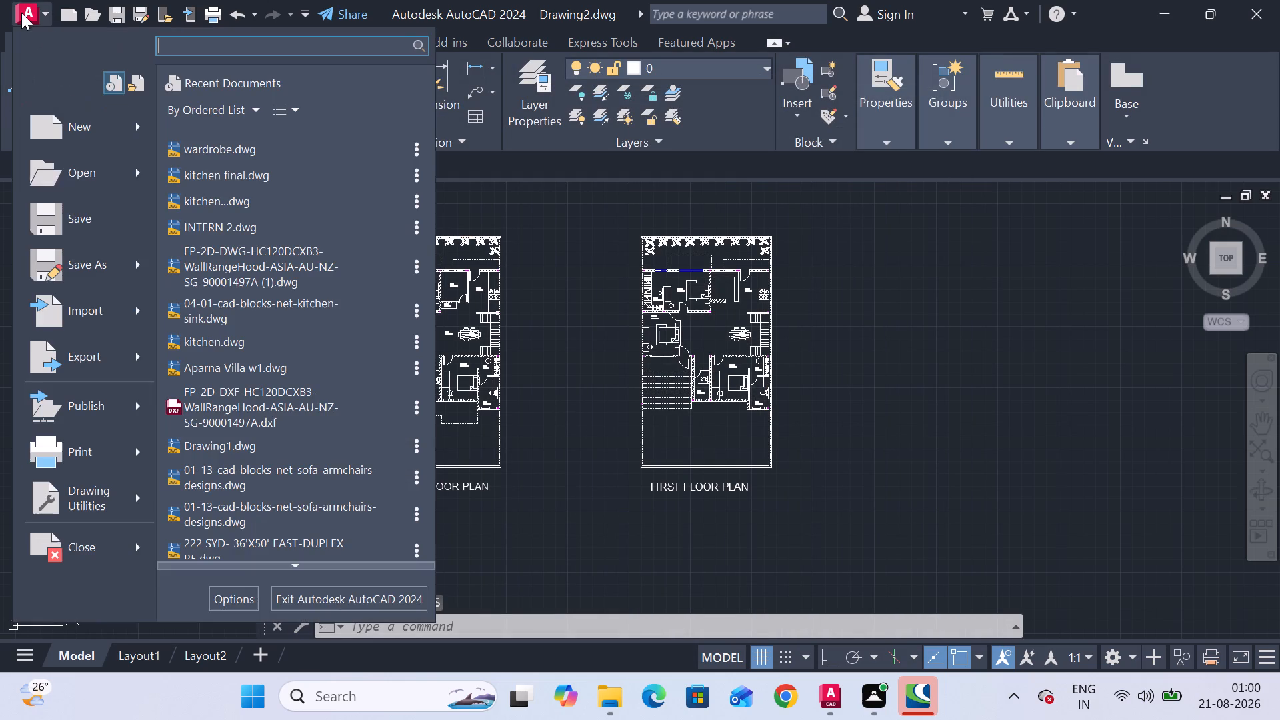
{"action": "left_click", "coordinate": [99, 279]}
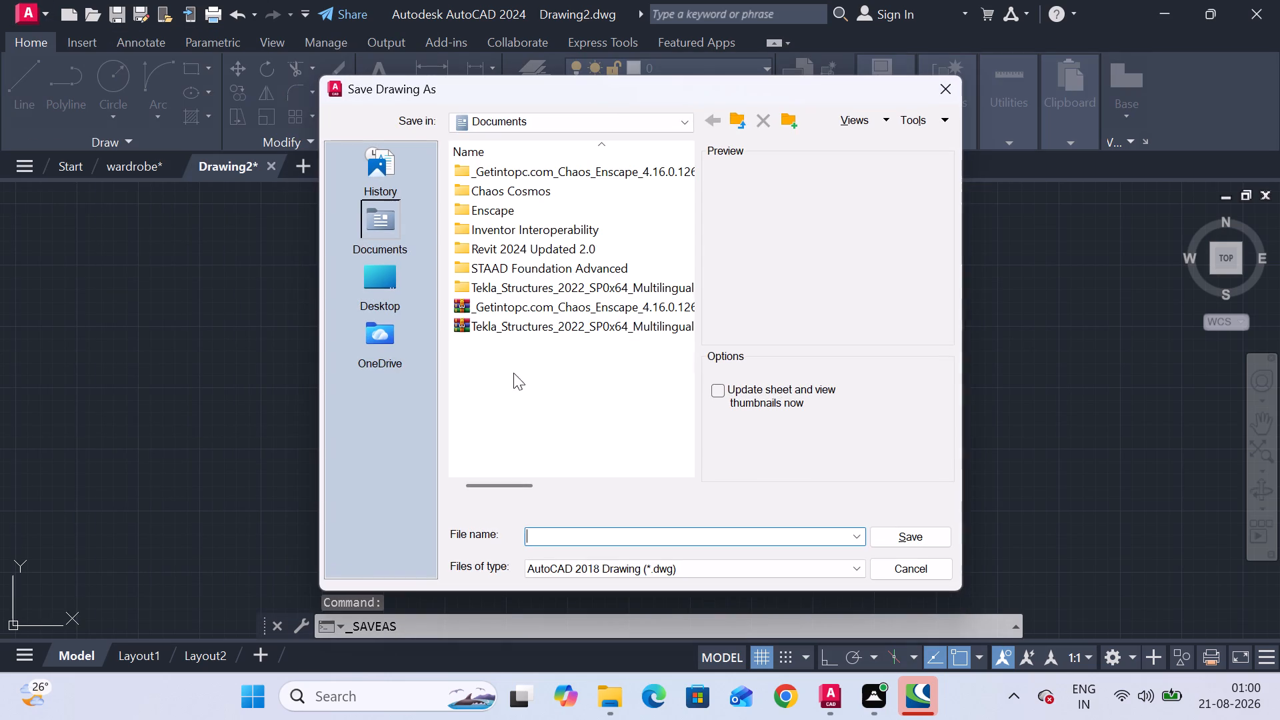
{"action": "double_click", "coordinate": [379, 285]}
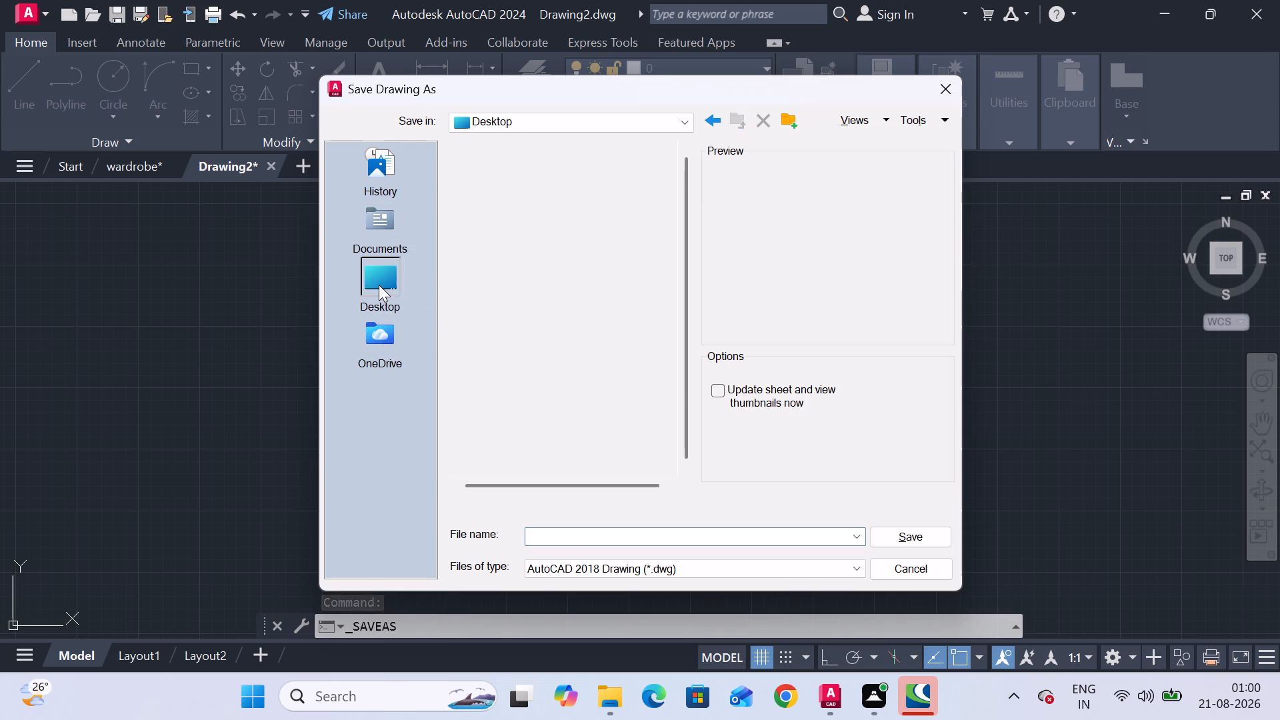
{"action": "double_click", "coordinate": [518, 395]}
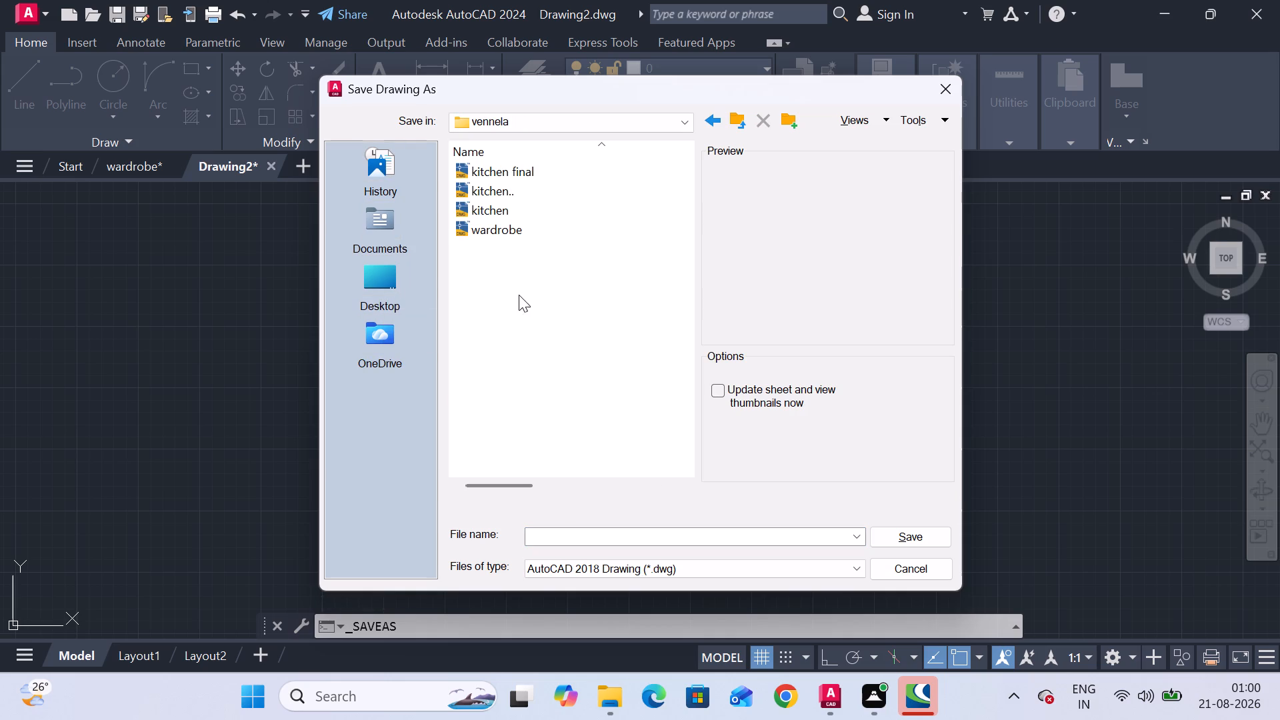
{"action": "left_click", "coordinate": [581, 529]}
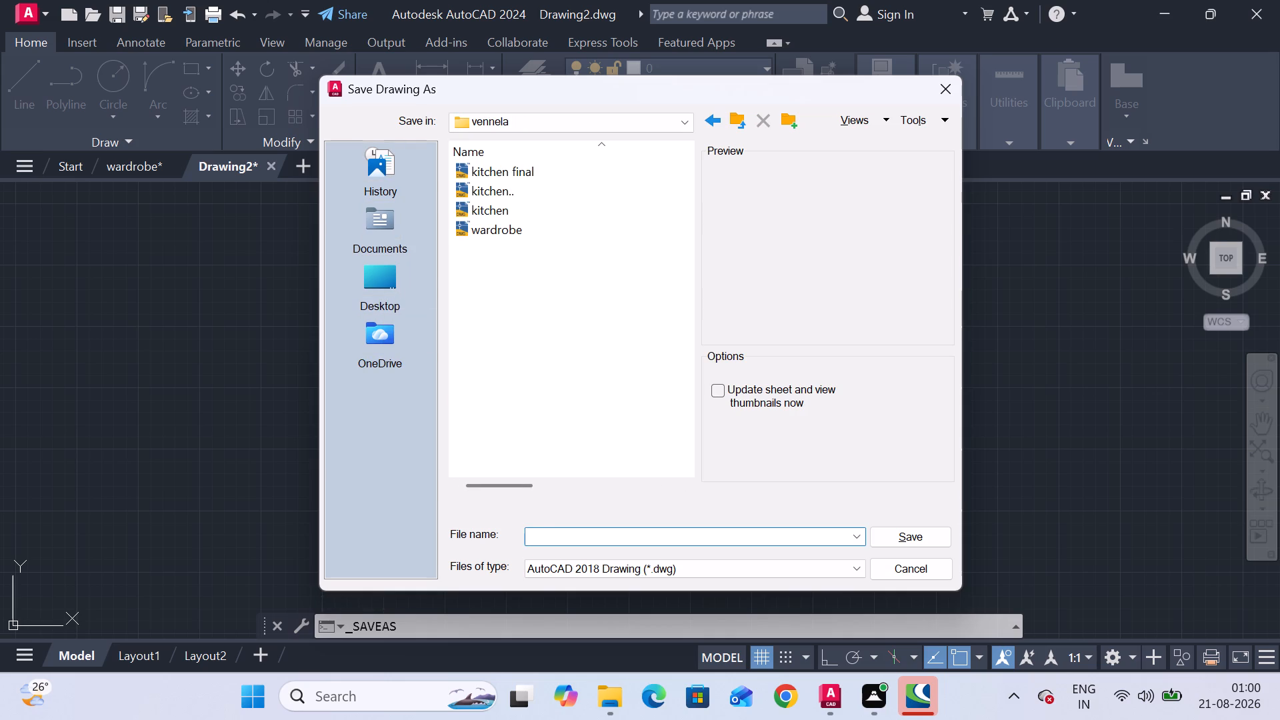
{"action": "type", "text": "DUPLEX"}
{"action": "key", "text": "Return"}
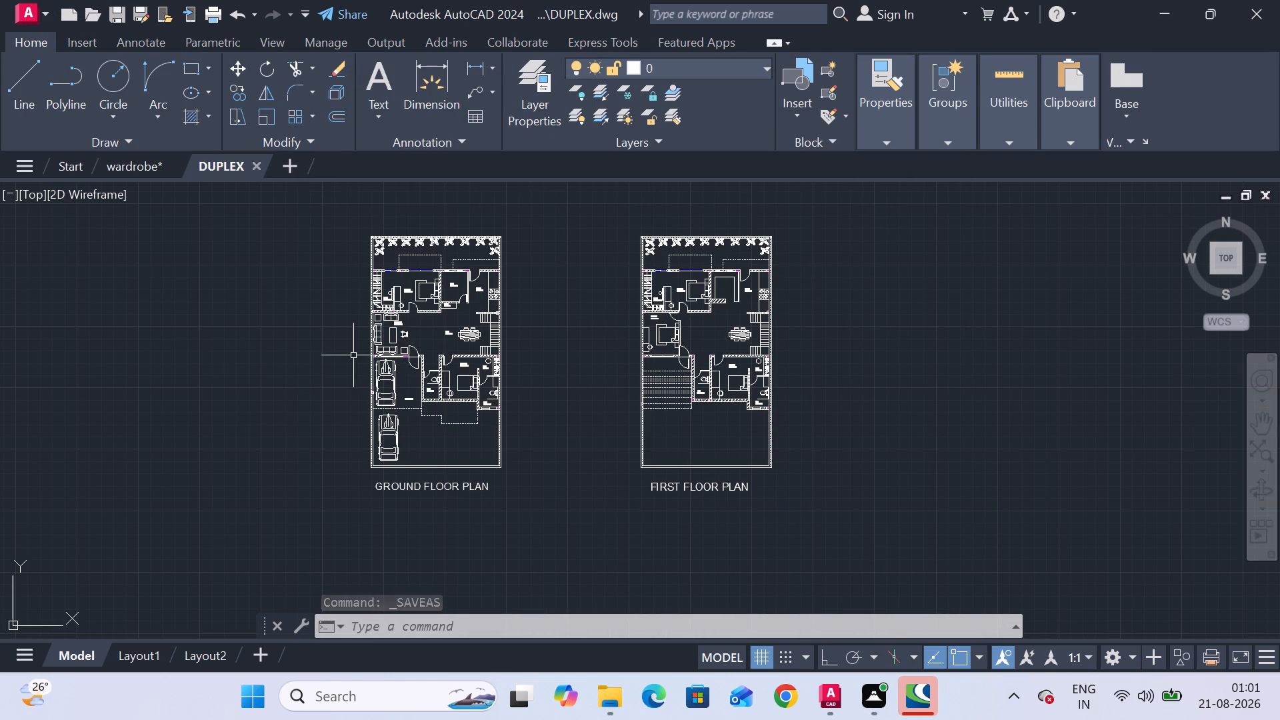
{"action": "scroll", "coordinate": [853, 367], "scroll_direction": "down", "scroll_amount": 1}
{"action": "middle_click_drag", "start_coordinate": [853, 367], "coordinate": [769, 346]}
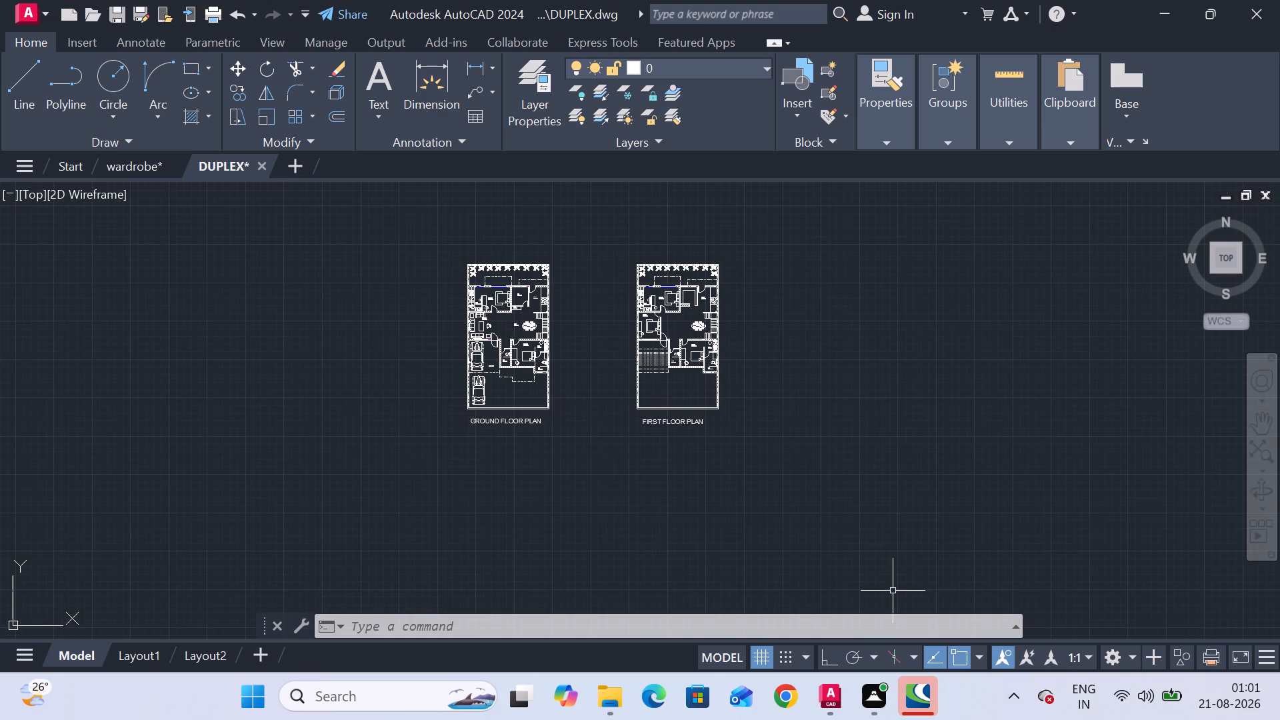
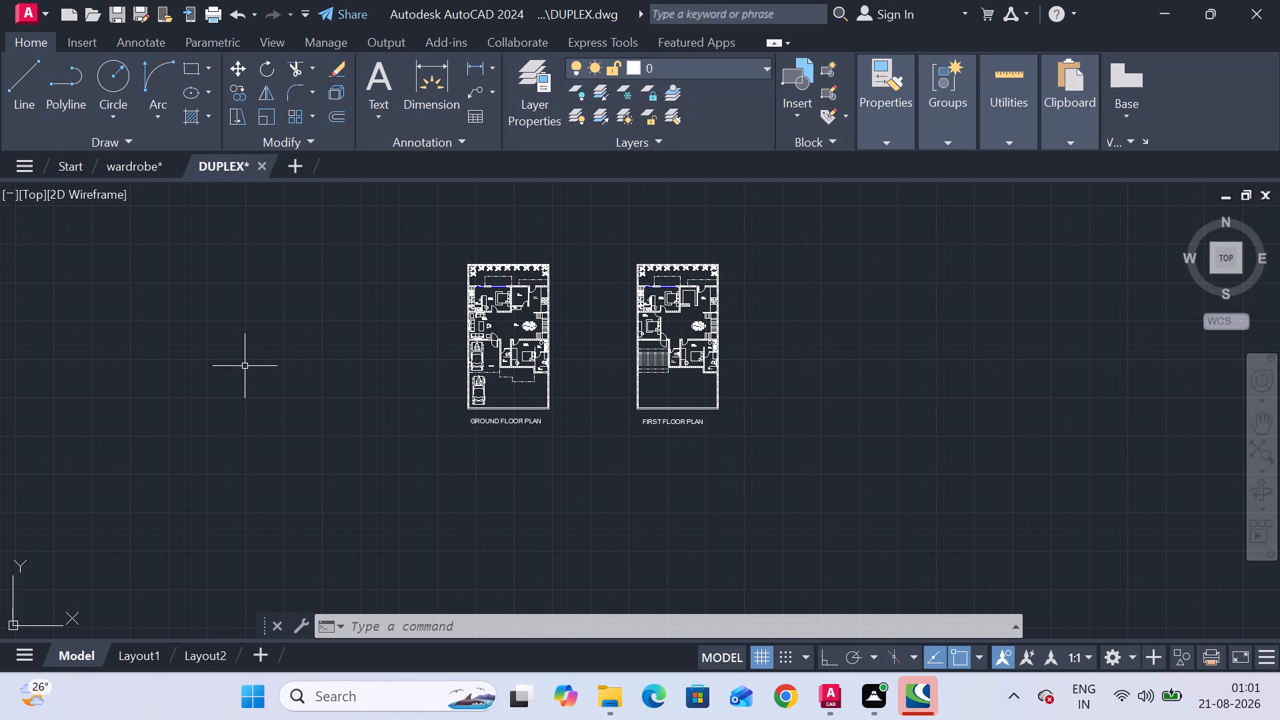
Export the displayed floor plans as DUPLEX.pdf to the vennela folder, using the AutoCAD PDF (General Documentation) preset.
{"action": "left_click", "coordinate": [37, 10]}
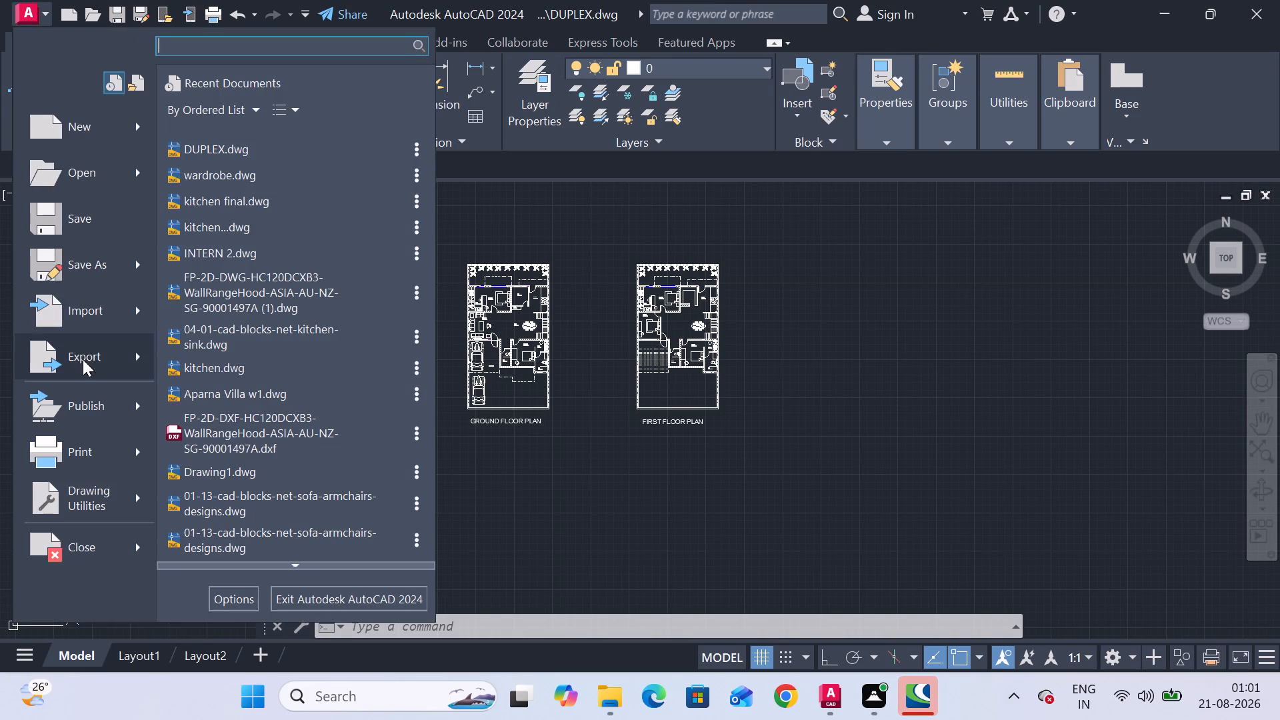
{"action": "left_click", "coordinate": [83, 359]}
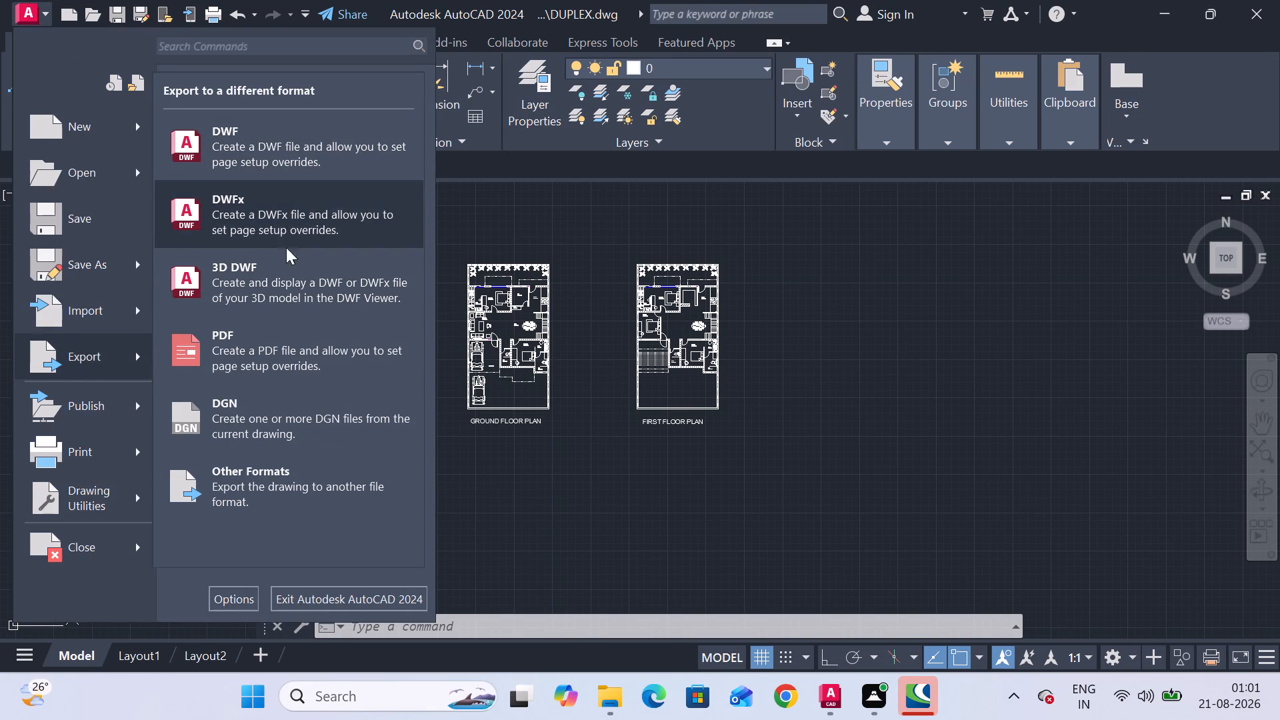
{"action": "left_click", "coordinate": [275, 355]}
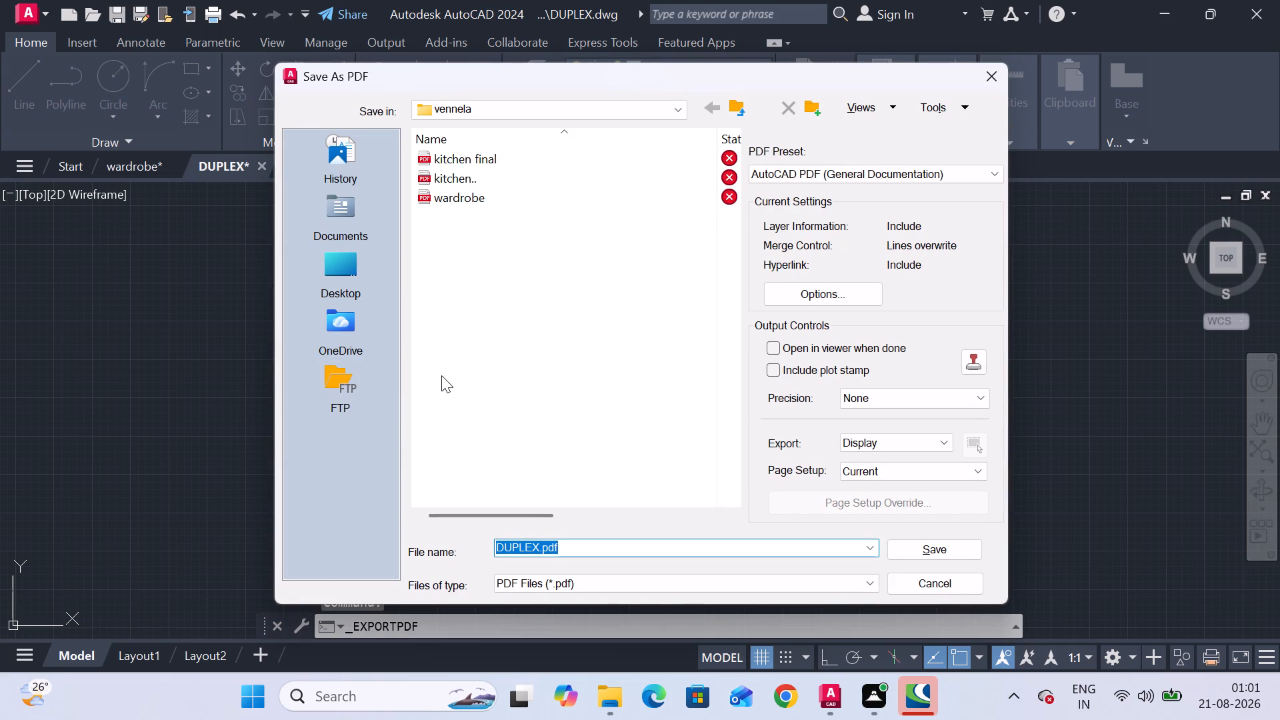
{"action": "left_click", "coordinate": [955, 546]}
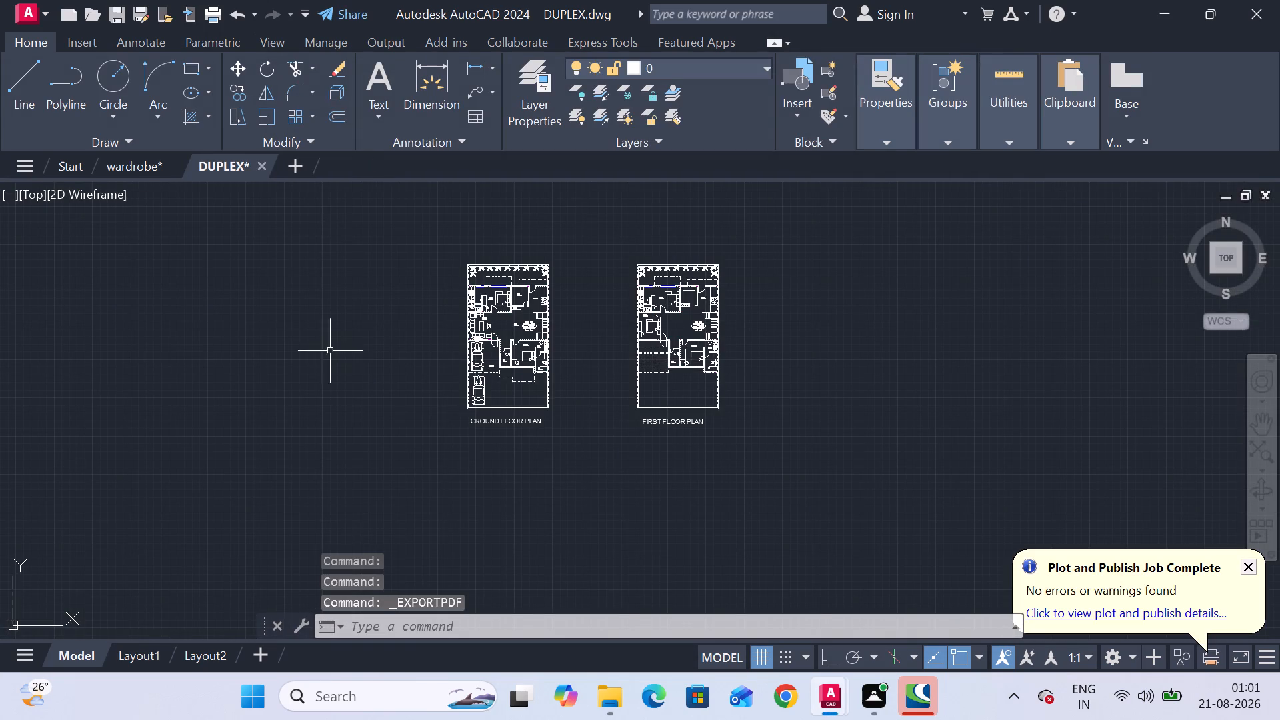
{"action": "middle_click_drag", "start_coordinate": [367, 336], "coordinate": [169, 287]}
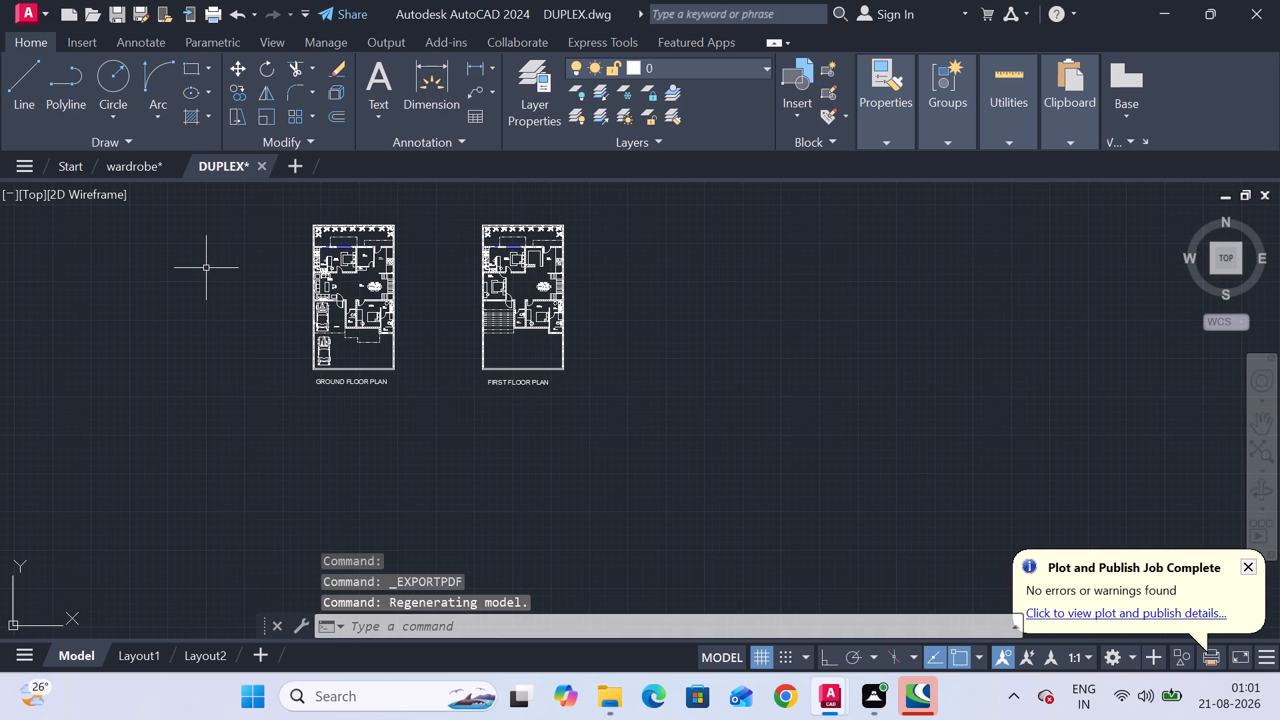
{"action": "scroll", "coordinate": [206, 268], "scroll_direction": "up", "scroll_amount": 1}
{"action": "middle_click_drag", "start_coordinate": [217, 288], "coordinate": [209, 330]}
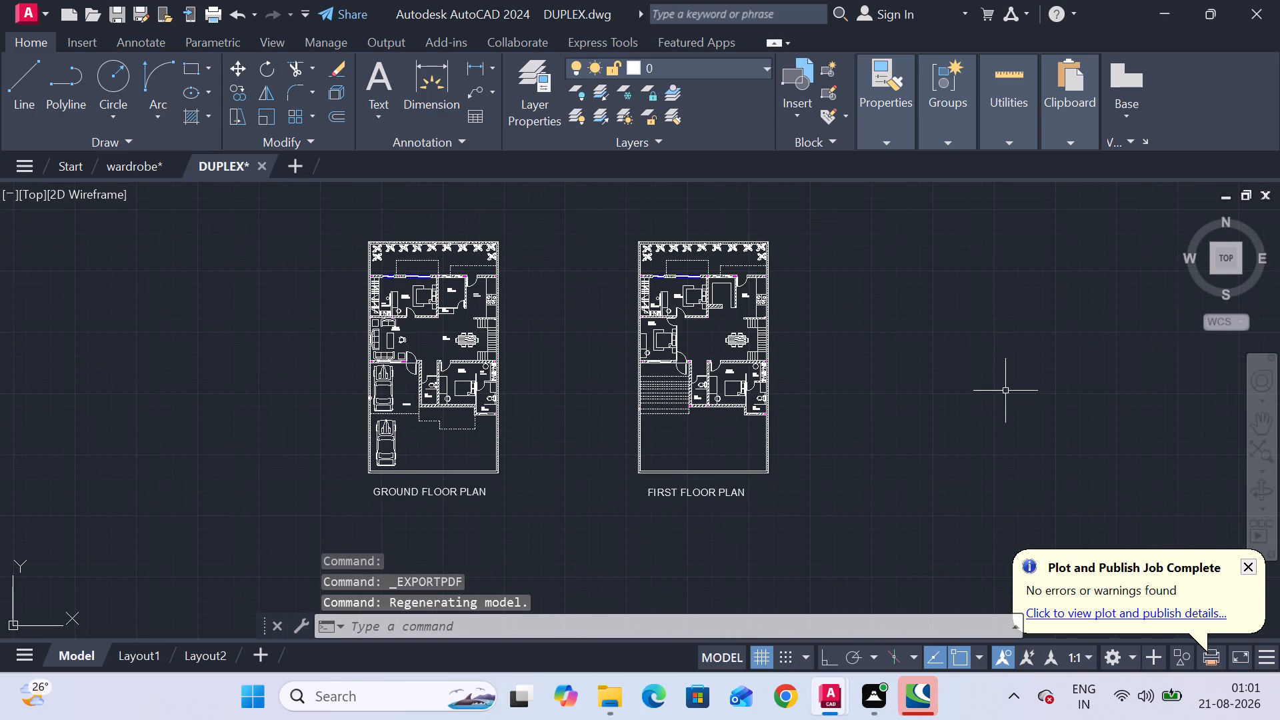
{"action": "left_click", "coordinate": [1251, 569]}
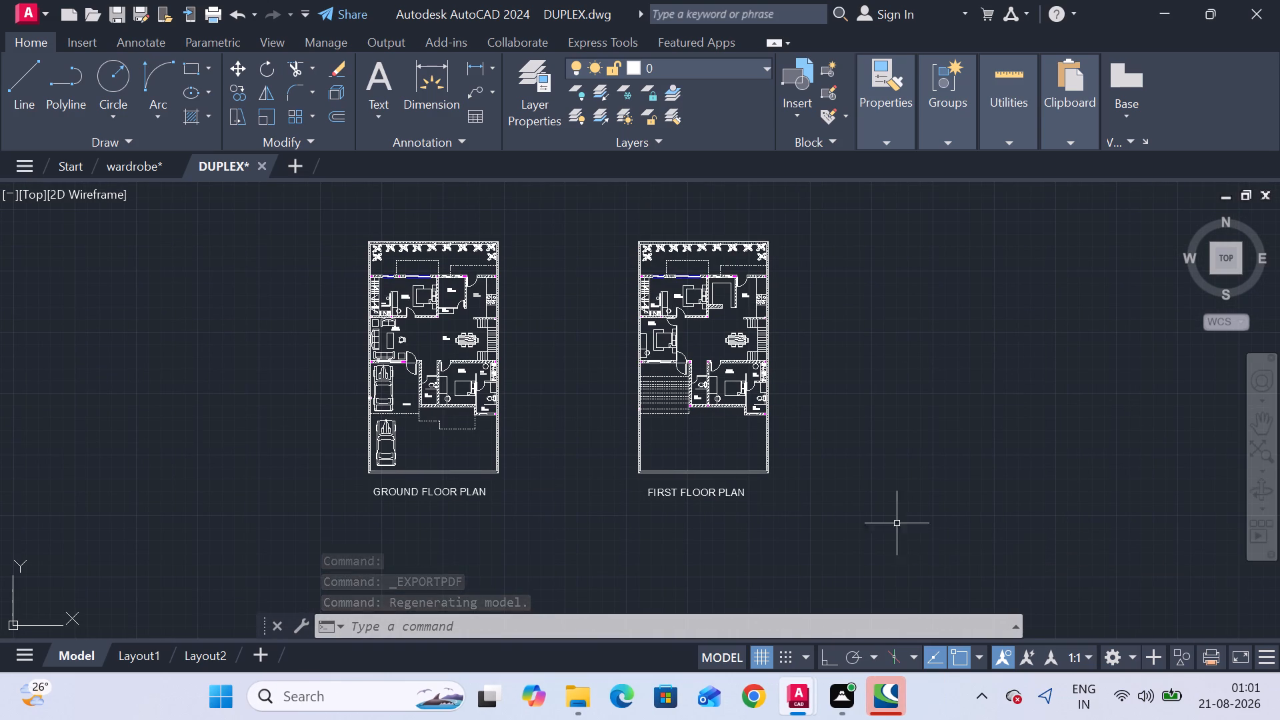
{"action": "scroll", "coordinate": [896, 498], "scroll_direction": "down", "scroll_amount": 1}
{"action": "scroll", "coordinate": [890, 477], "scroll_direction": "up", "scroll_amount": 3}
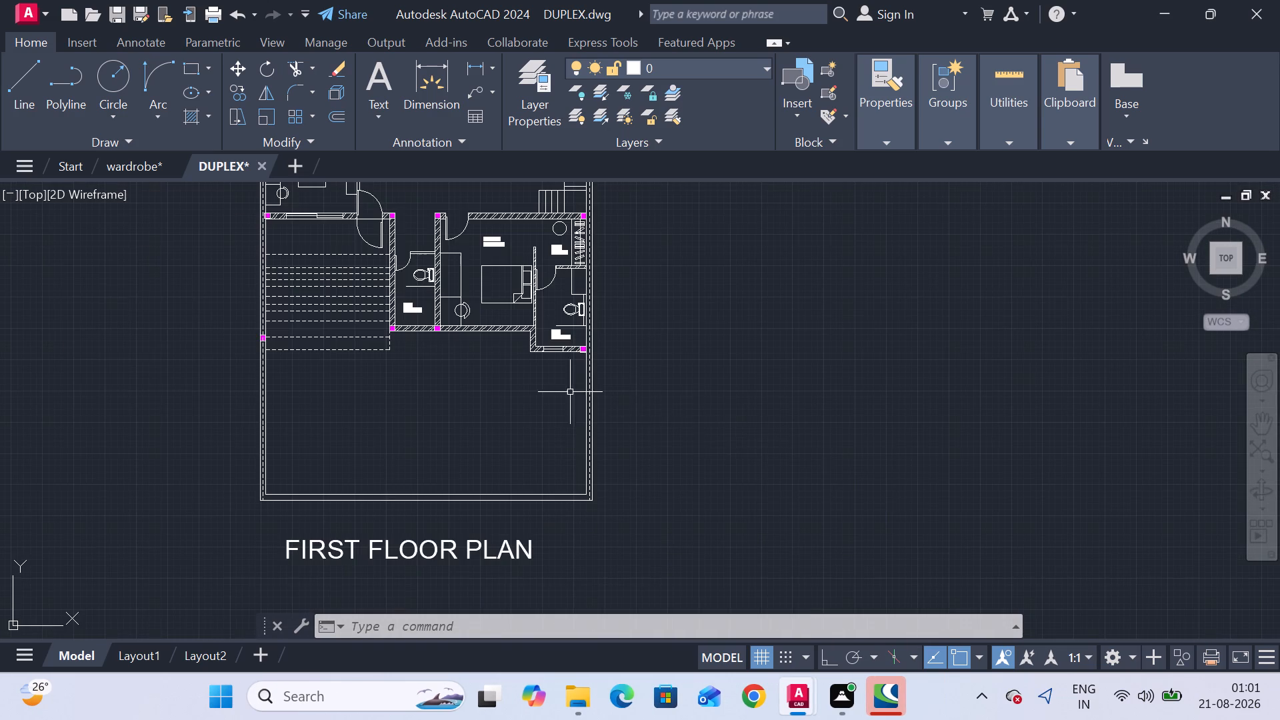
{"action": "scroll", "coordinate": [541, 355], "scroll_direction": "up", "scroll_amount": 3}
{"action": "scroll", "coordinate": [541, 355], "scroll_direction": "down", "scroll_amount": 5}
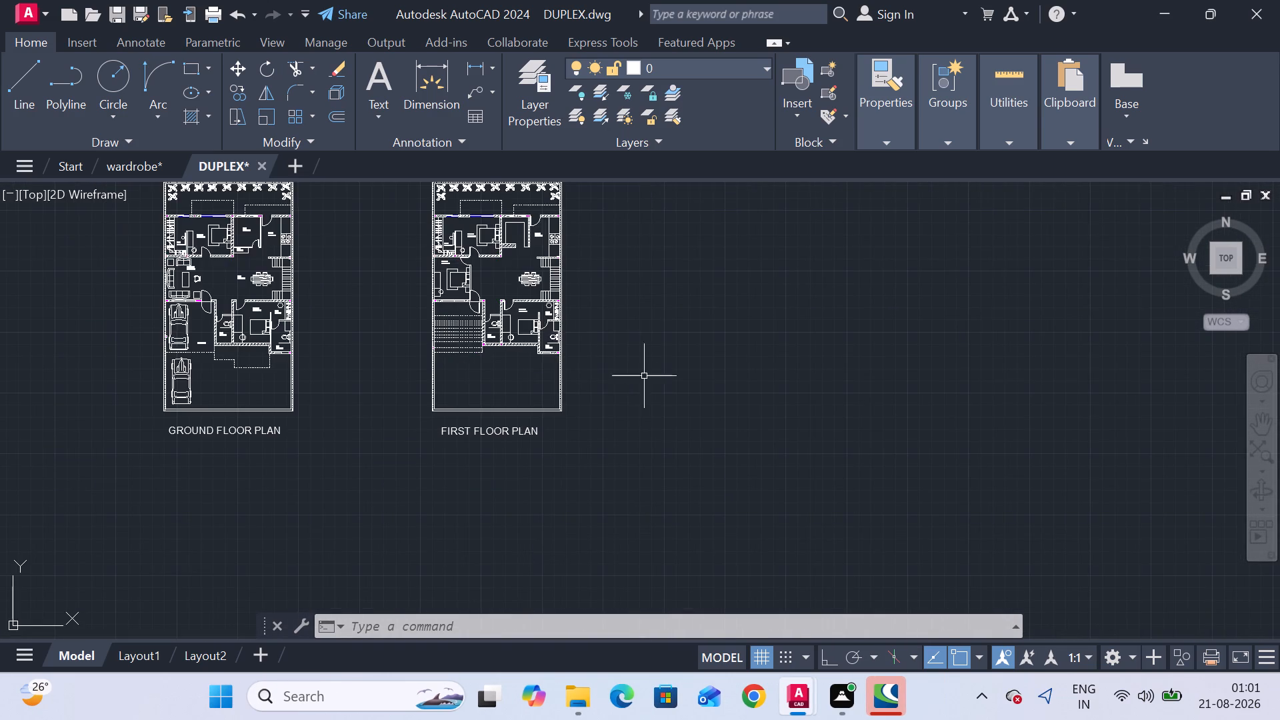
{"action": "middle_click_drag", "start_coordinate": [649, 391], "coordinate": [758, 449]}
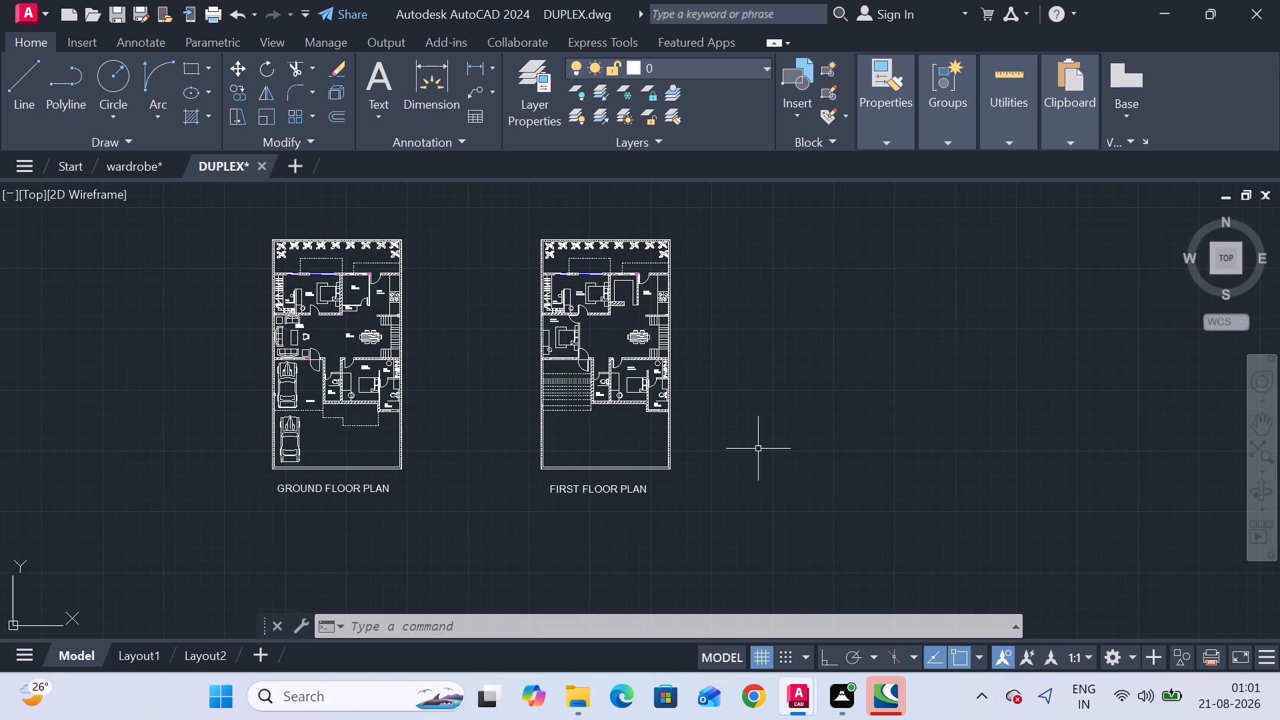
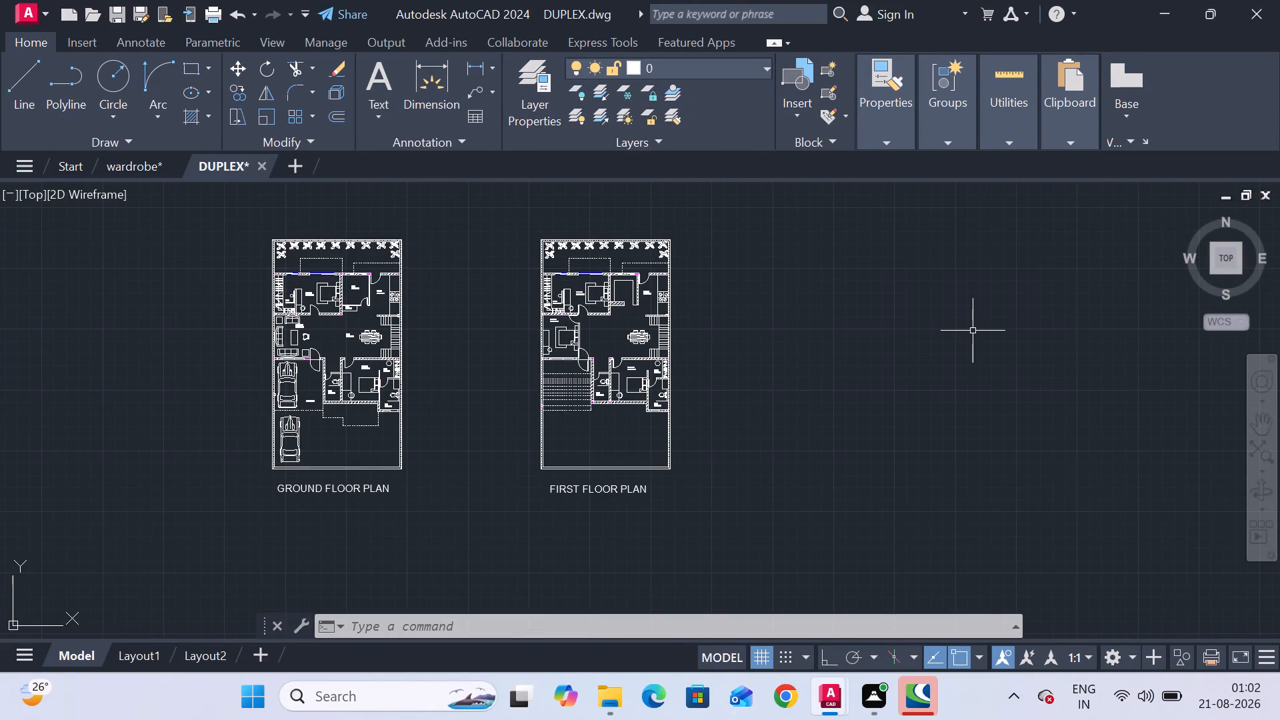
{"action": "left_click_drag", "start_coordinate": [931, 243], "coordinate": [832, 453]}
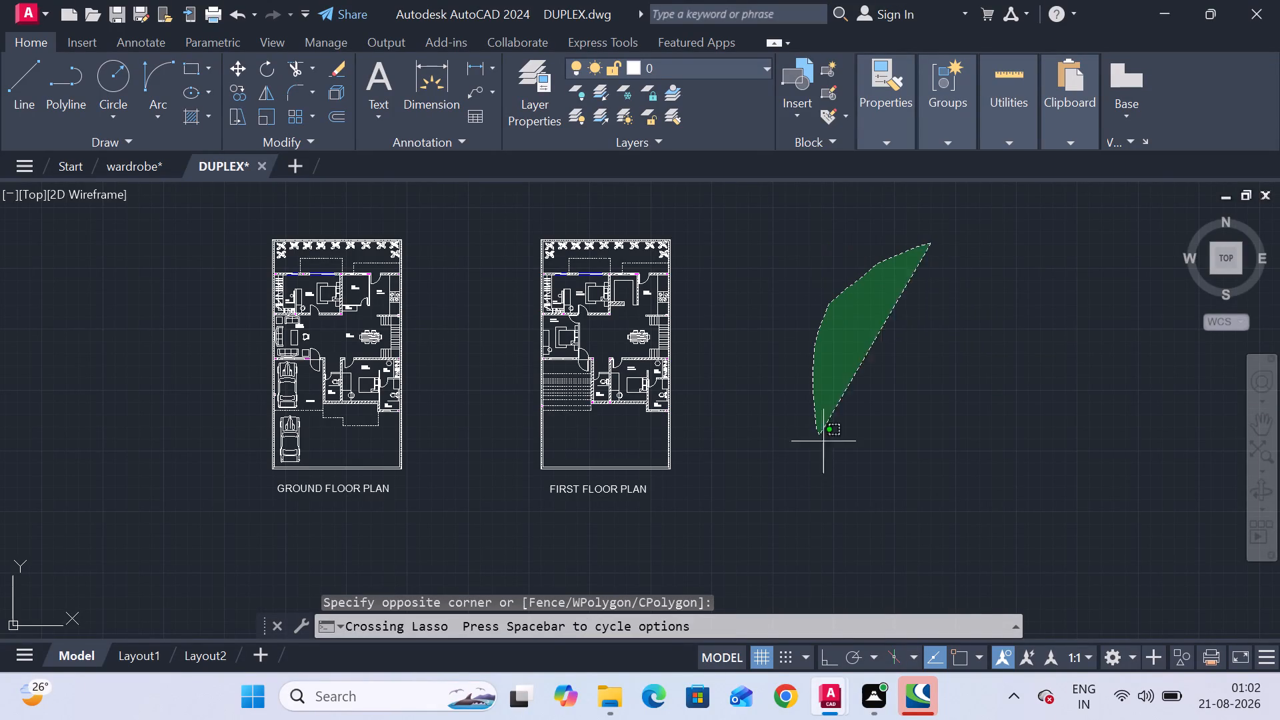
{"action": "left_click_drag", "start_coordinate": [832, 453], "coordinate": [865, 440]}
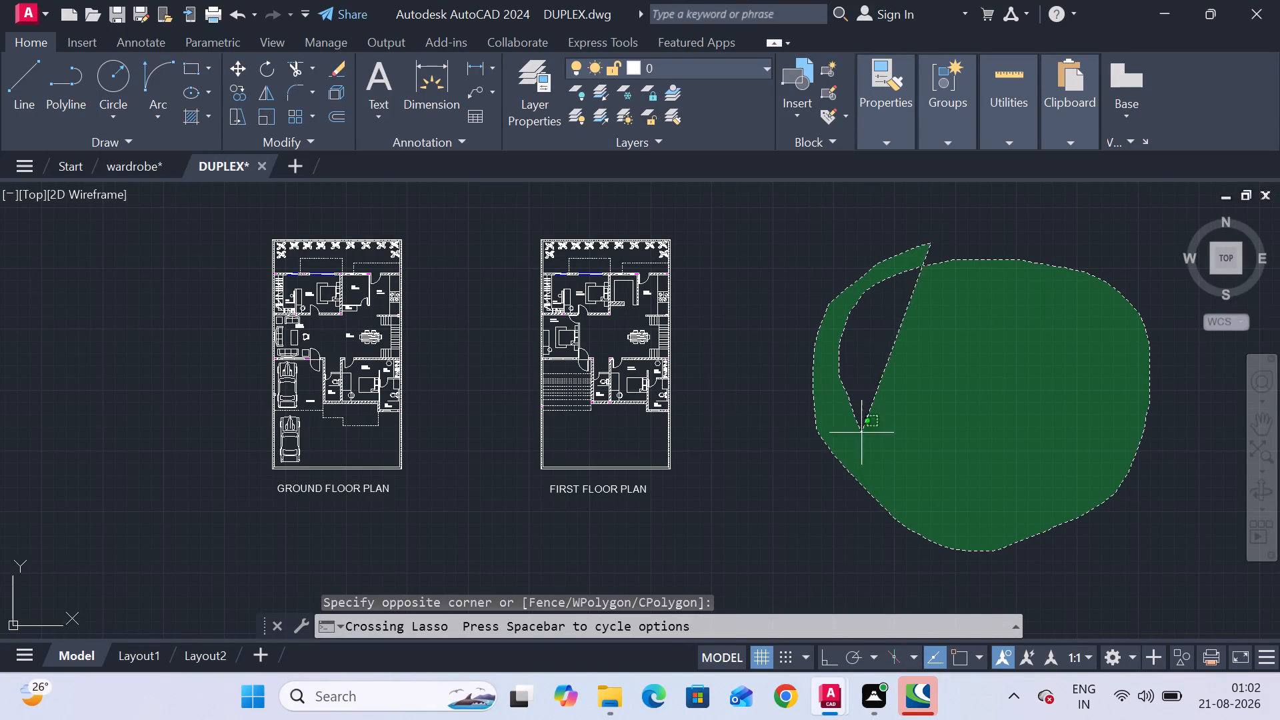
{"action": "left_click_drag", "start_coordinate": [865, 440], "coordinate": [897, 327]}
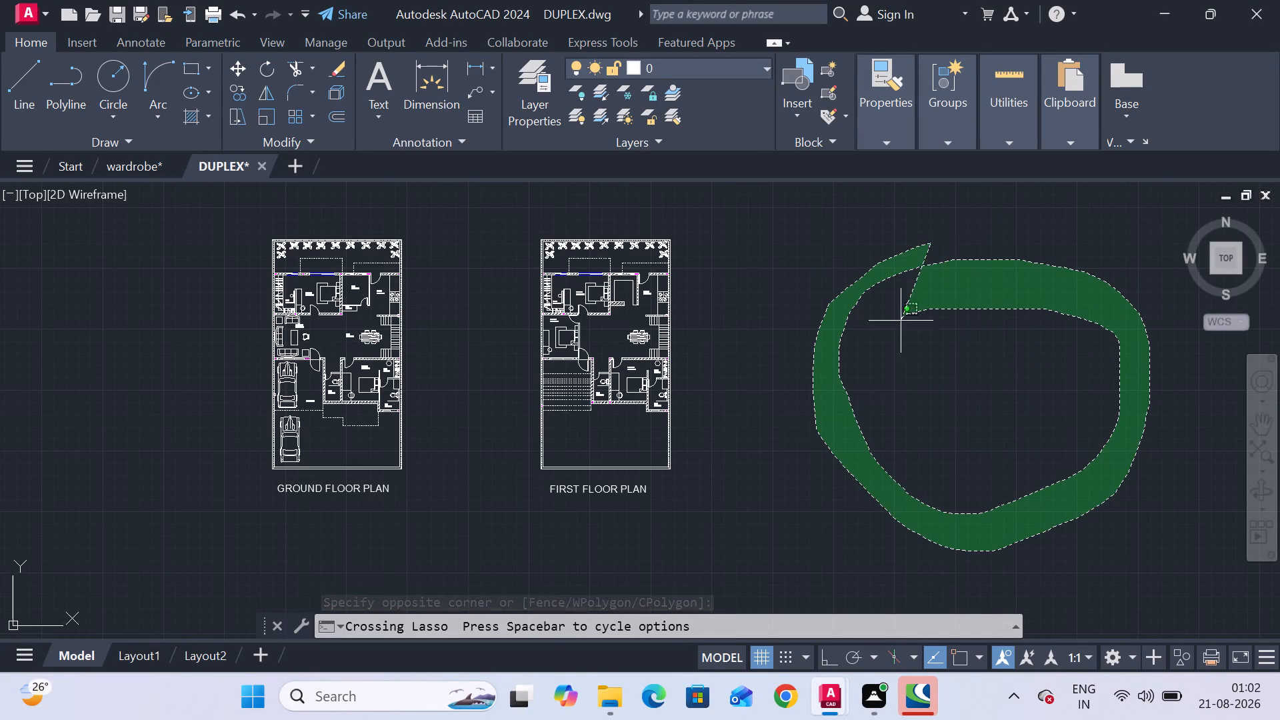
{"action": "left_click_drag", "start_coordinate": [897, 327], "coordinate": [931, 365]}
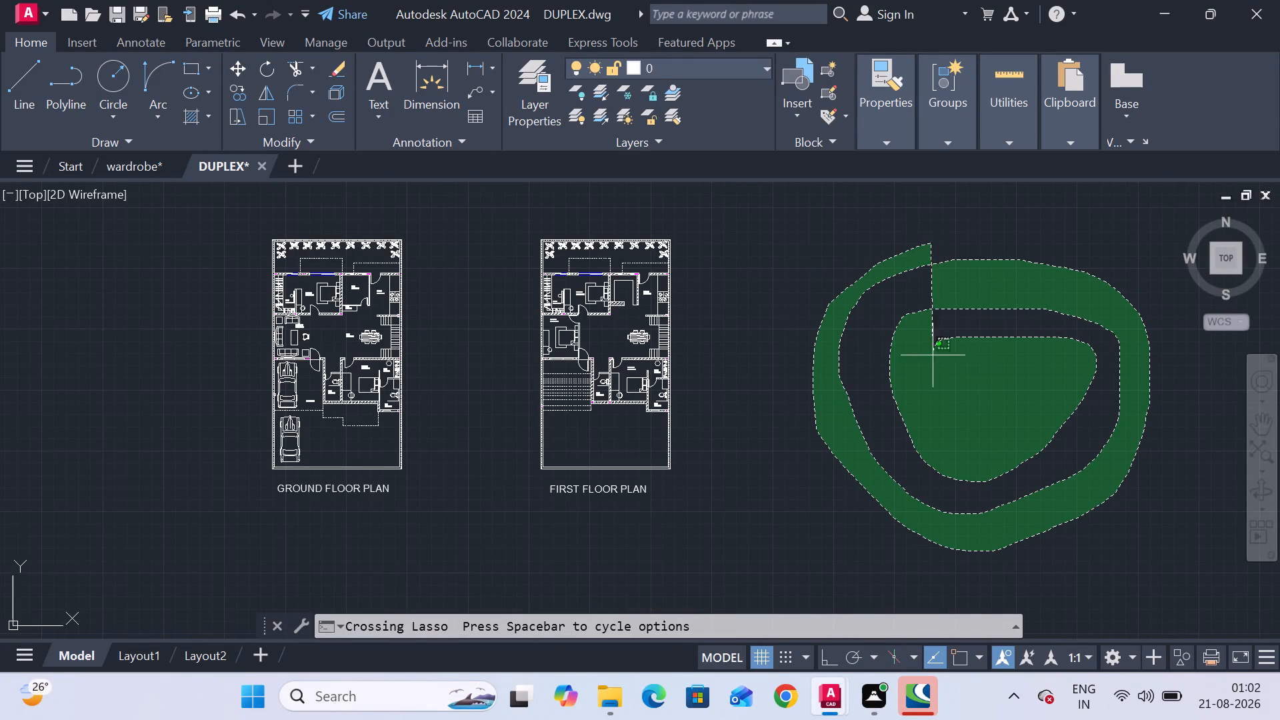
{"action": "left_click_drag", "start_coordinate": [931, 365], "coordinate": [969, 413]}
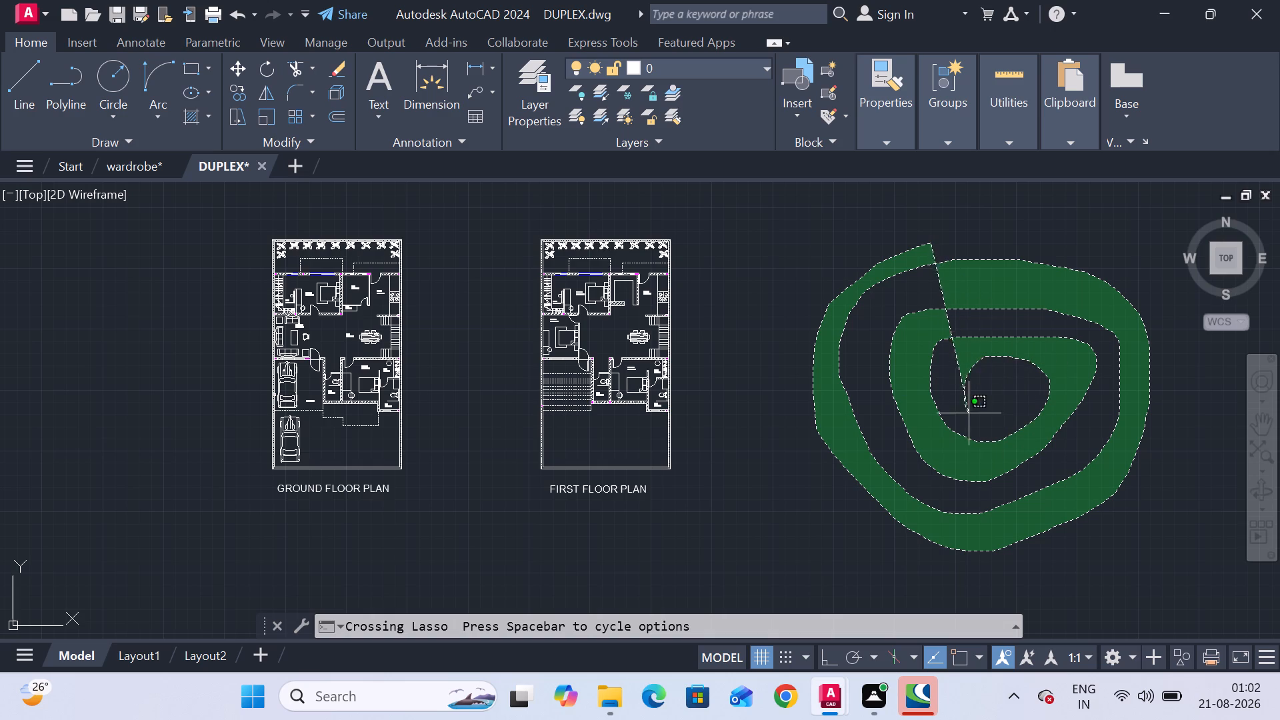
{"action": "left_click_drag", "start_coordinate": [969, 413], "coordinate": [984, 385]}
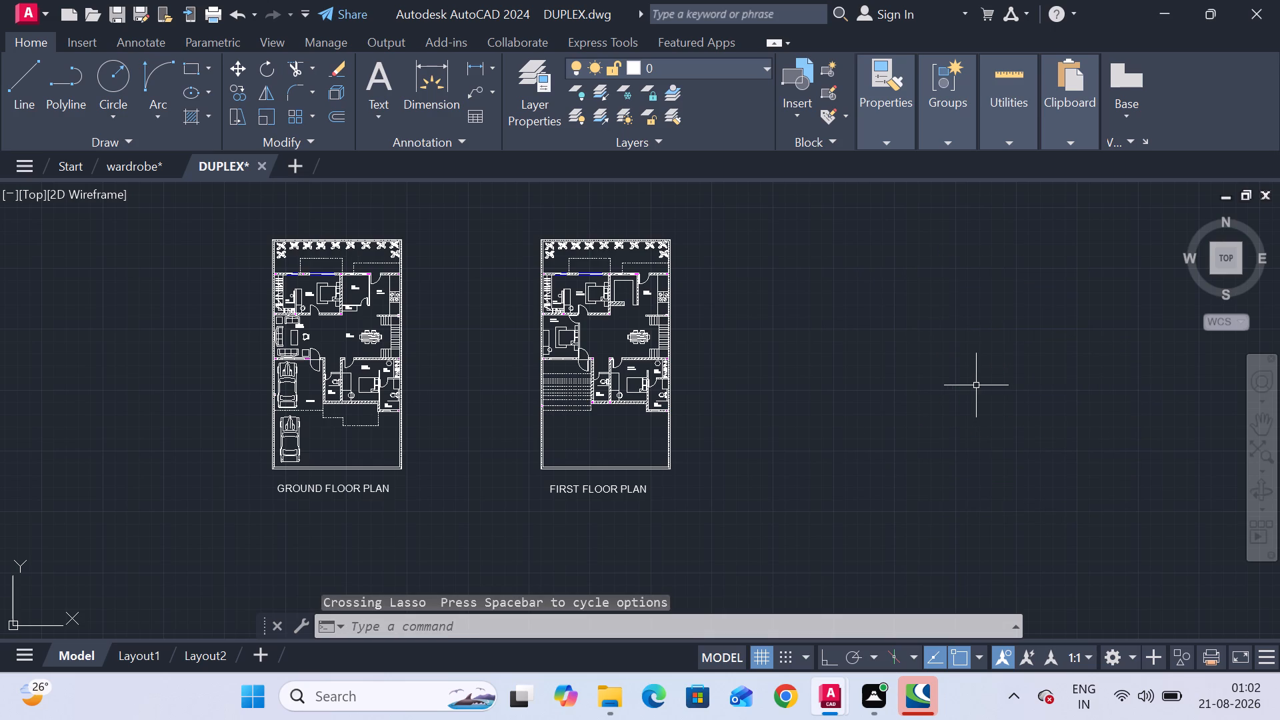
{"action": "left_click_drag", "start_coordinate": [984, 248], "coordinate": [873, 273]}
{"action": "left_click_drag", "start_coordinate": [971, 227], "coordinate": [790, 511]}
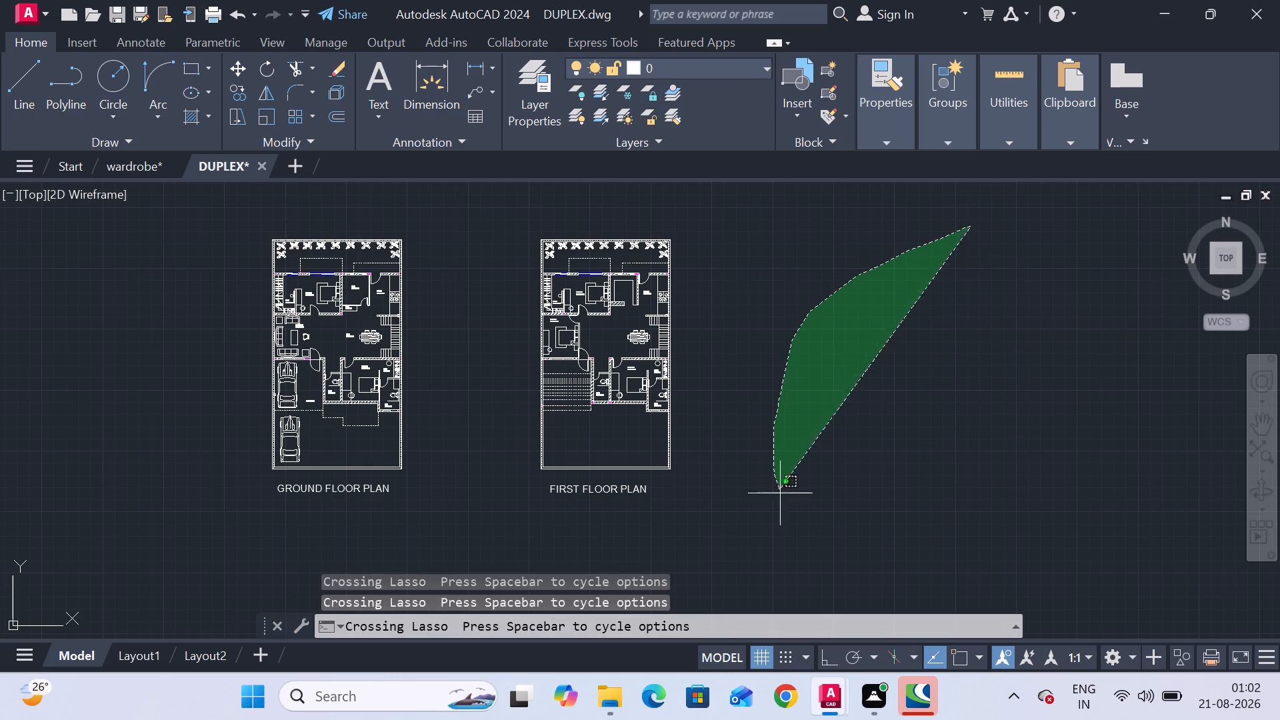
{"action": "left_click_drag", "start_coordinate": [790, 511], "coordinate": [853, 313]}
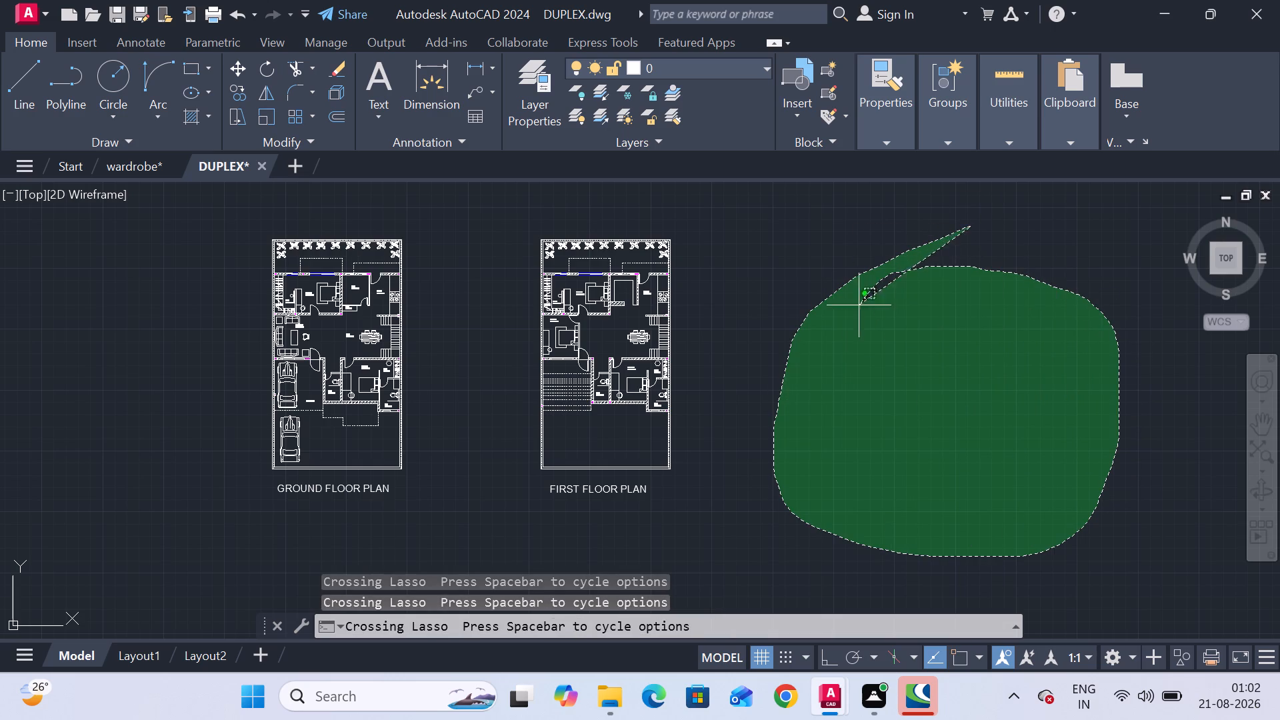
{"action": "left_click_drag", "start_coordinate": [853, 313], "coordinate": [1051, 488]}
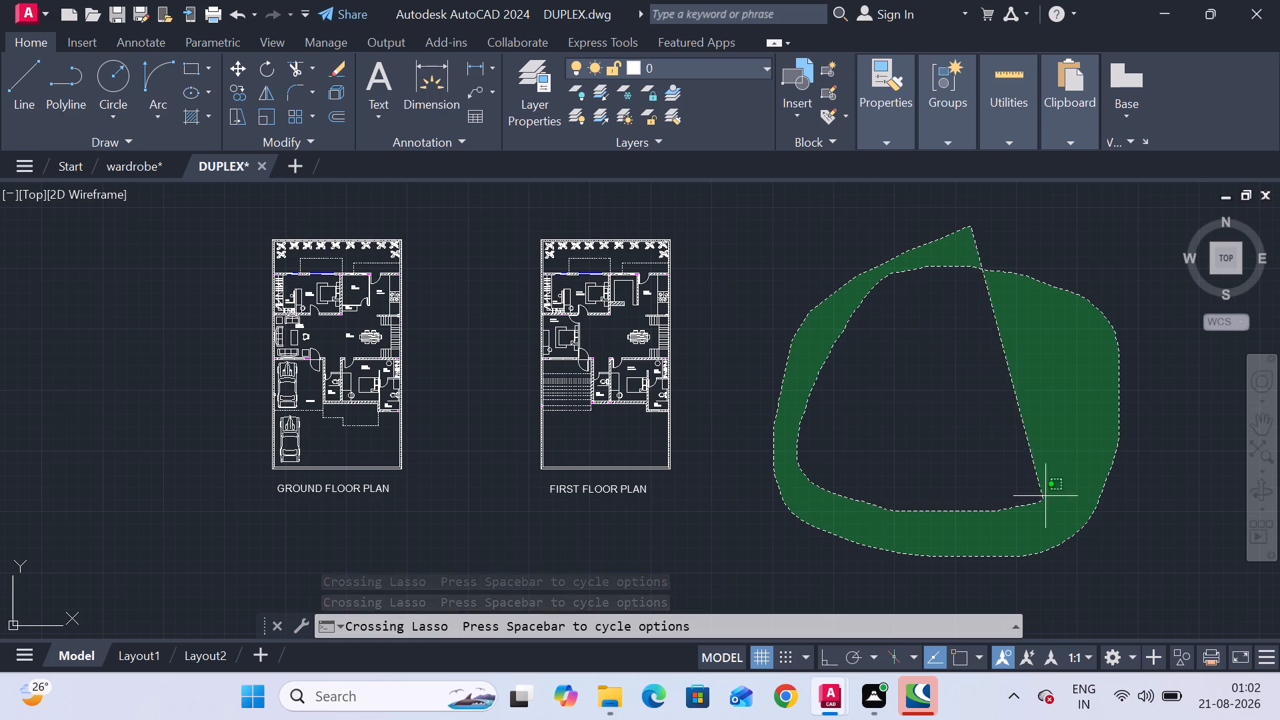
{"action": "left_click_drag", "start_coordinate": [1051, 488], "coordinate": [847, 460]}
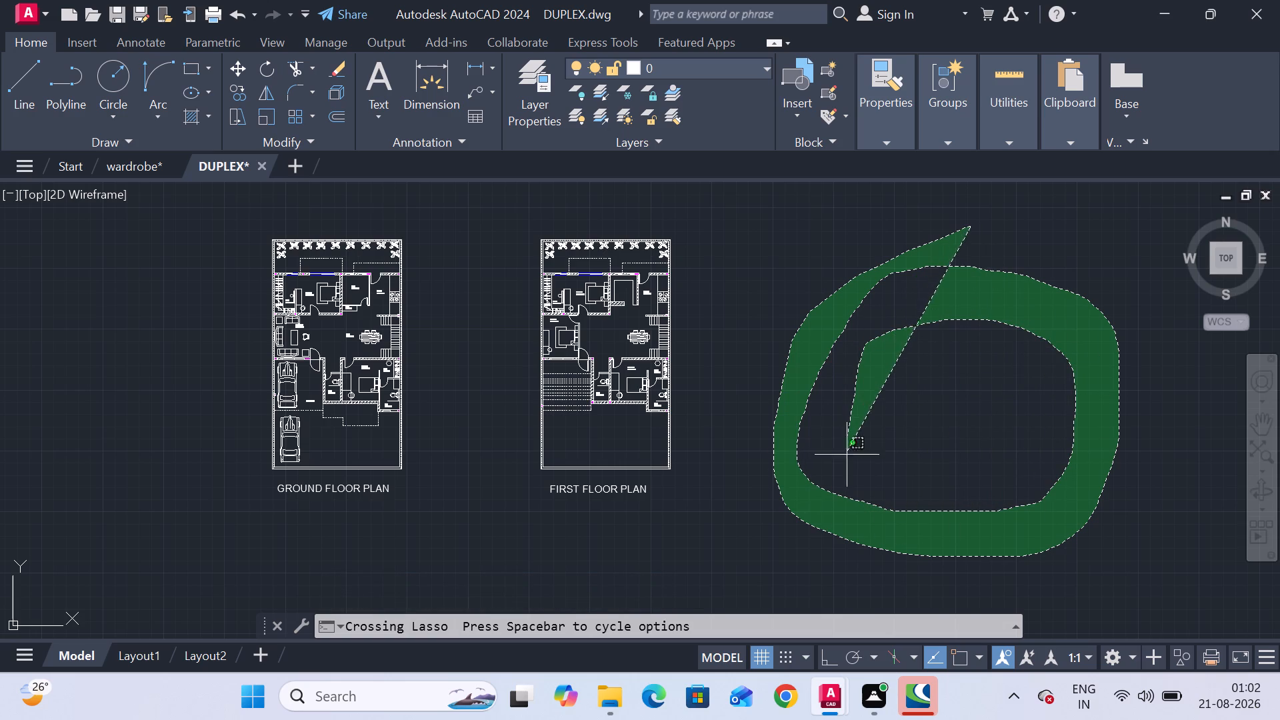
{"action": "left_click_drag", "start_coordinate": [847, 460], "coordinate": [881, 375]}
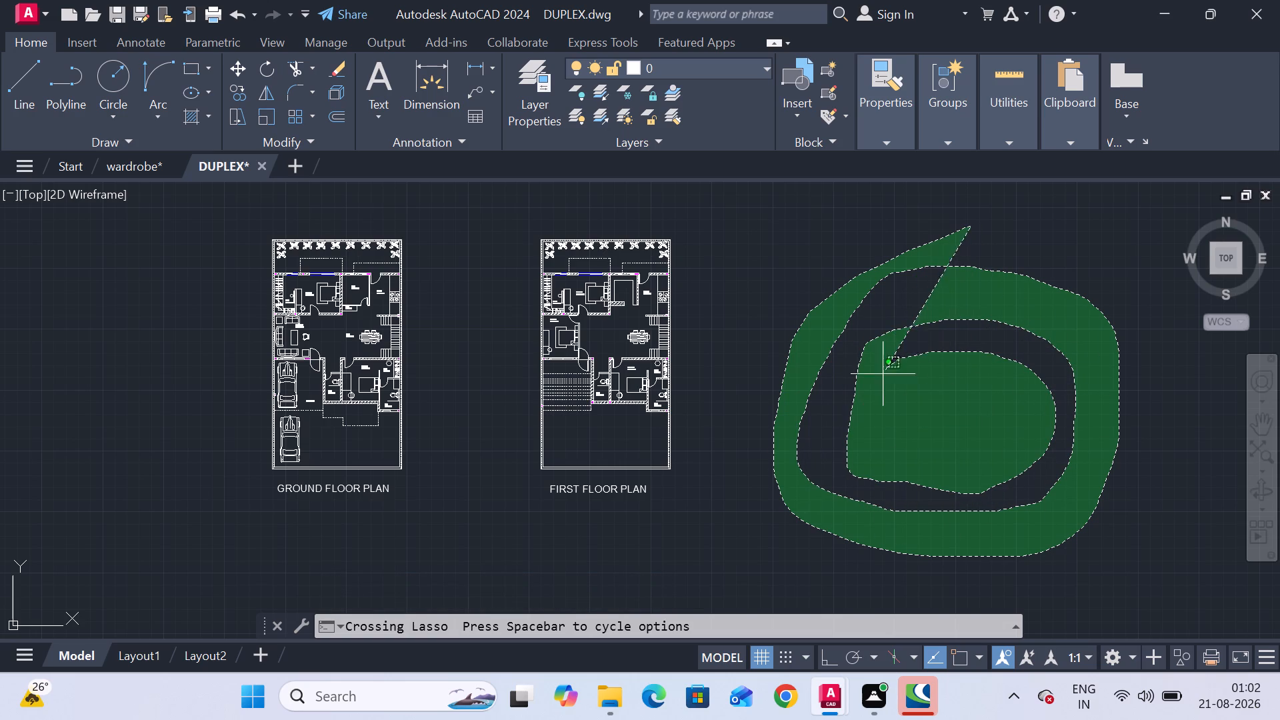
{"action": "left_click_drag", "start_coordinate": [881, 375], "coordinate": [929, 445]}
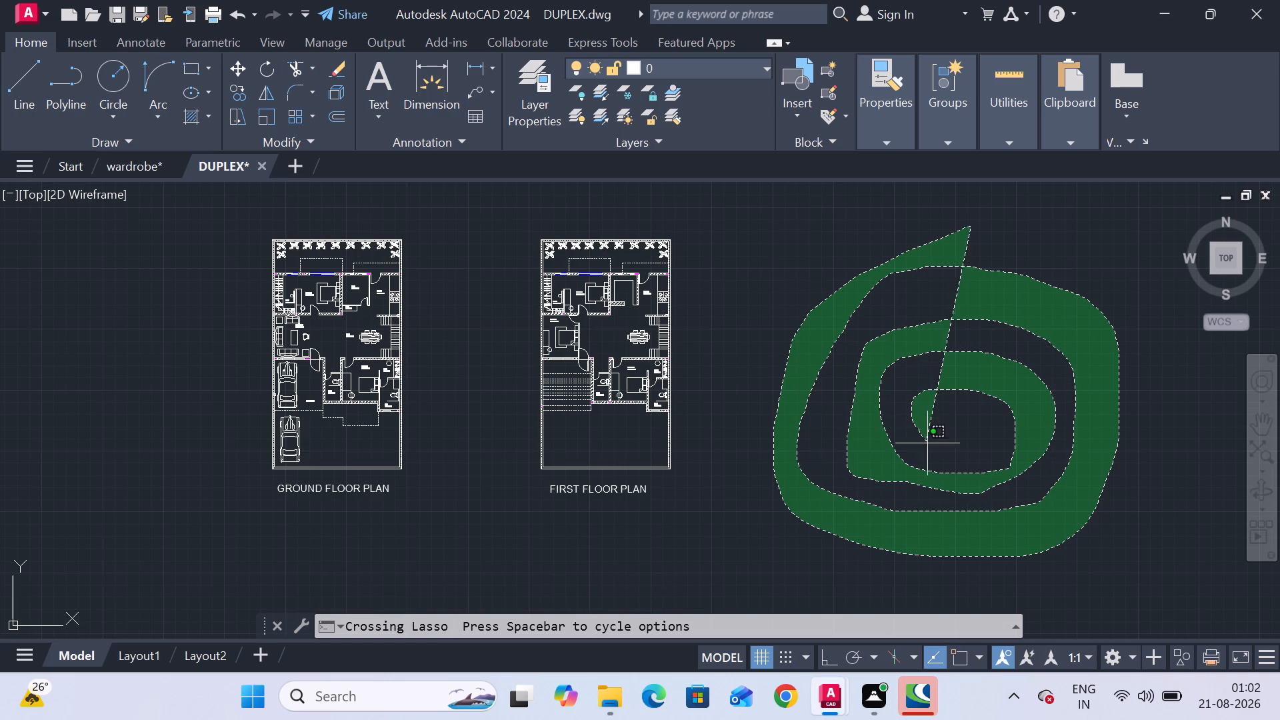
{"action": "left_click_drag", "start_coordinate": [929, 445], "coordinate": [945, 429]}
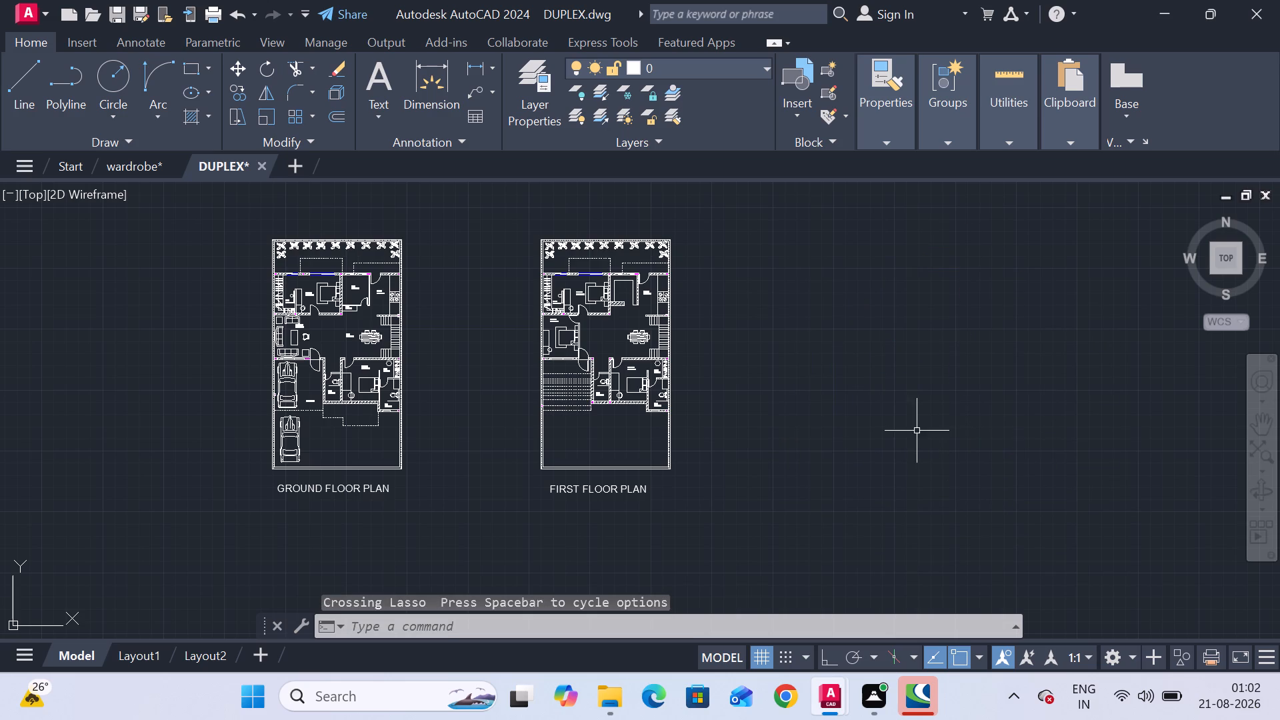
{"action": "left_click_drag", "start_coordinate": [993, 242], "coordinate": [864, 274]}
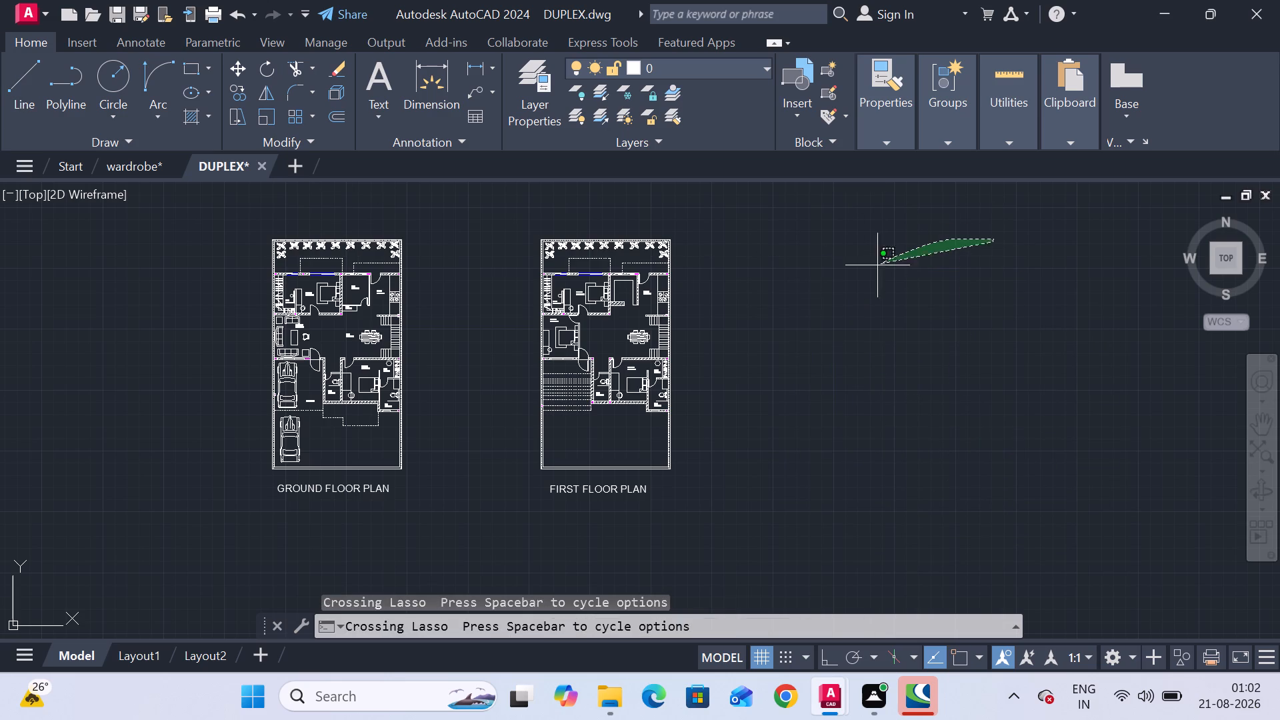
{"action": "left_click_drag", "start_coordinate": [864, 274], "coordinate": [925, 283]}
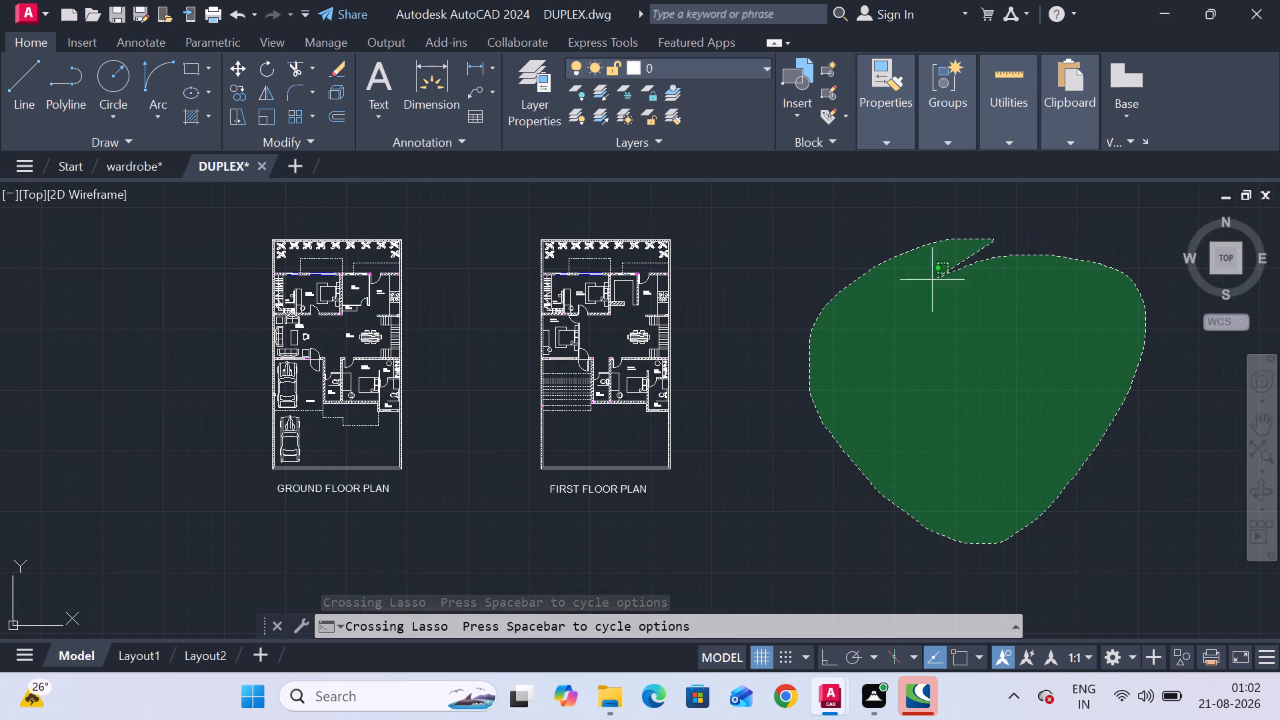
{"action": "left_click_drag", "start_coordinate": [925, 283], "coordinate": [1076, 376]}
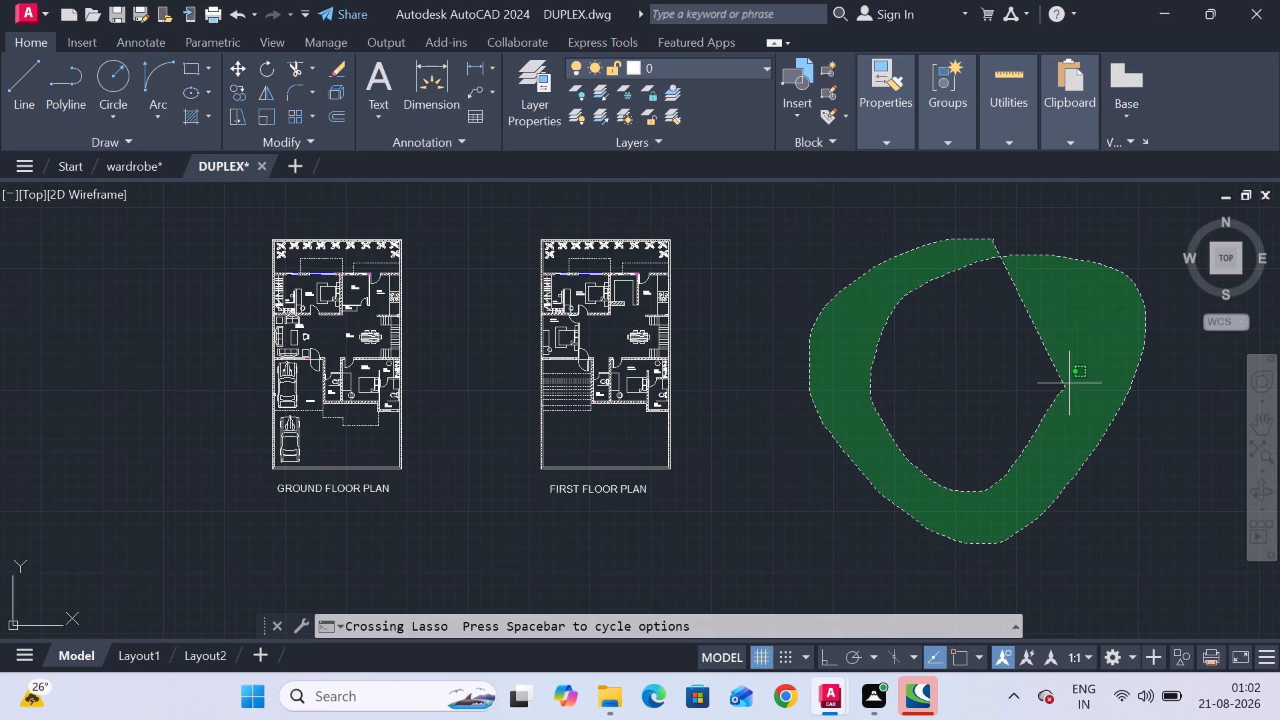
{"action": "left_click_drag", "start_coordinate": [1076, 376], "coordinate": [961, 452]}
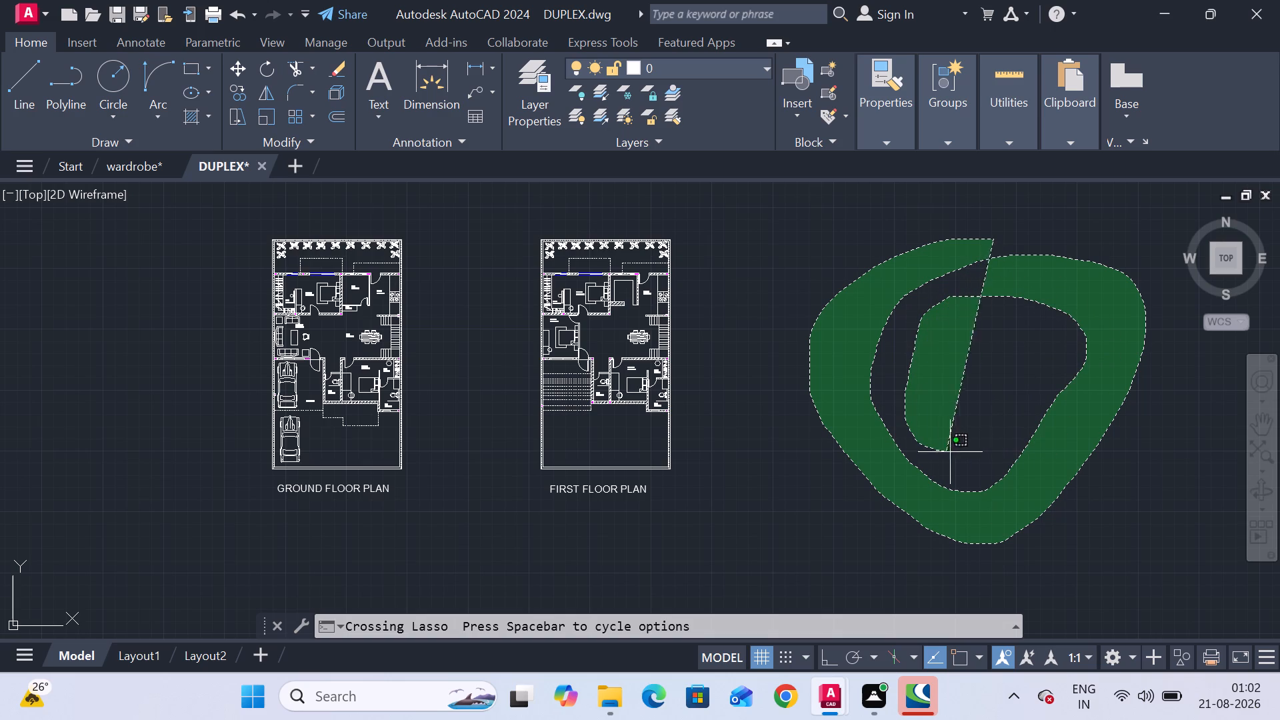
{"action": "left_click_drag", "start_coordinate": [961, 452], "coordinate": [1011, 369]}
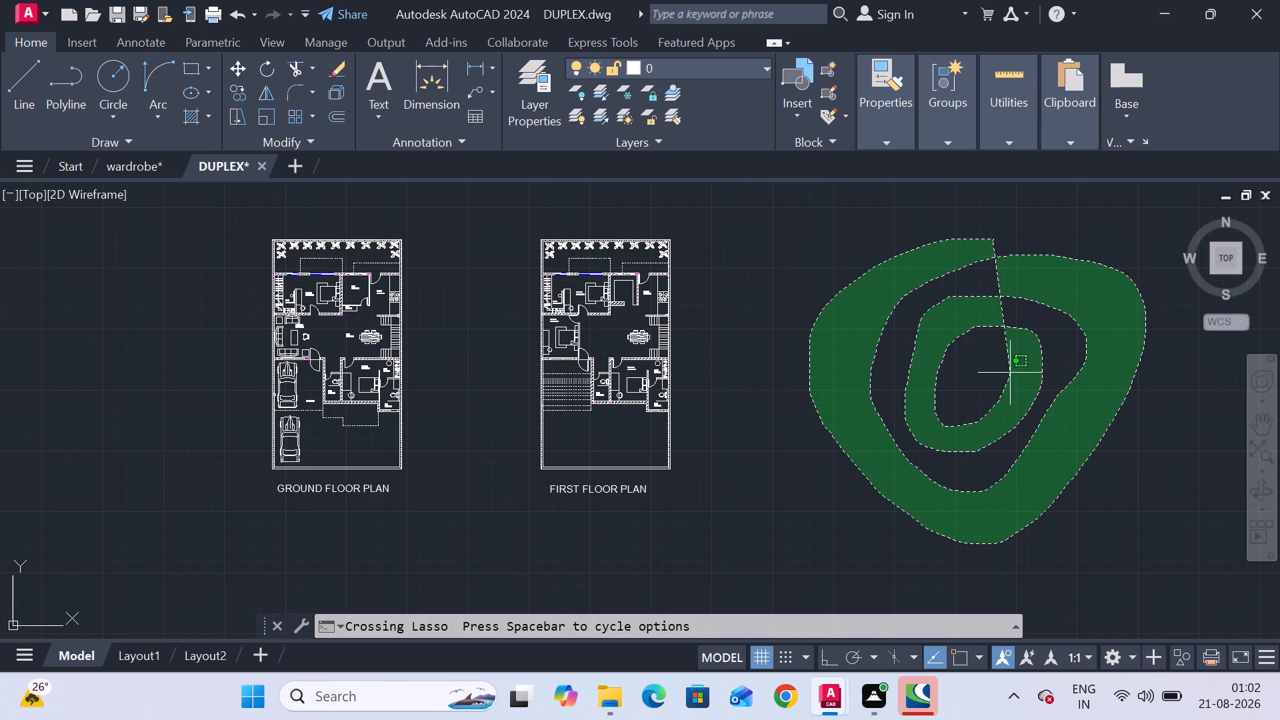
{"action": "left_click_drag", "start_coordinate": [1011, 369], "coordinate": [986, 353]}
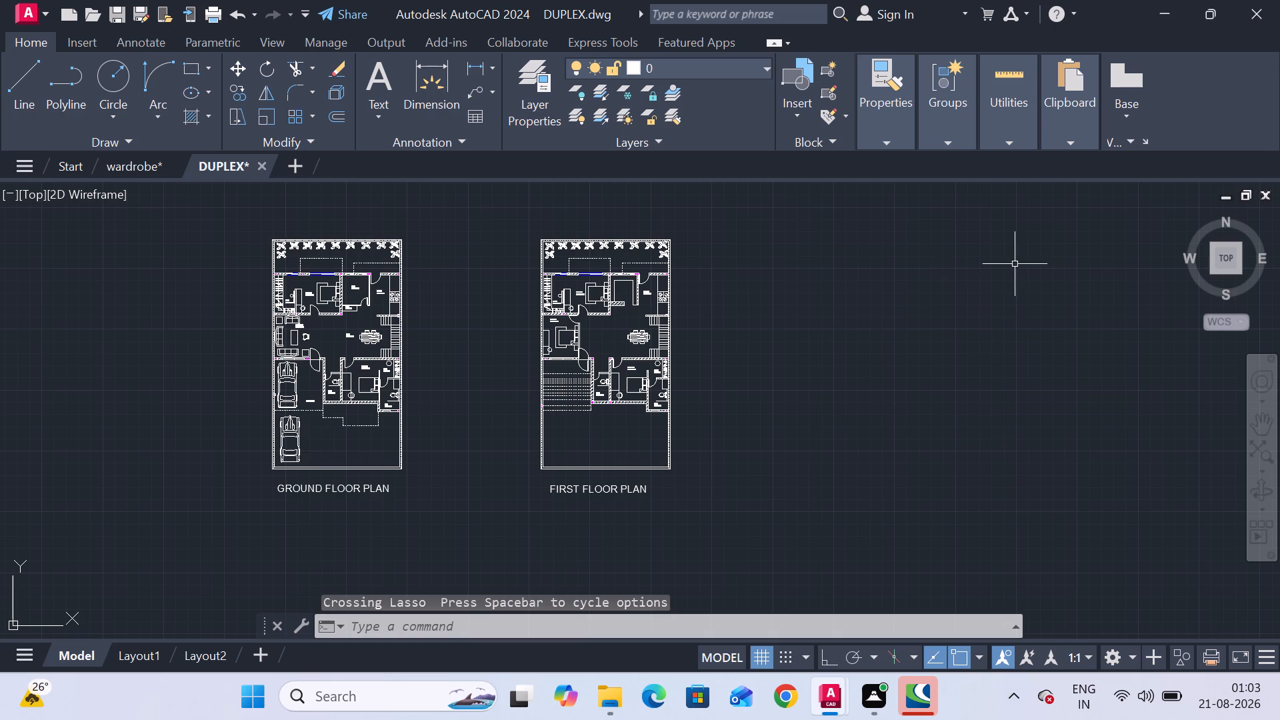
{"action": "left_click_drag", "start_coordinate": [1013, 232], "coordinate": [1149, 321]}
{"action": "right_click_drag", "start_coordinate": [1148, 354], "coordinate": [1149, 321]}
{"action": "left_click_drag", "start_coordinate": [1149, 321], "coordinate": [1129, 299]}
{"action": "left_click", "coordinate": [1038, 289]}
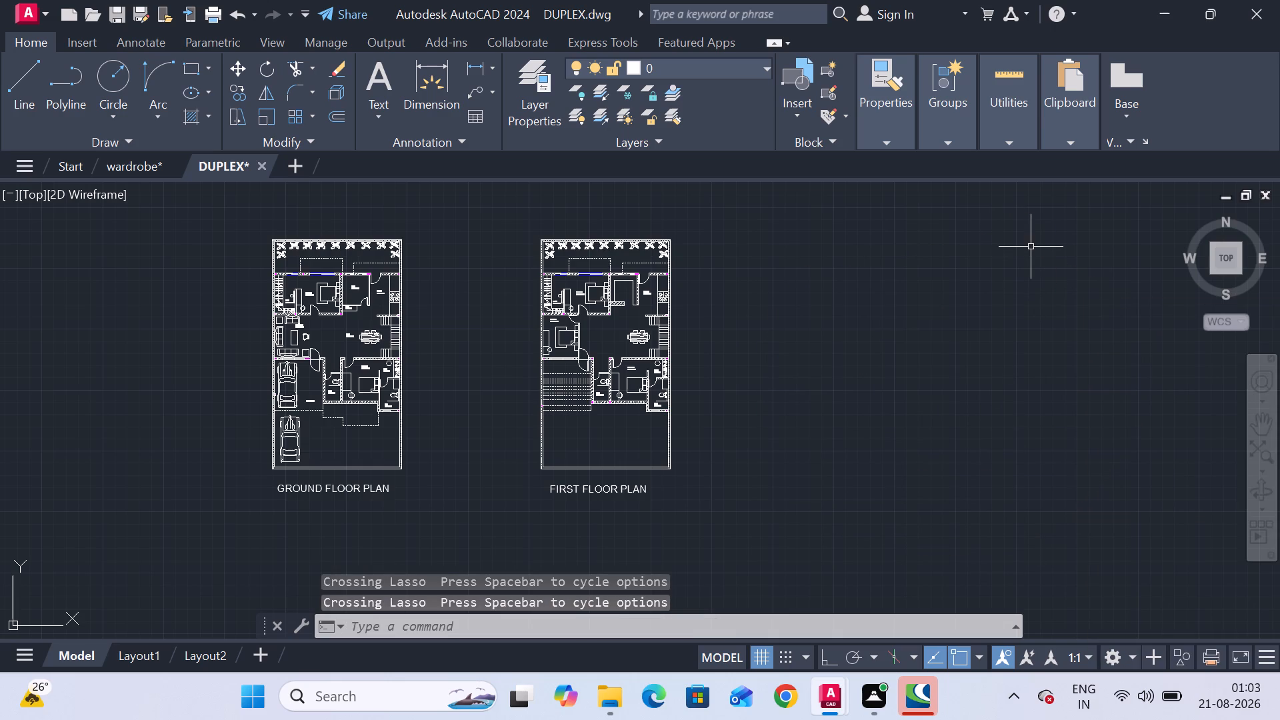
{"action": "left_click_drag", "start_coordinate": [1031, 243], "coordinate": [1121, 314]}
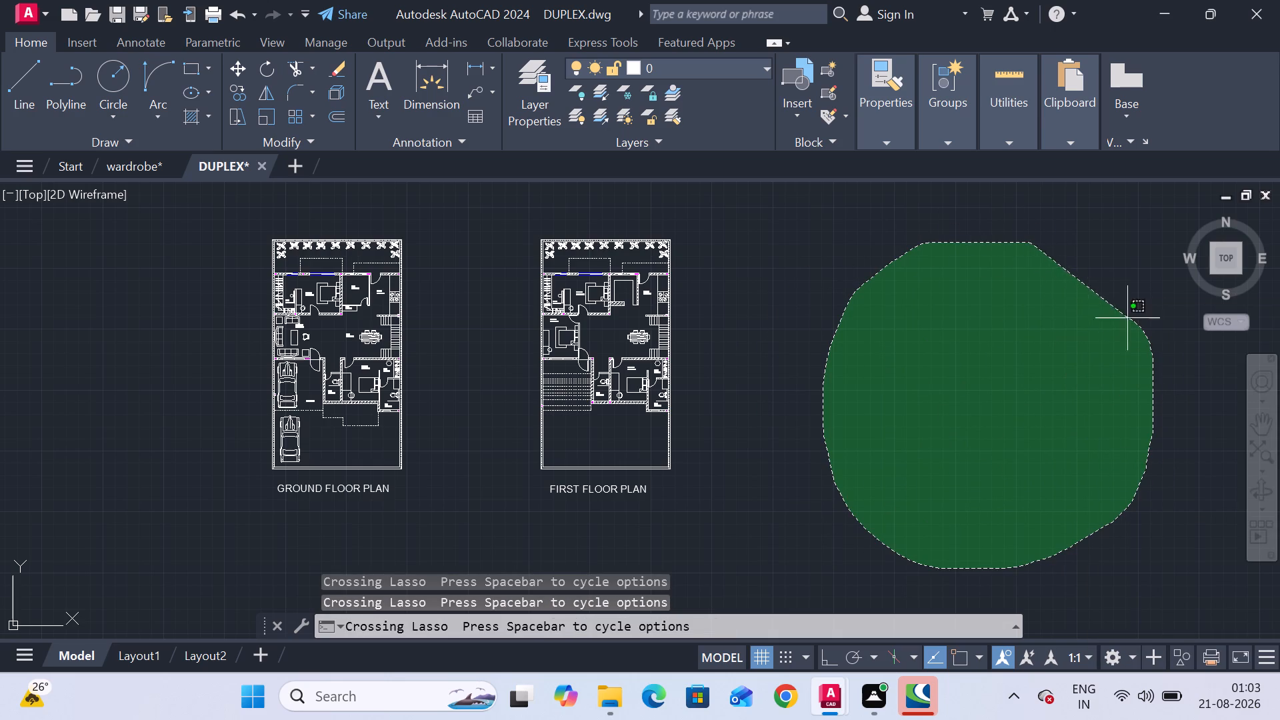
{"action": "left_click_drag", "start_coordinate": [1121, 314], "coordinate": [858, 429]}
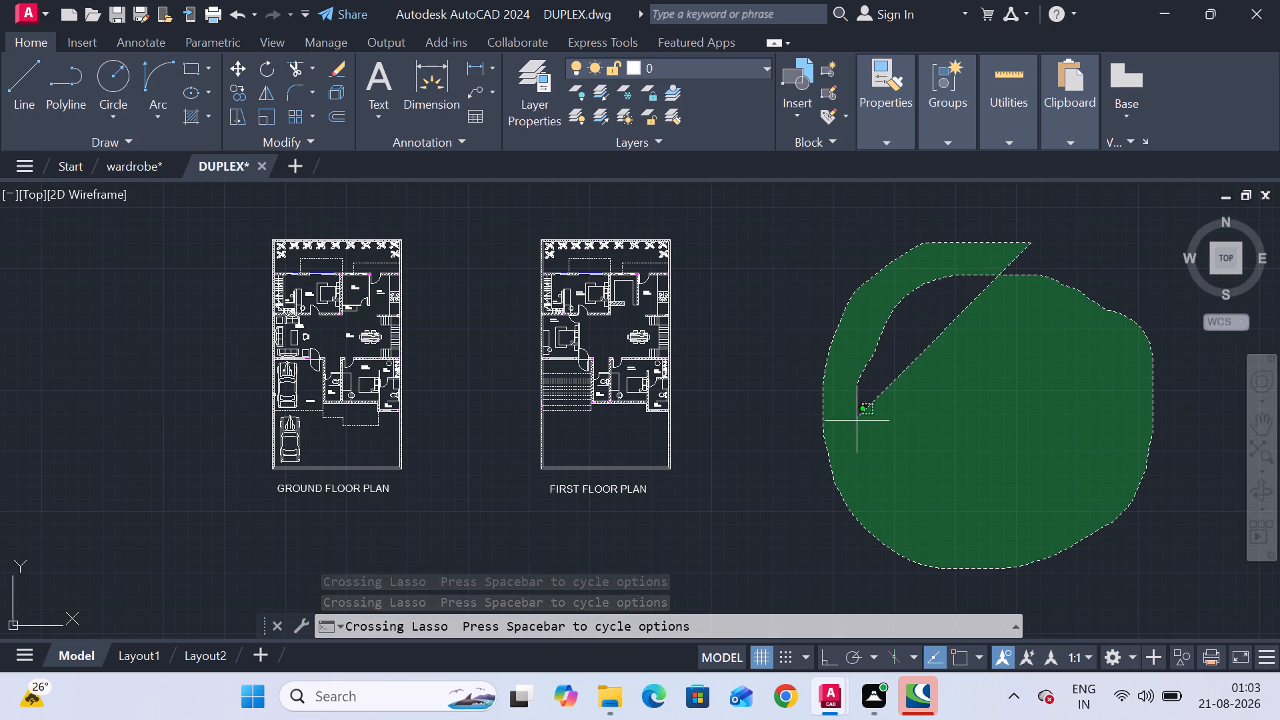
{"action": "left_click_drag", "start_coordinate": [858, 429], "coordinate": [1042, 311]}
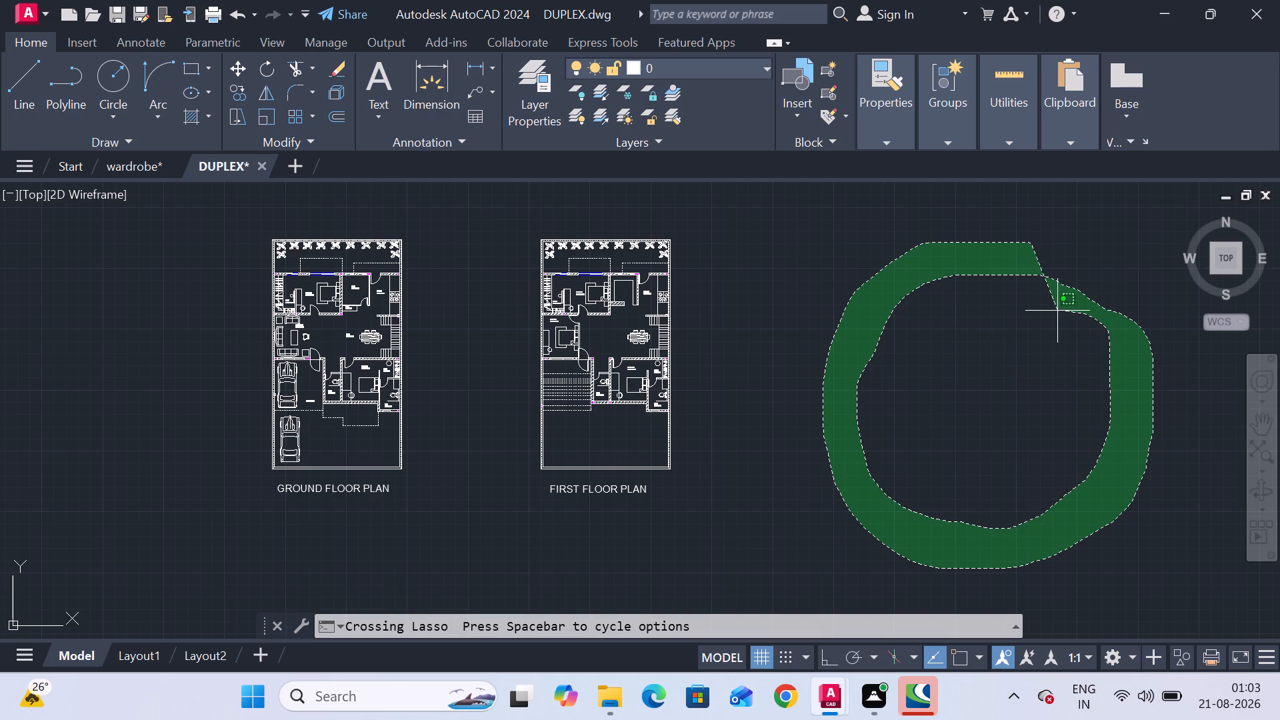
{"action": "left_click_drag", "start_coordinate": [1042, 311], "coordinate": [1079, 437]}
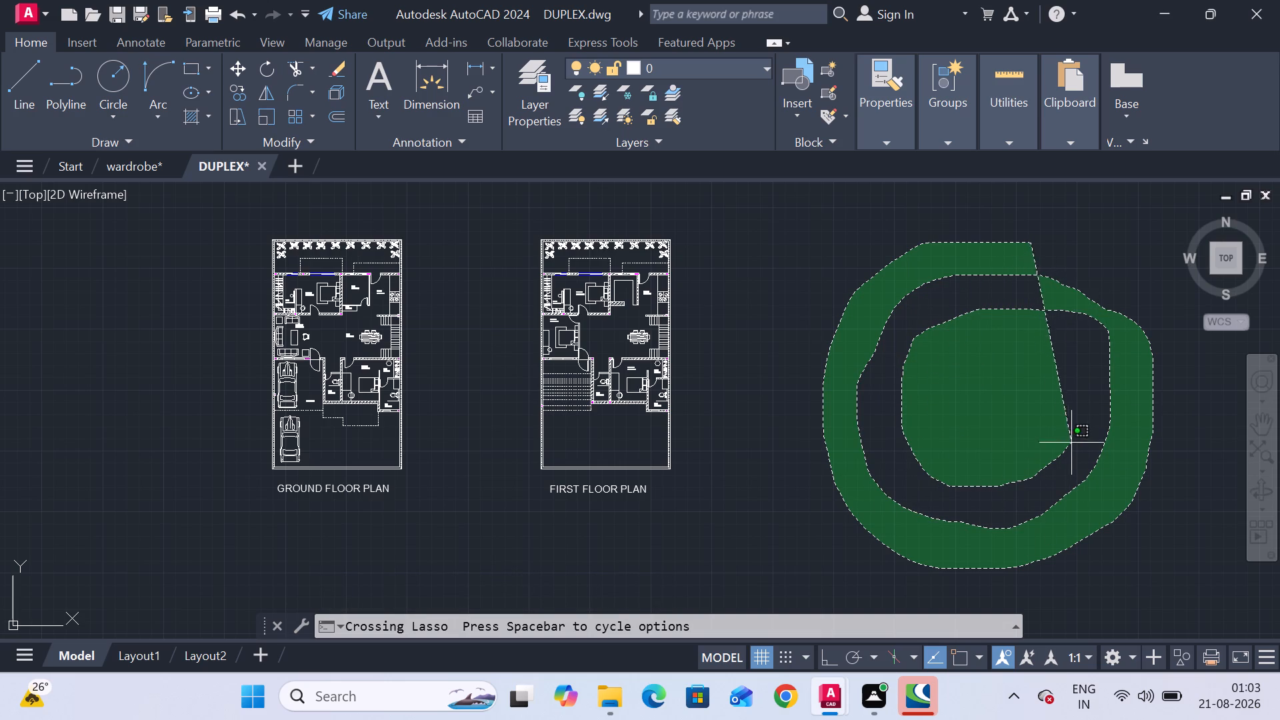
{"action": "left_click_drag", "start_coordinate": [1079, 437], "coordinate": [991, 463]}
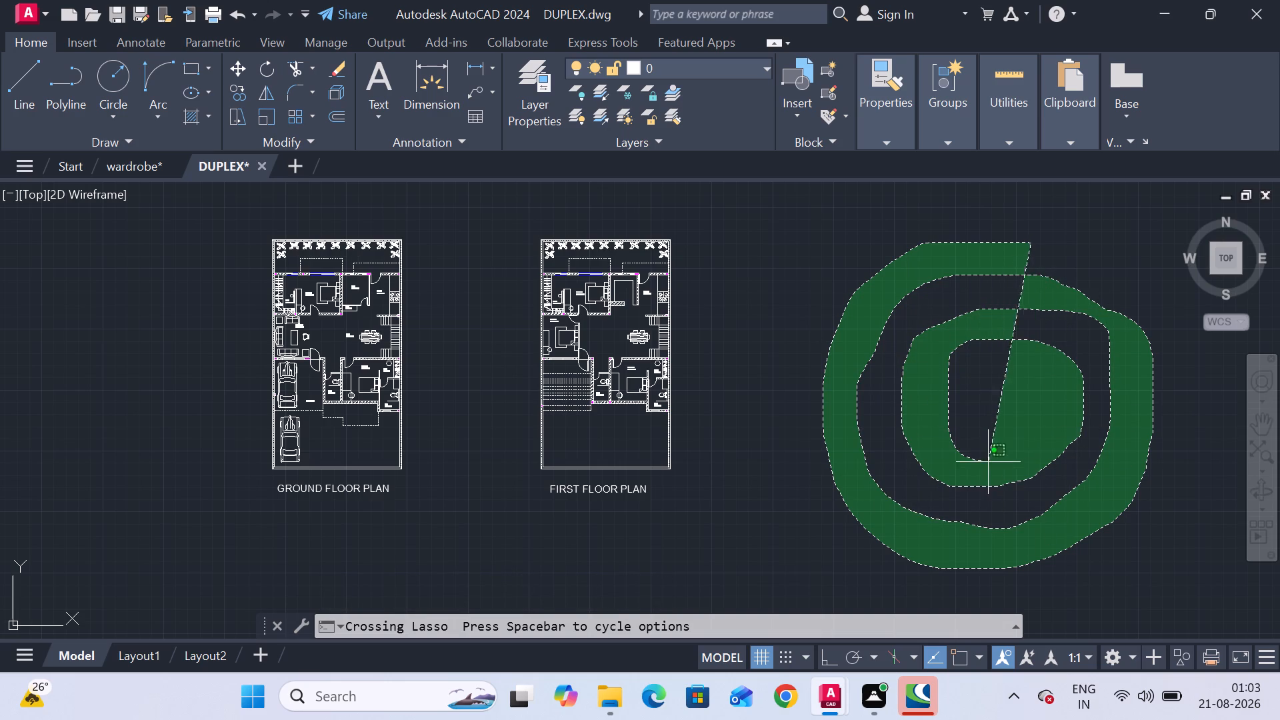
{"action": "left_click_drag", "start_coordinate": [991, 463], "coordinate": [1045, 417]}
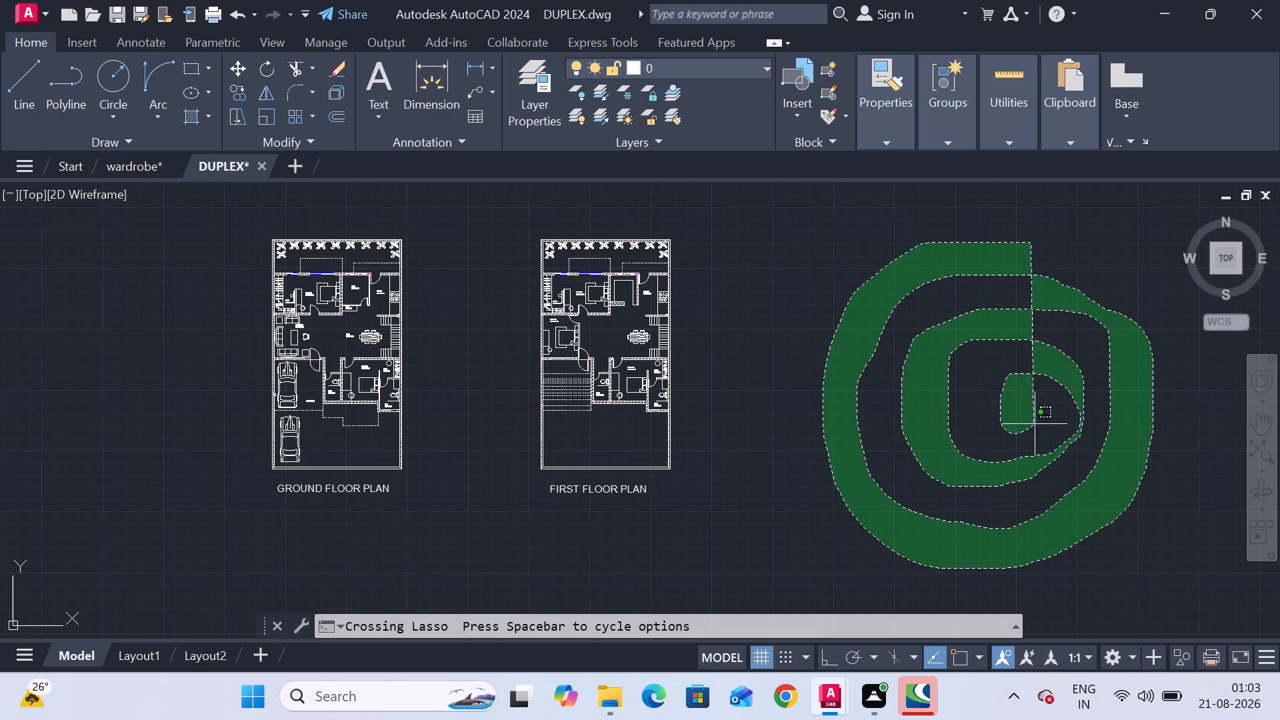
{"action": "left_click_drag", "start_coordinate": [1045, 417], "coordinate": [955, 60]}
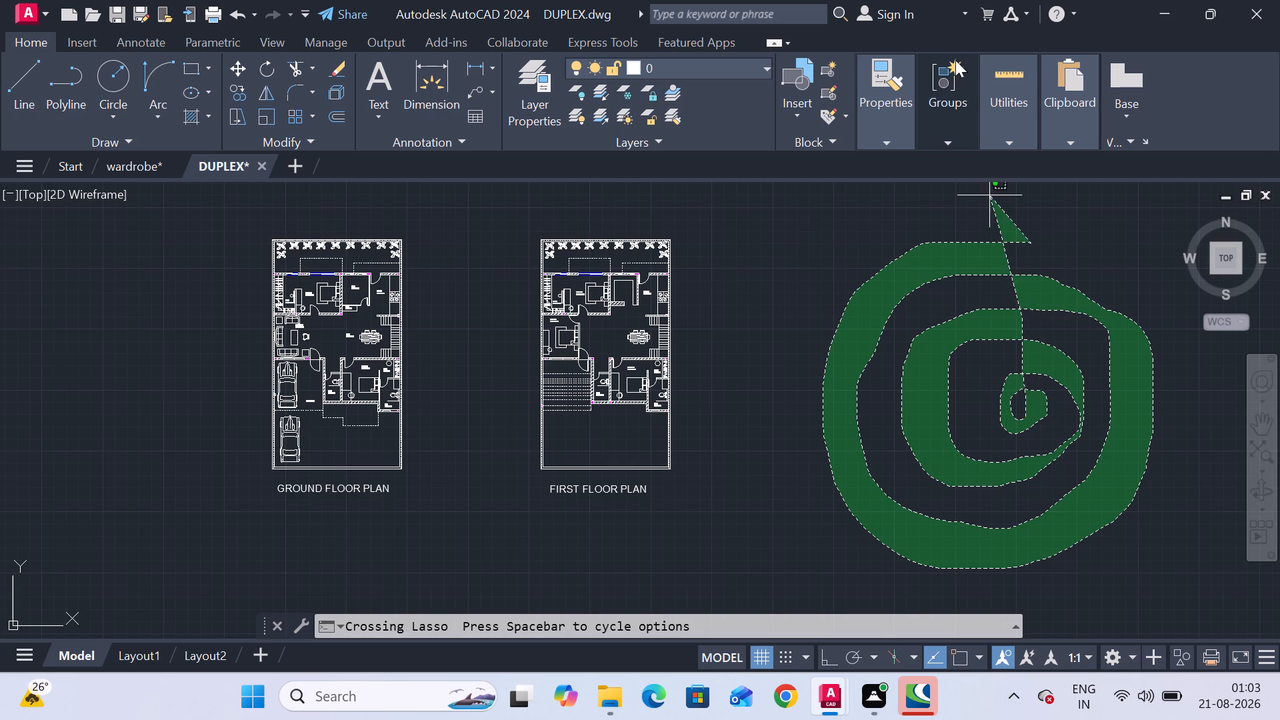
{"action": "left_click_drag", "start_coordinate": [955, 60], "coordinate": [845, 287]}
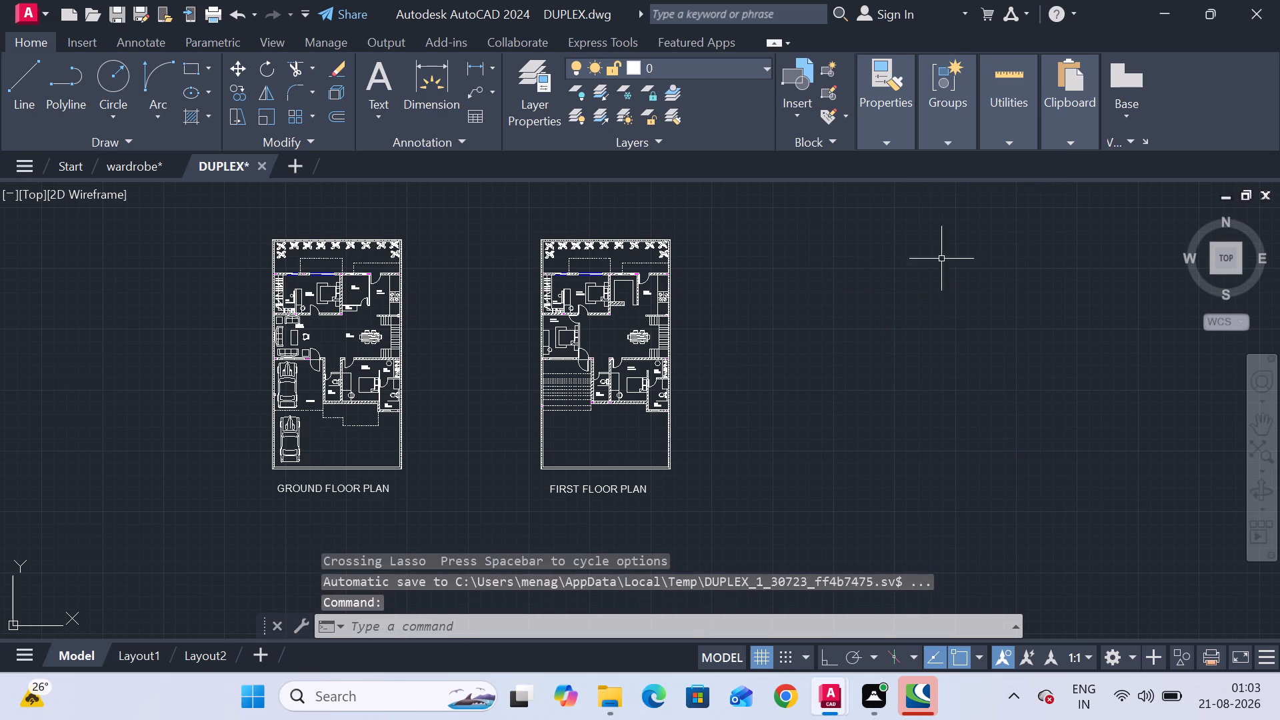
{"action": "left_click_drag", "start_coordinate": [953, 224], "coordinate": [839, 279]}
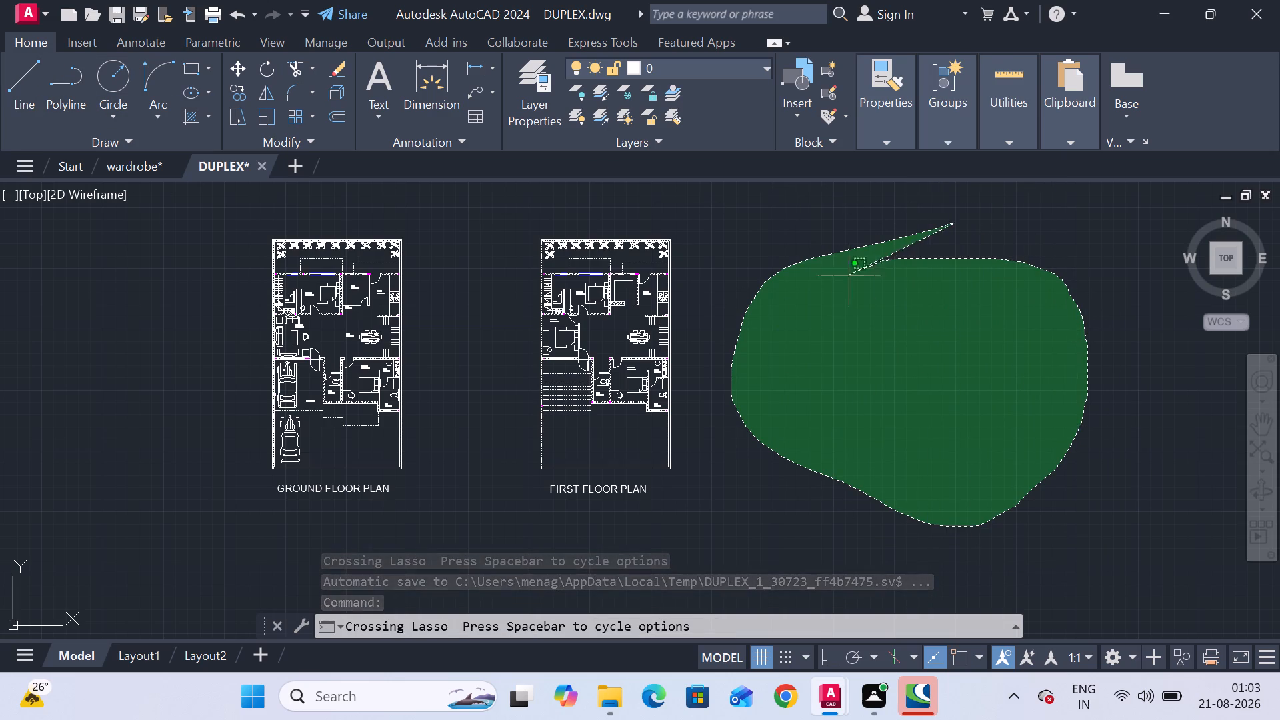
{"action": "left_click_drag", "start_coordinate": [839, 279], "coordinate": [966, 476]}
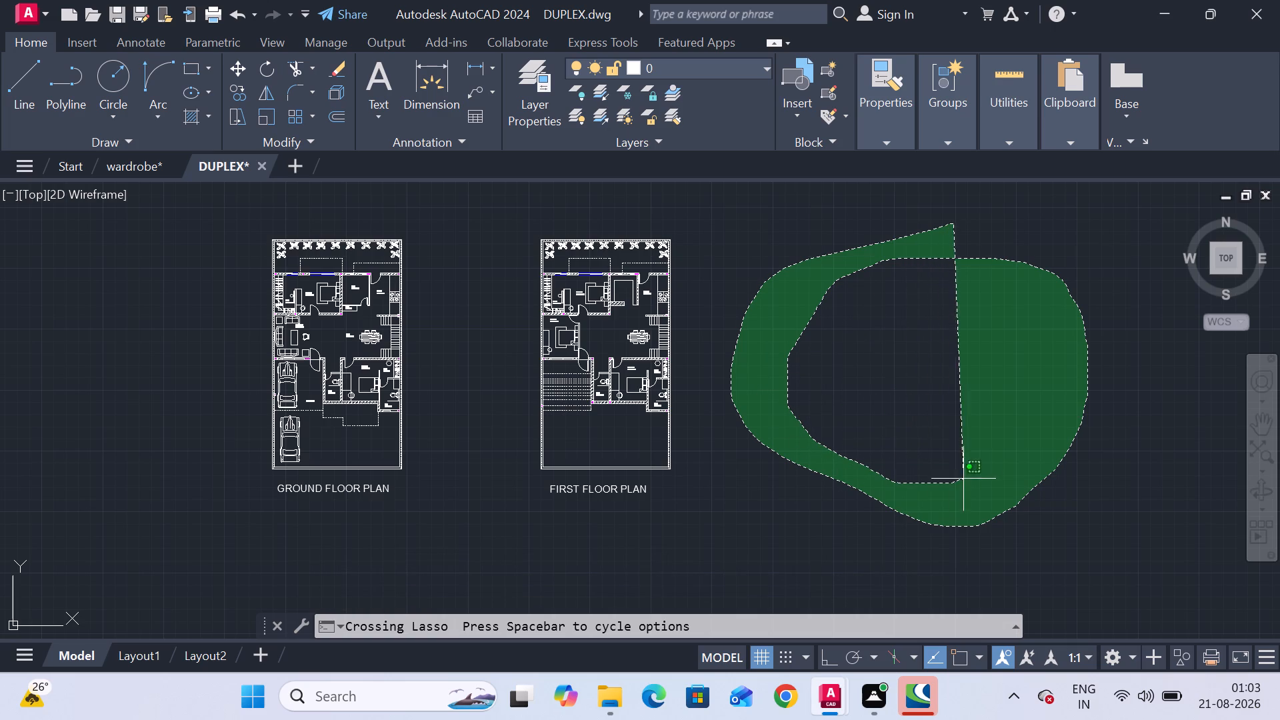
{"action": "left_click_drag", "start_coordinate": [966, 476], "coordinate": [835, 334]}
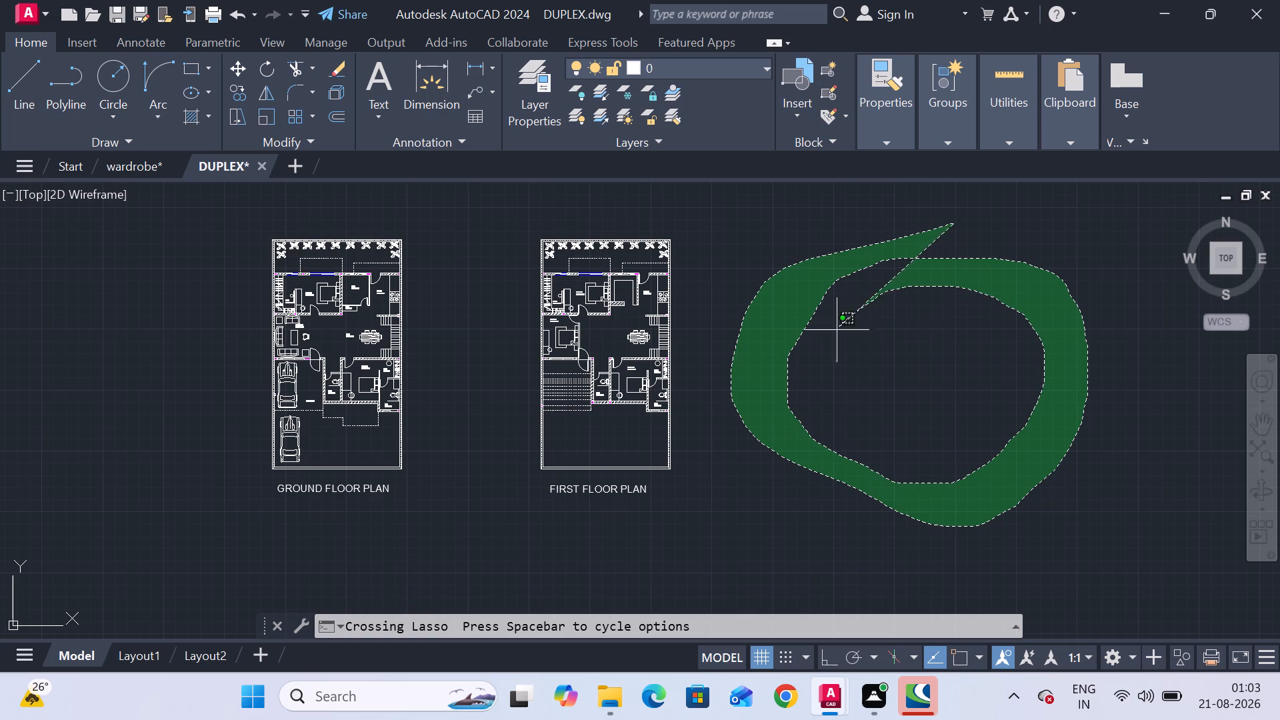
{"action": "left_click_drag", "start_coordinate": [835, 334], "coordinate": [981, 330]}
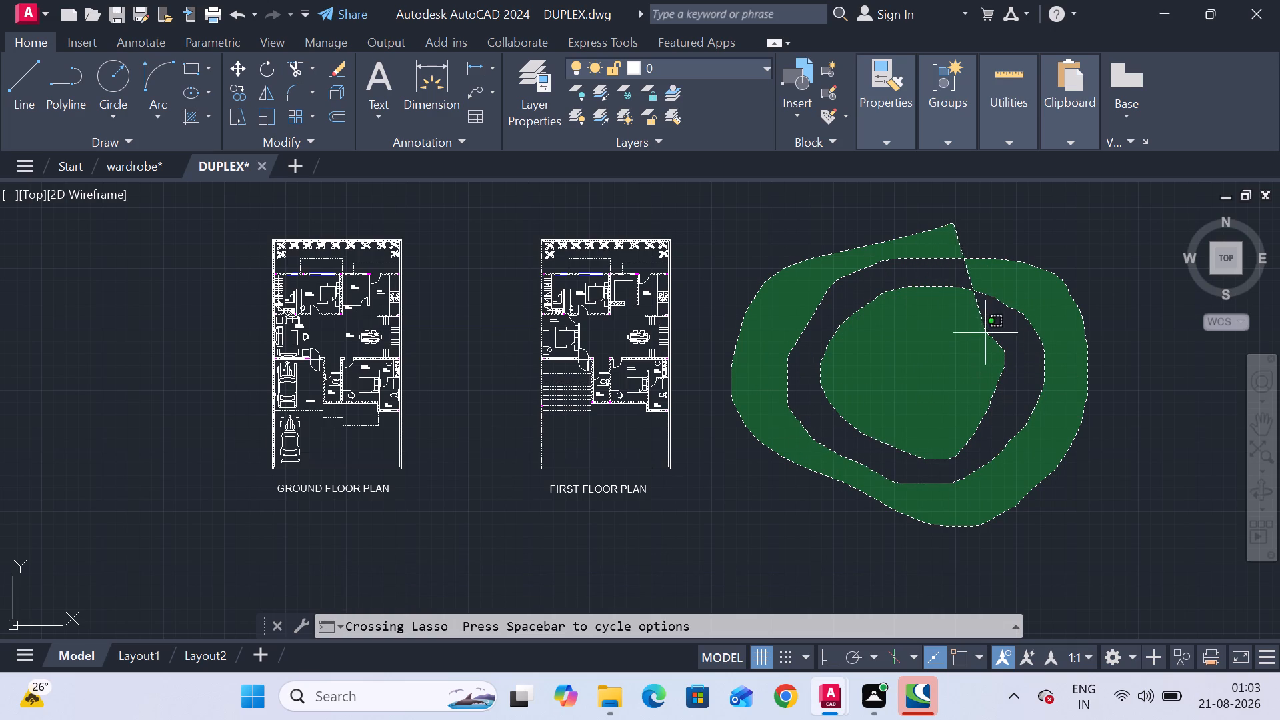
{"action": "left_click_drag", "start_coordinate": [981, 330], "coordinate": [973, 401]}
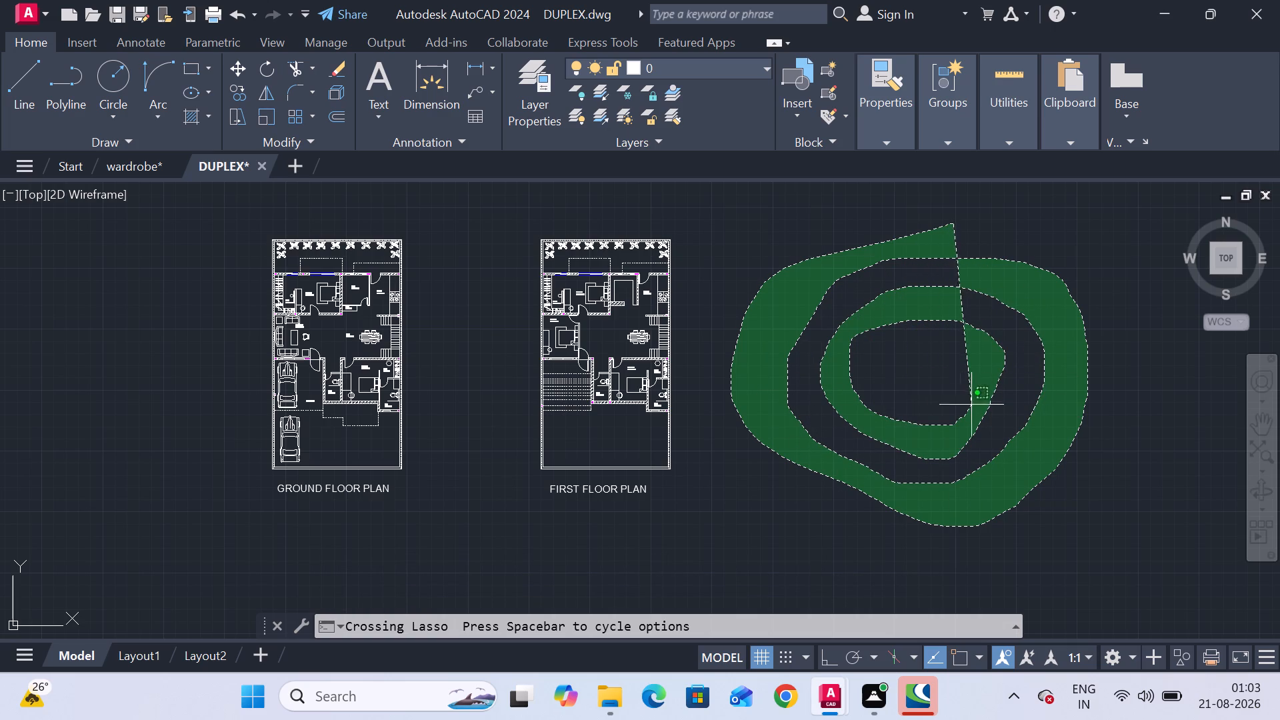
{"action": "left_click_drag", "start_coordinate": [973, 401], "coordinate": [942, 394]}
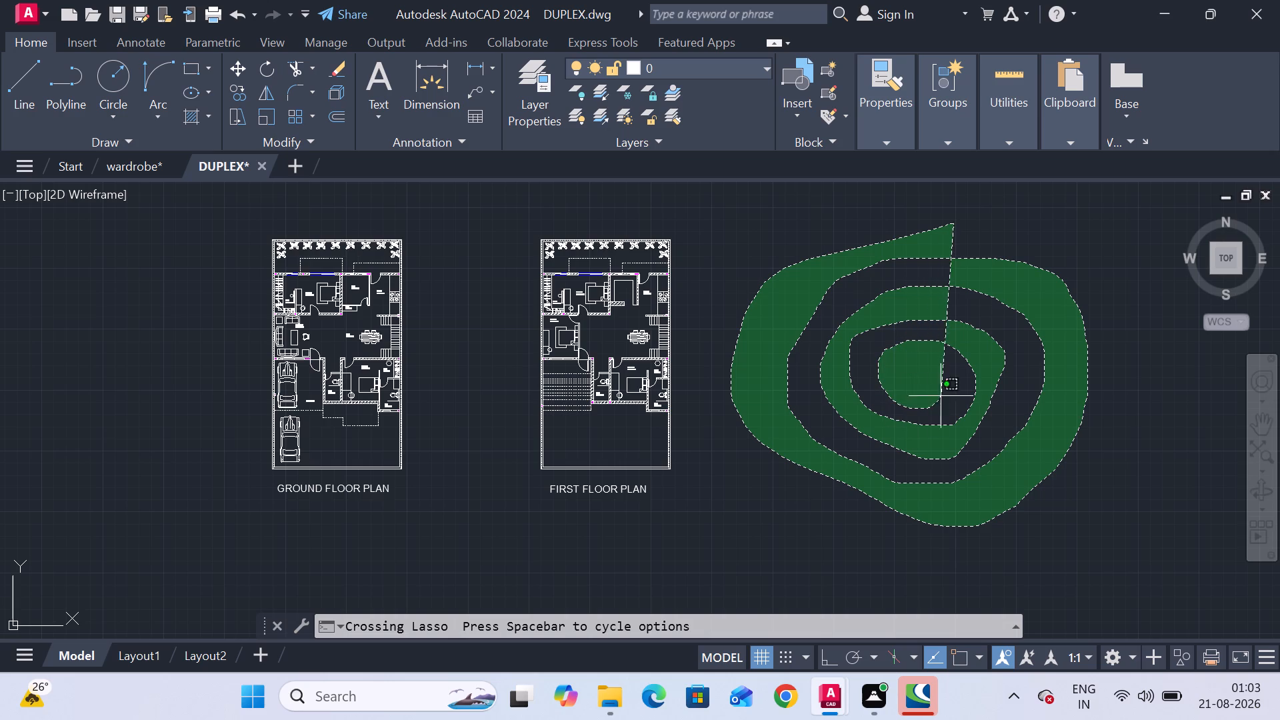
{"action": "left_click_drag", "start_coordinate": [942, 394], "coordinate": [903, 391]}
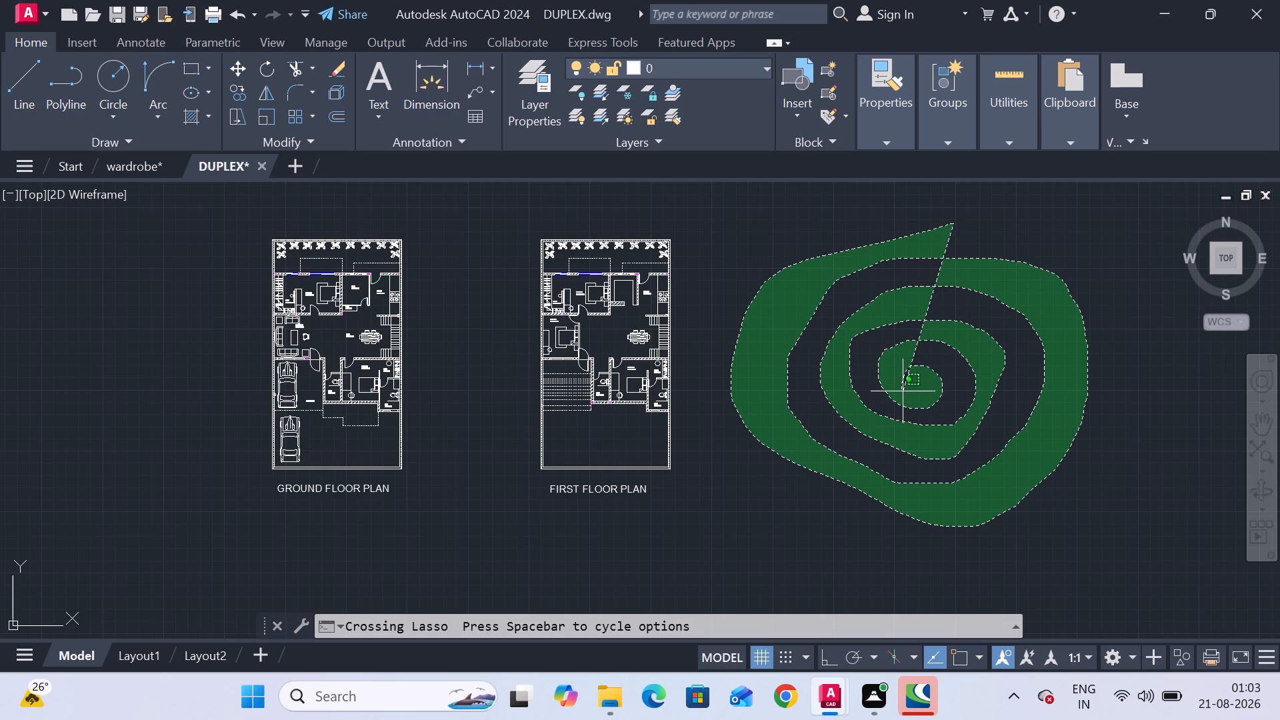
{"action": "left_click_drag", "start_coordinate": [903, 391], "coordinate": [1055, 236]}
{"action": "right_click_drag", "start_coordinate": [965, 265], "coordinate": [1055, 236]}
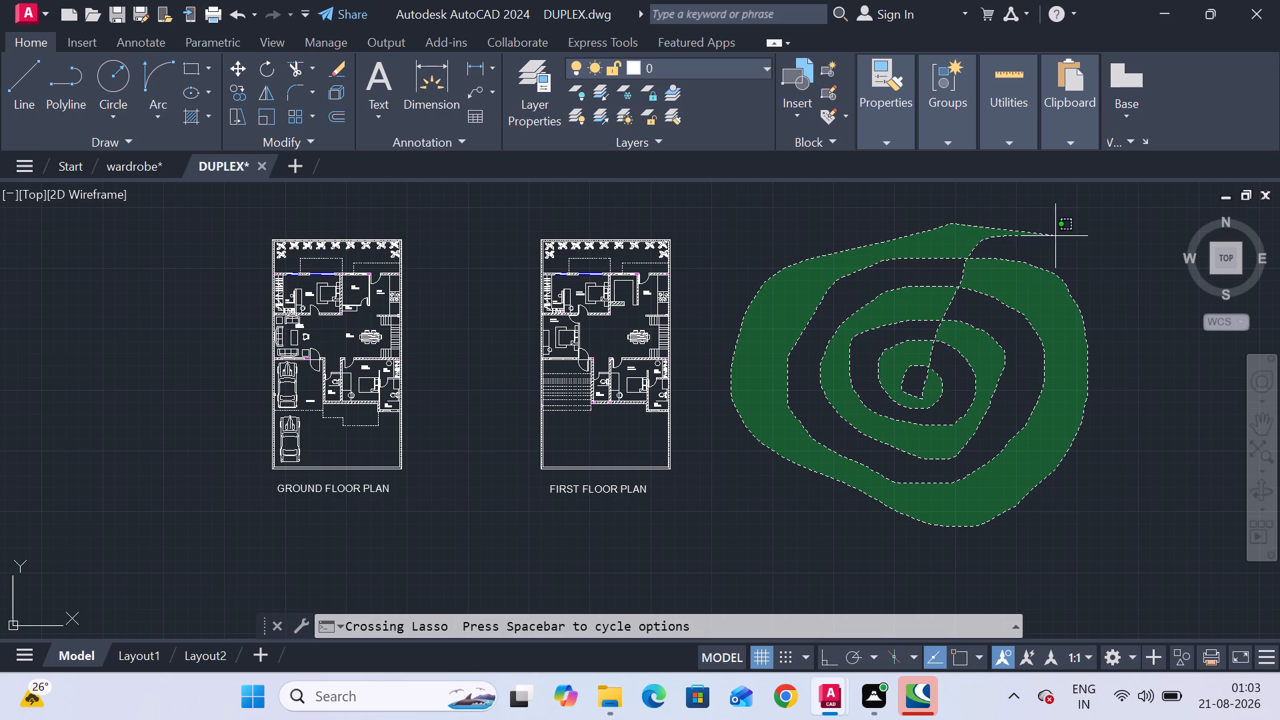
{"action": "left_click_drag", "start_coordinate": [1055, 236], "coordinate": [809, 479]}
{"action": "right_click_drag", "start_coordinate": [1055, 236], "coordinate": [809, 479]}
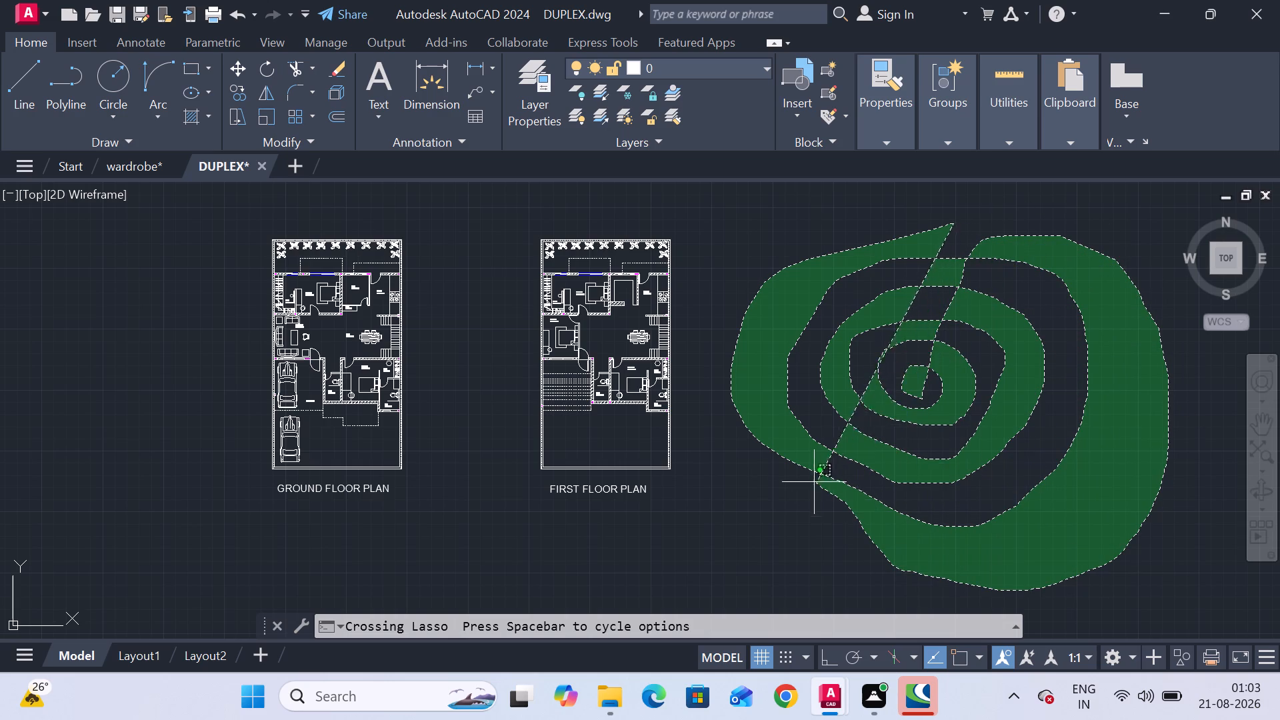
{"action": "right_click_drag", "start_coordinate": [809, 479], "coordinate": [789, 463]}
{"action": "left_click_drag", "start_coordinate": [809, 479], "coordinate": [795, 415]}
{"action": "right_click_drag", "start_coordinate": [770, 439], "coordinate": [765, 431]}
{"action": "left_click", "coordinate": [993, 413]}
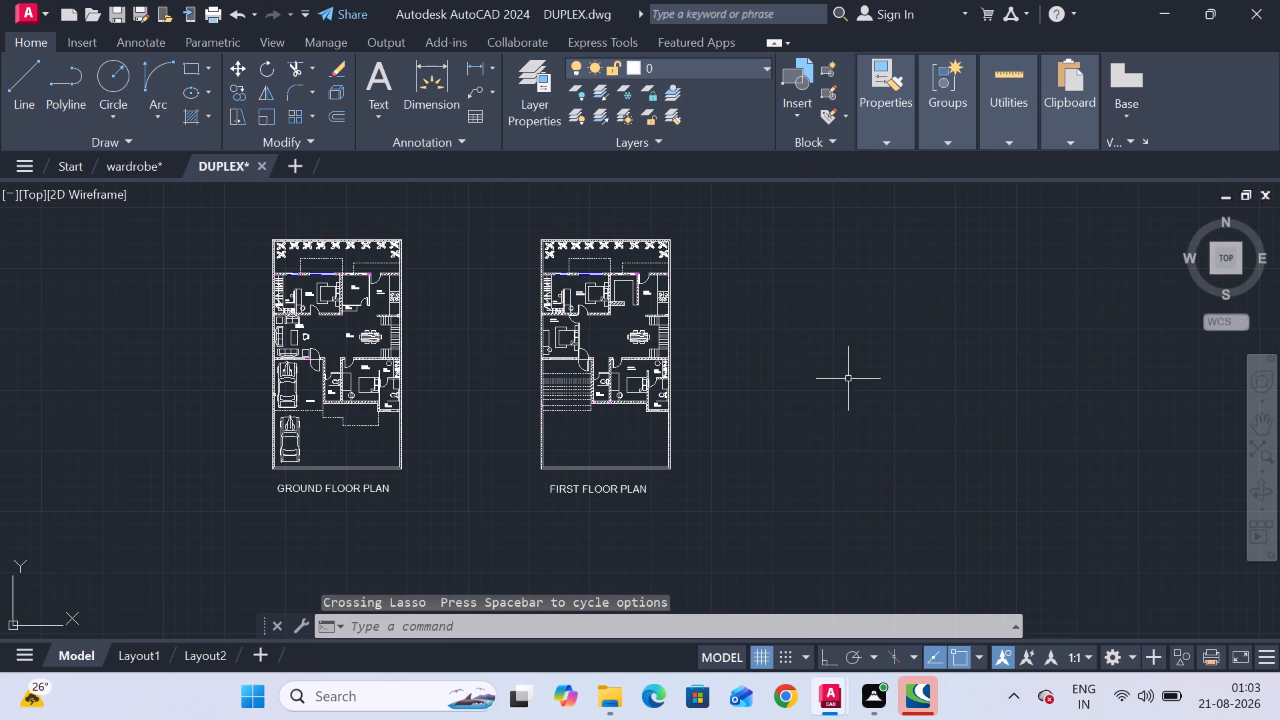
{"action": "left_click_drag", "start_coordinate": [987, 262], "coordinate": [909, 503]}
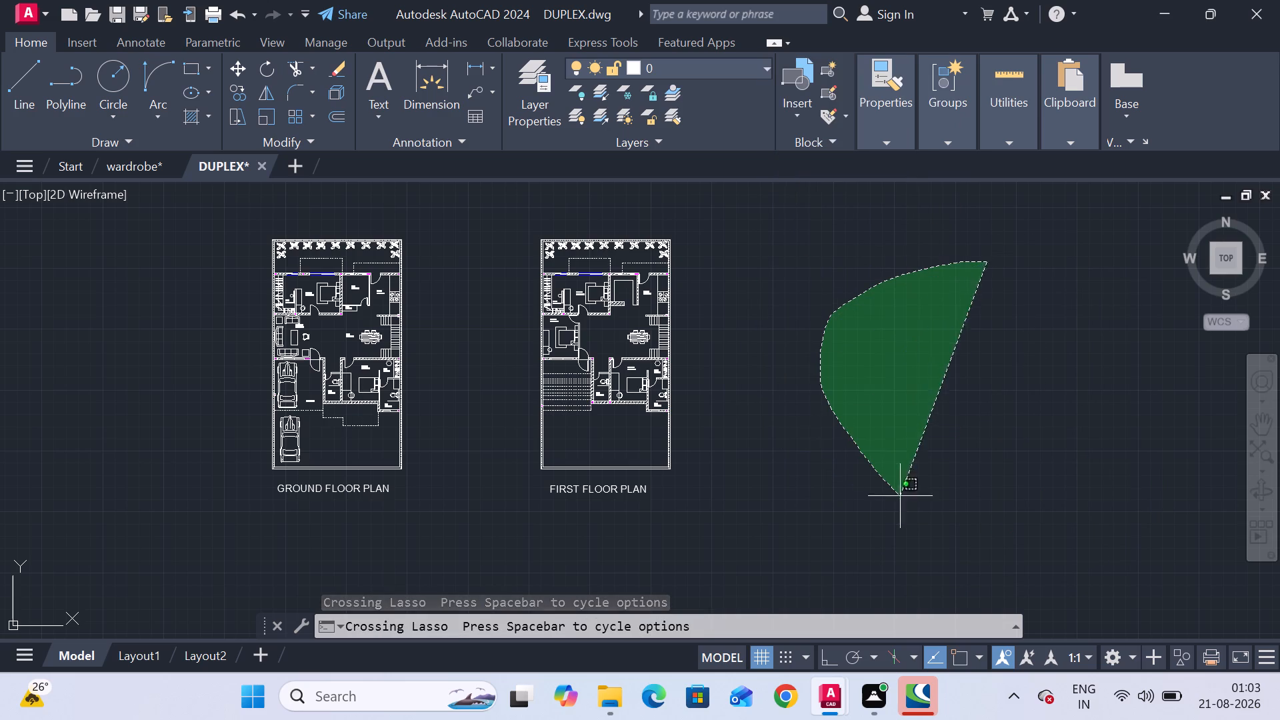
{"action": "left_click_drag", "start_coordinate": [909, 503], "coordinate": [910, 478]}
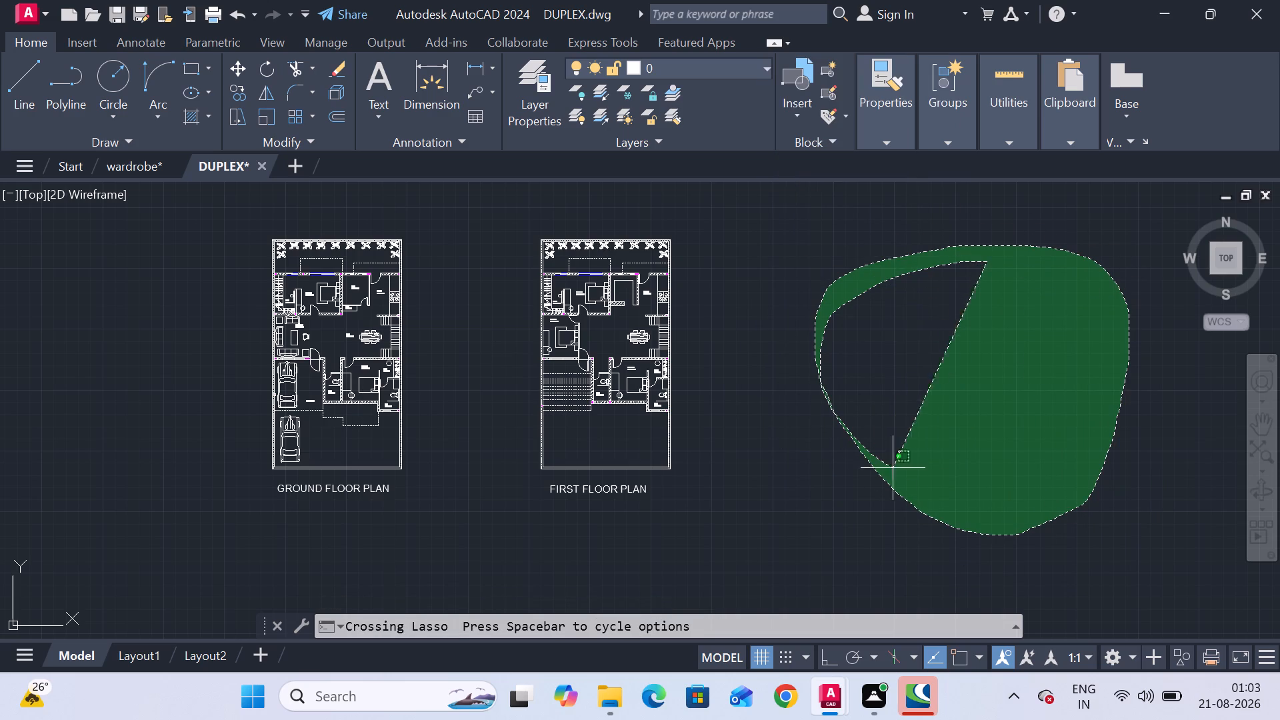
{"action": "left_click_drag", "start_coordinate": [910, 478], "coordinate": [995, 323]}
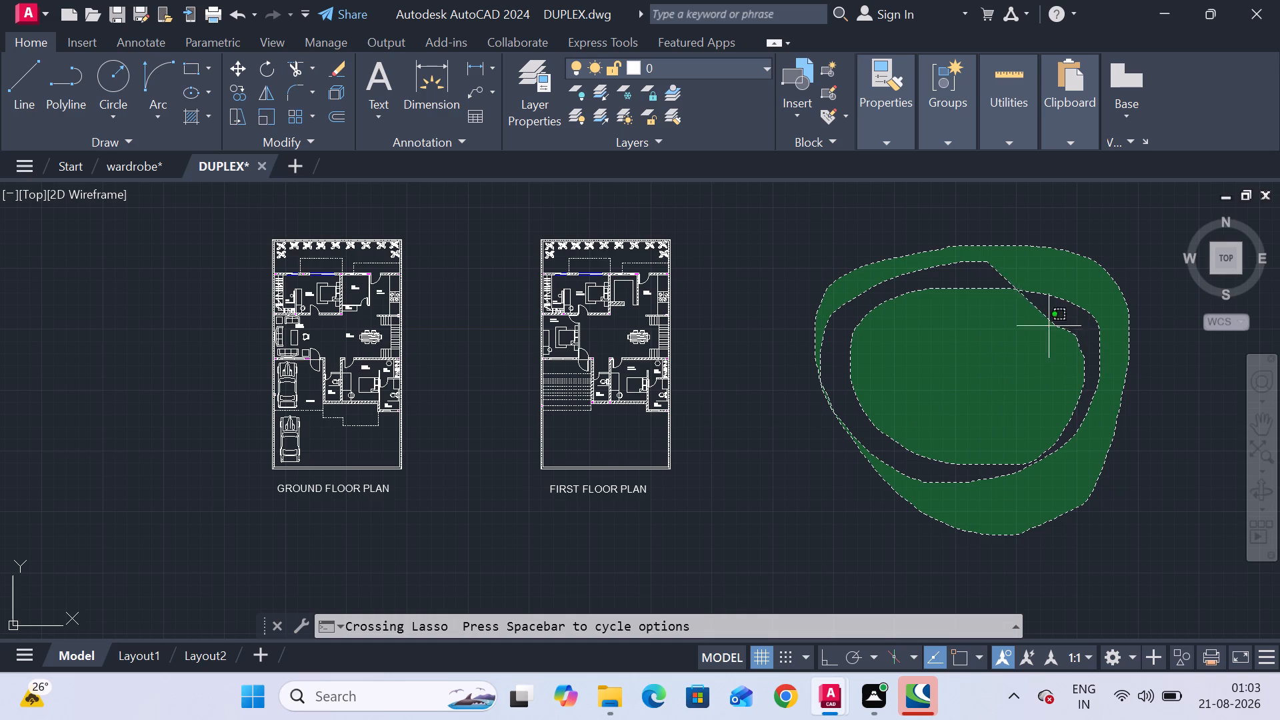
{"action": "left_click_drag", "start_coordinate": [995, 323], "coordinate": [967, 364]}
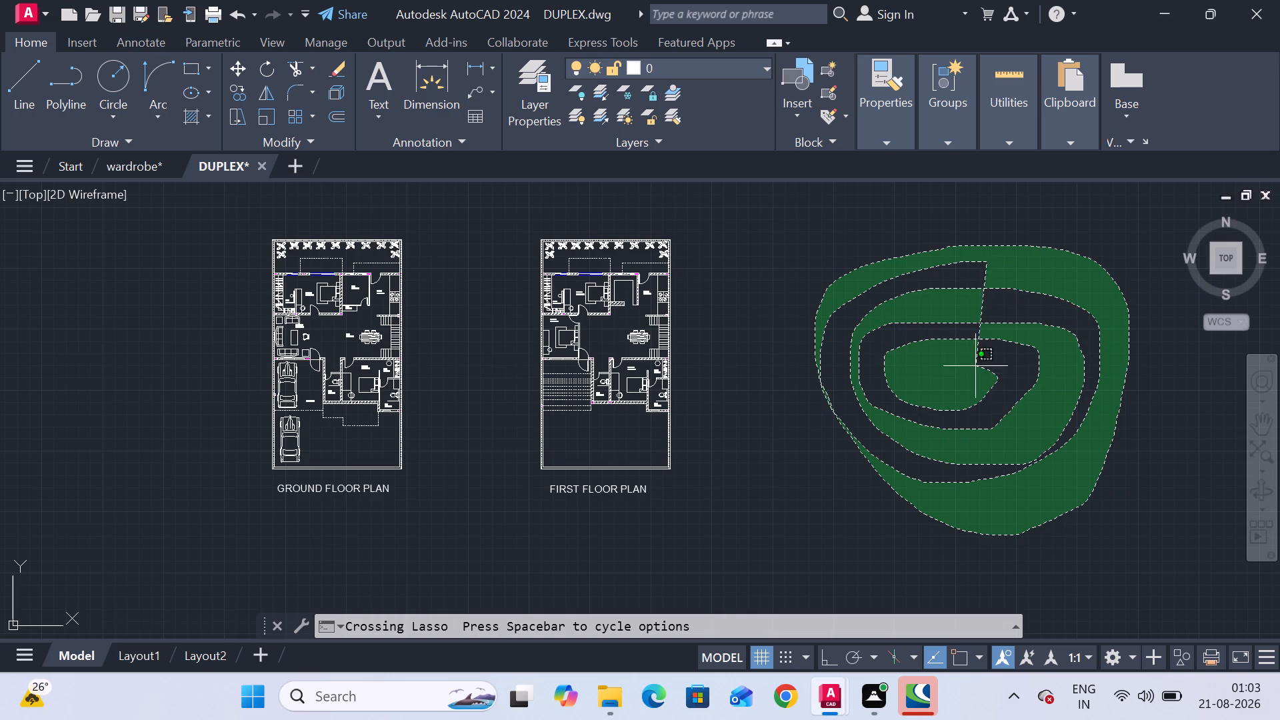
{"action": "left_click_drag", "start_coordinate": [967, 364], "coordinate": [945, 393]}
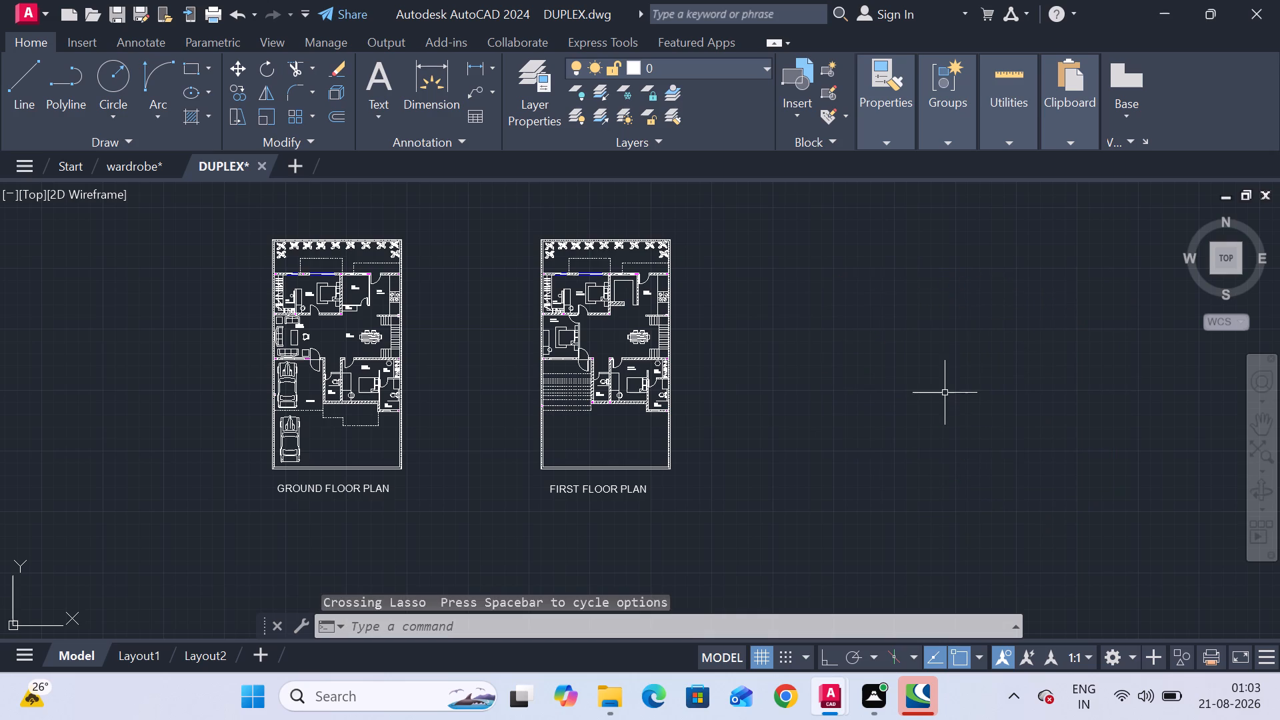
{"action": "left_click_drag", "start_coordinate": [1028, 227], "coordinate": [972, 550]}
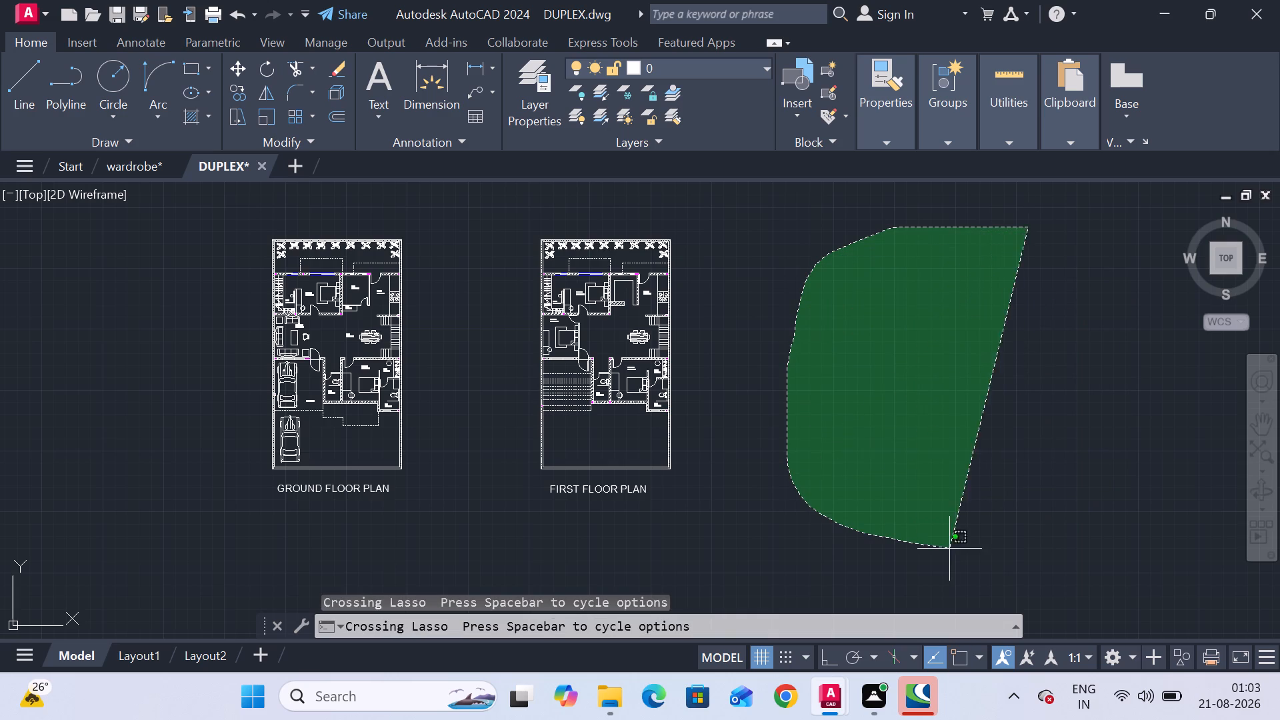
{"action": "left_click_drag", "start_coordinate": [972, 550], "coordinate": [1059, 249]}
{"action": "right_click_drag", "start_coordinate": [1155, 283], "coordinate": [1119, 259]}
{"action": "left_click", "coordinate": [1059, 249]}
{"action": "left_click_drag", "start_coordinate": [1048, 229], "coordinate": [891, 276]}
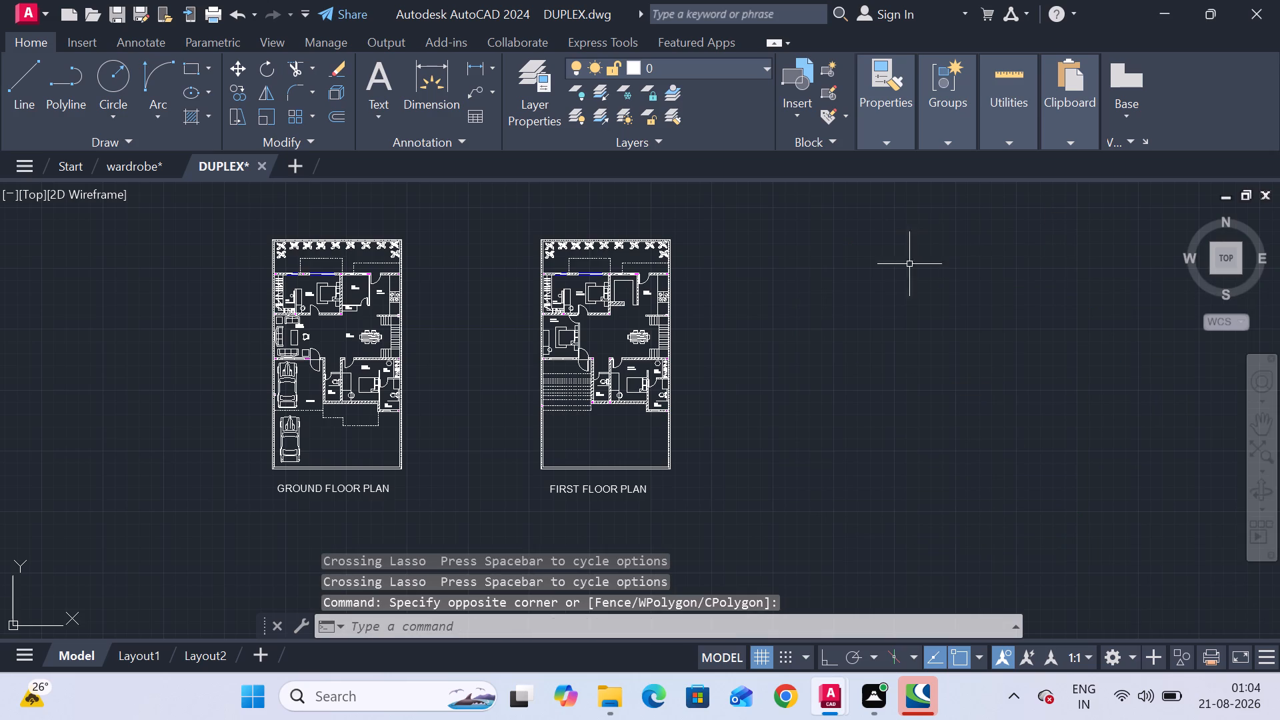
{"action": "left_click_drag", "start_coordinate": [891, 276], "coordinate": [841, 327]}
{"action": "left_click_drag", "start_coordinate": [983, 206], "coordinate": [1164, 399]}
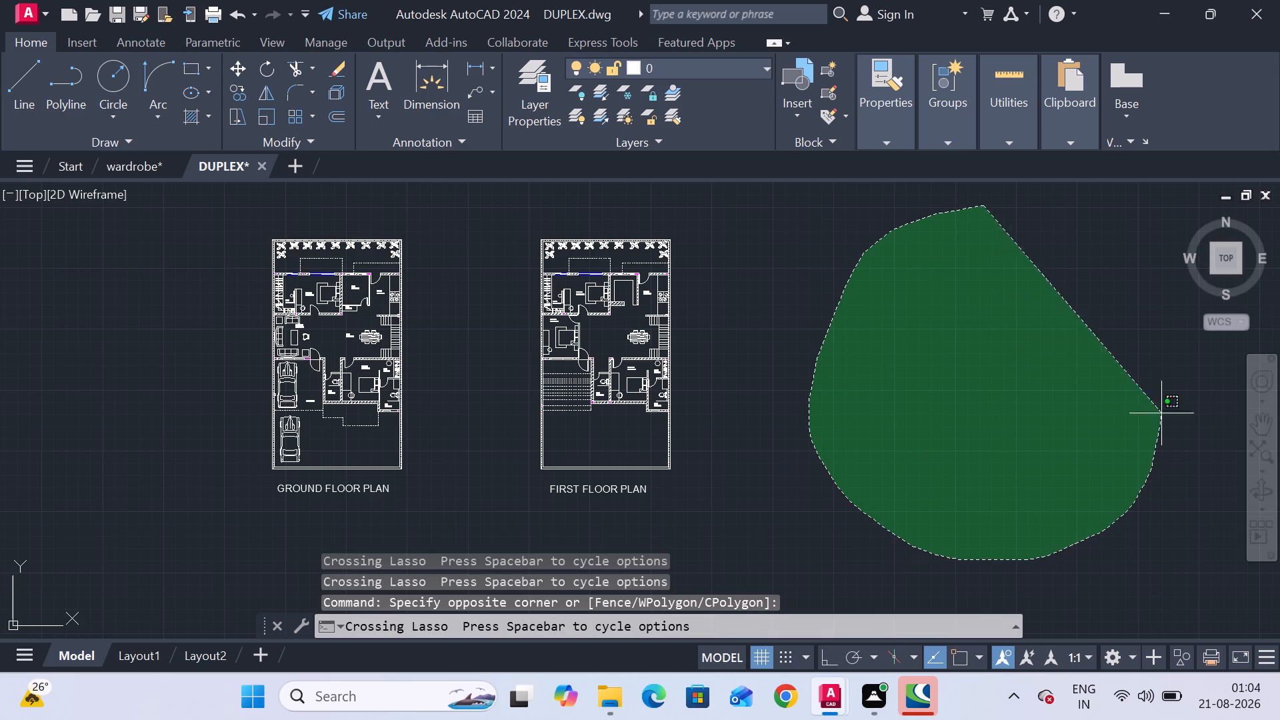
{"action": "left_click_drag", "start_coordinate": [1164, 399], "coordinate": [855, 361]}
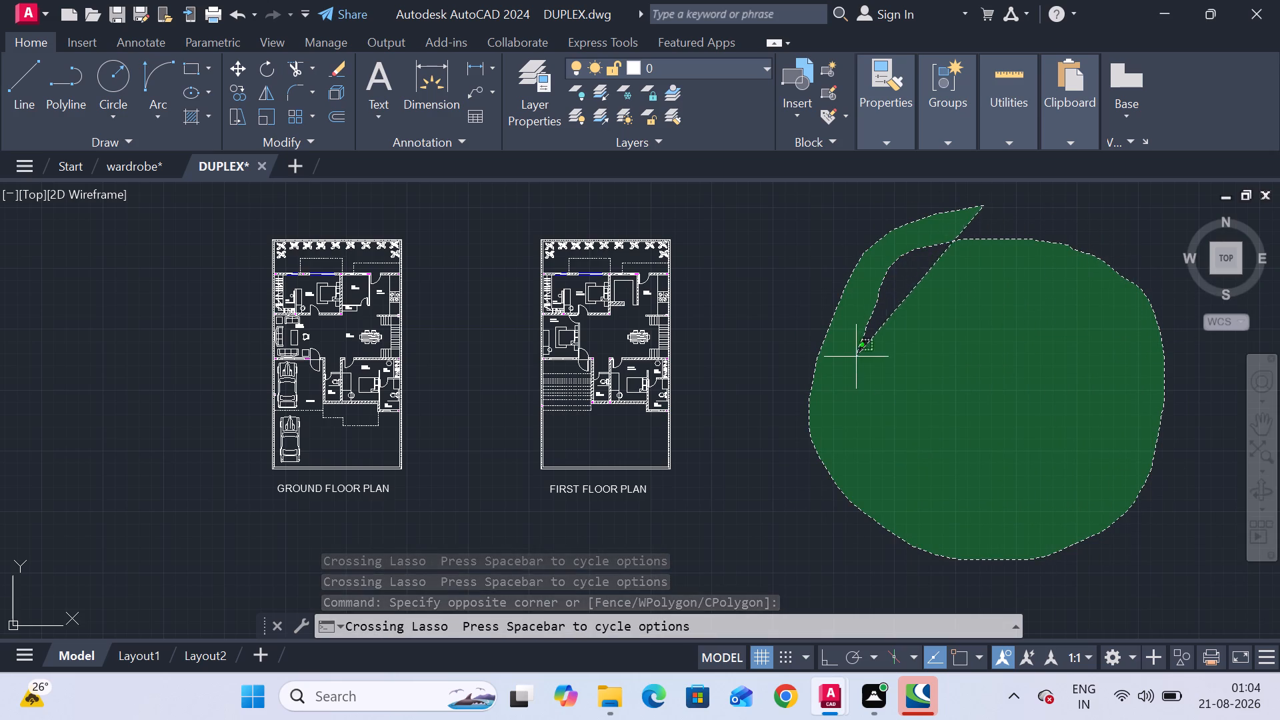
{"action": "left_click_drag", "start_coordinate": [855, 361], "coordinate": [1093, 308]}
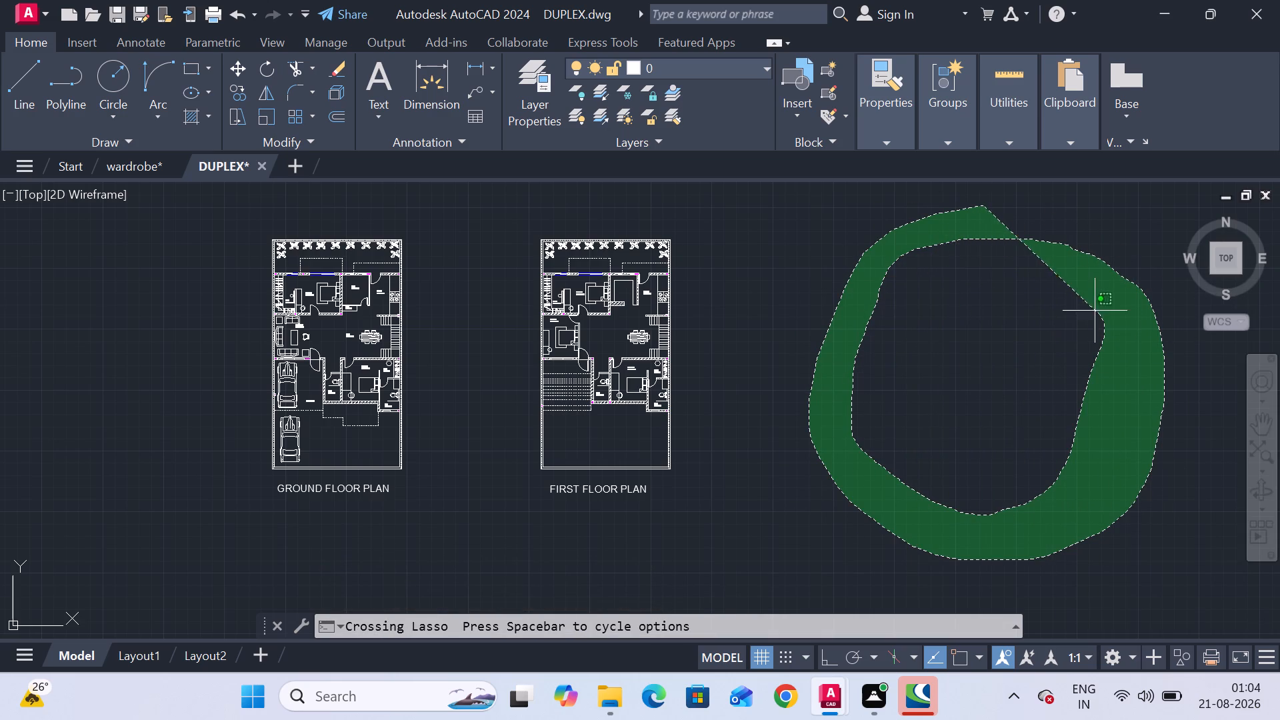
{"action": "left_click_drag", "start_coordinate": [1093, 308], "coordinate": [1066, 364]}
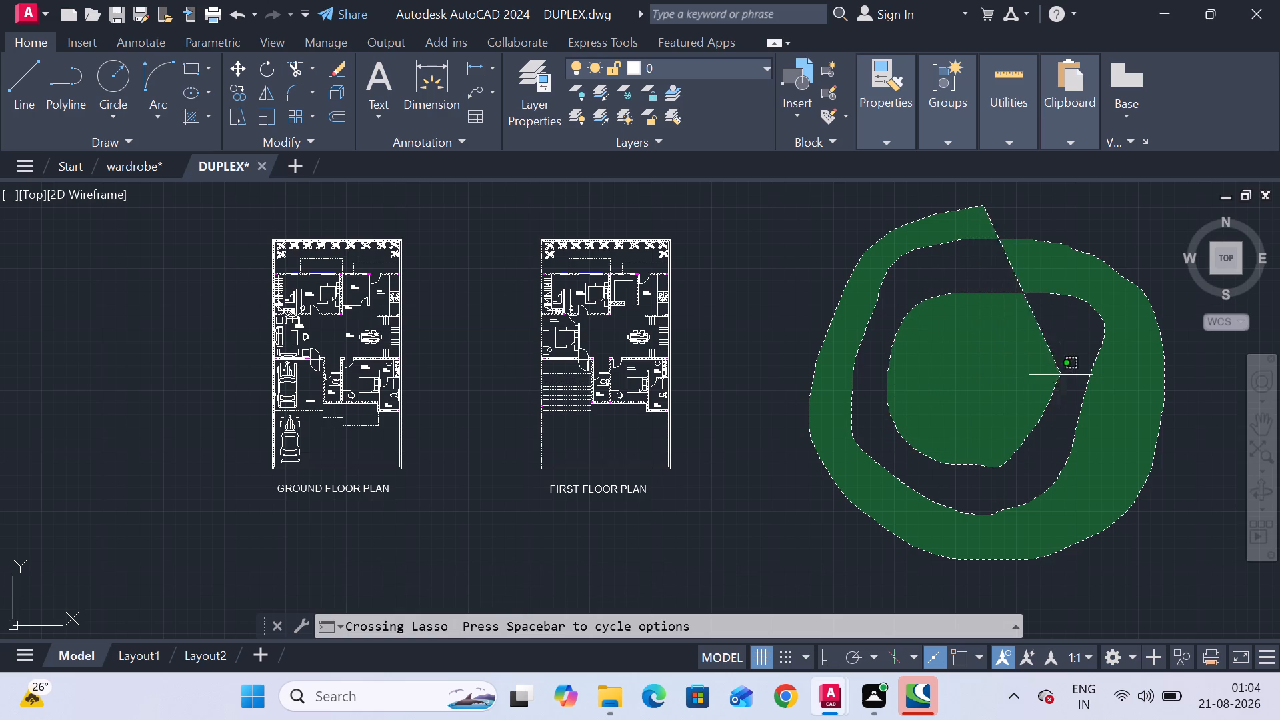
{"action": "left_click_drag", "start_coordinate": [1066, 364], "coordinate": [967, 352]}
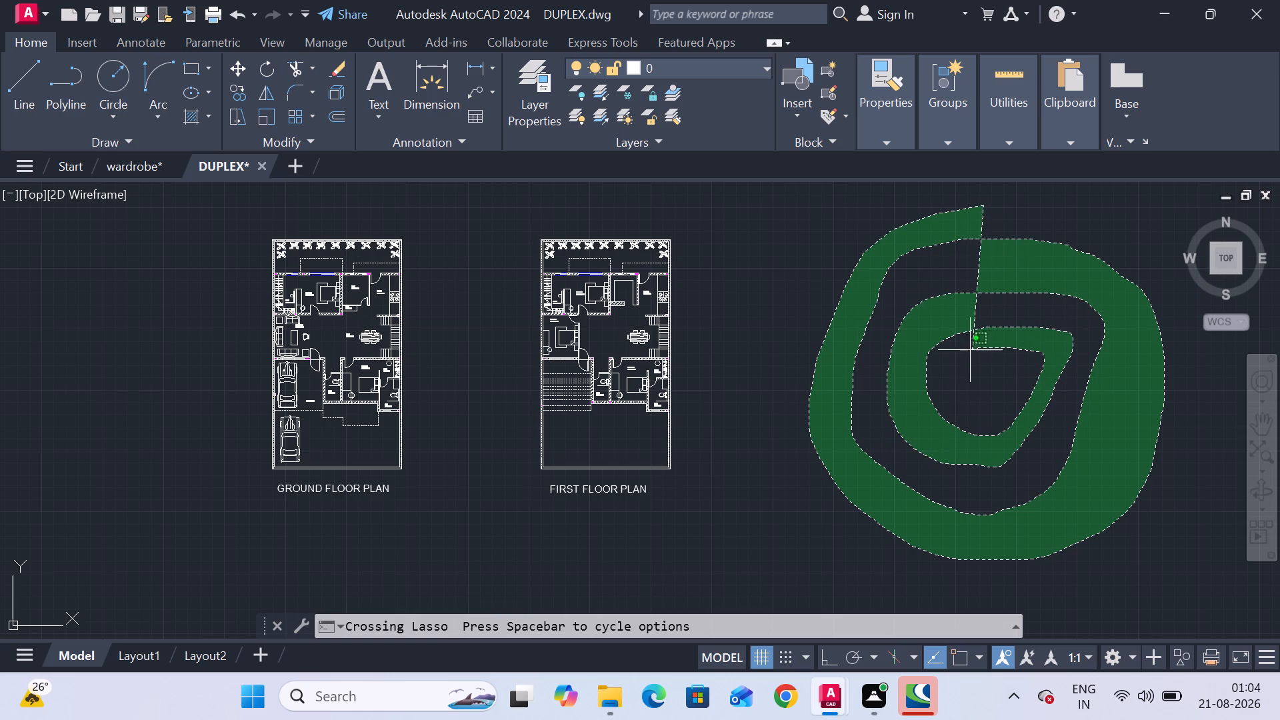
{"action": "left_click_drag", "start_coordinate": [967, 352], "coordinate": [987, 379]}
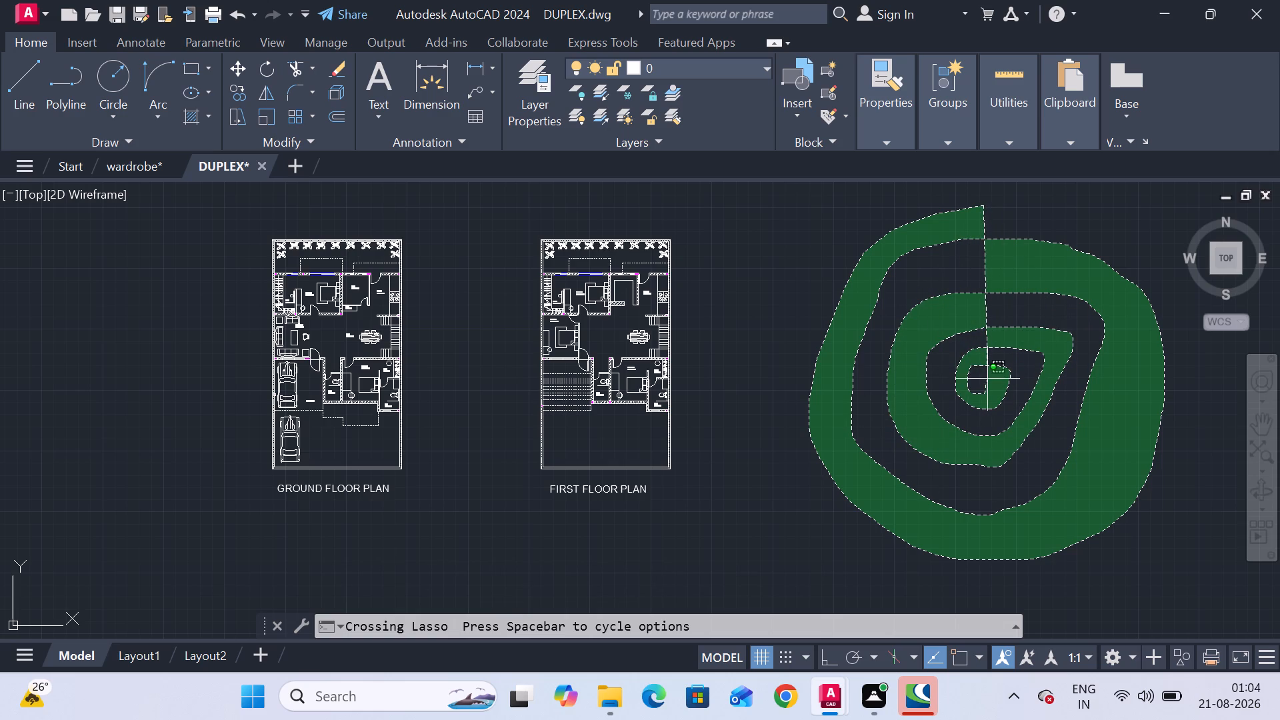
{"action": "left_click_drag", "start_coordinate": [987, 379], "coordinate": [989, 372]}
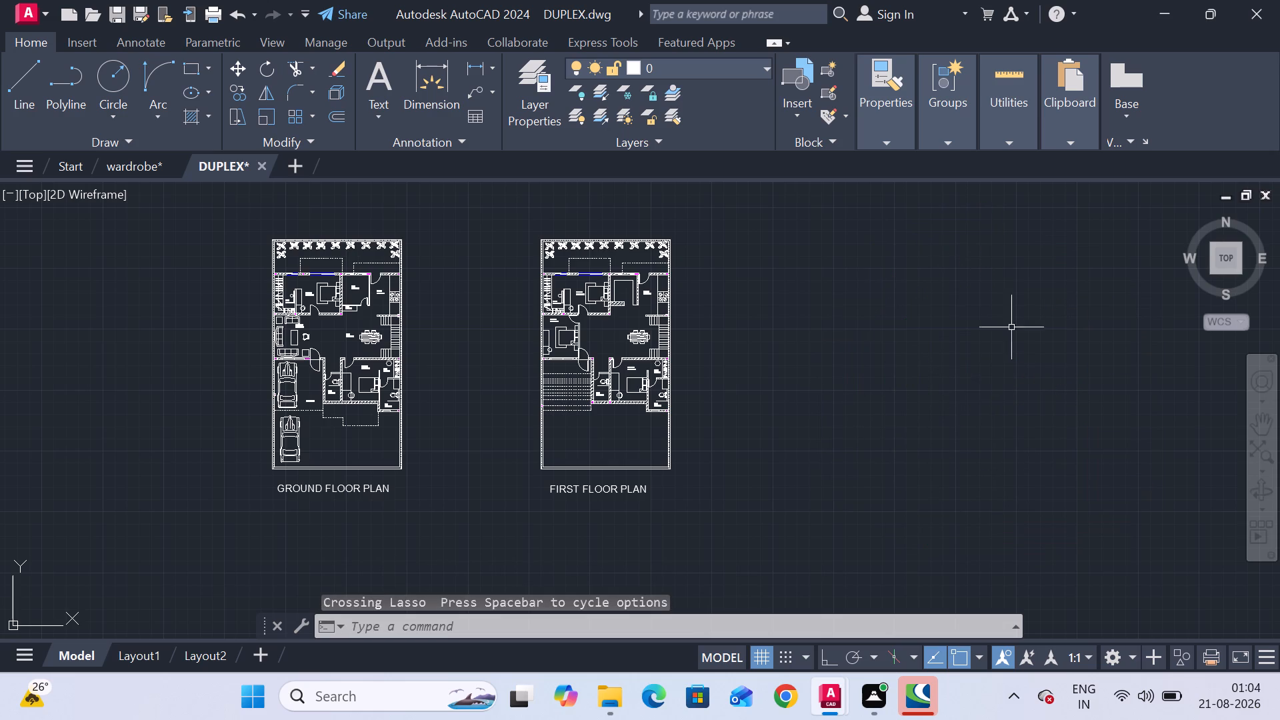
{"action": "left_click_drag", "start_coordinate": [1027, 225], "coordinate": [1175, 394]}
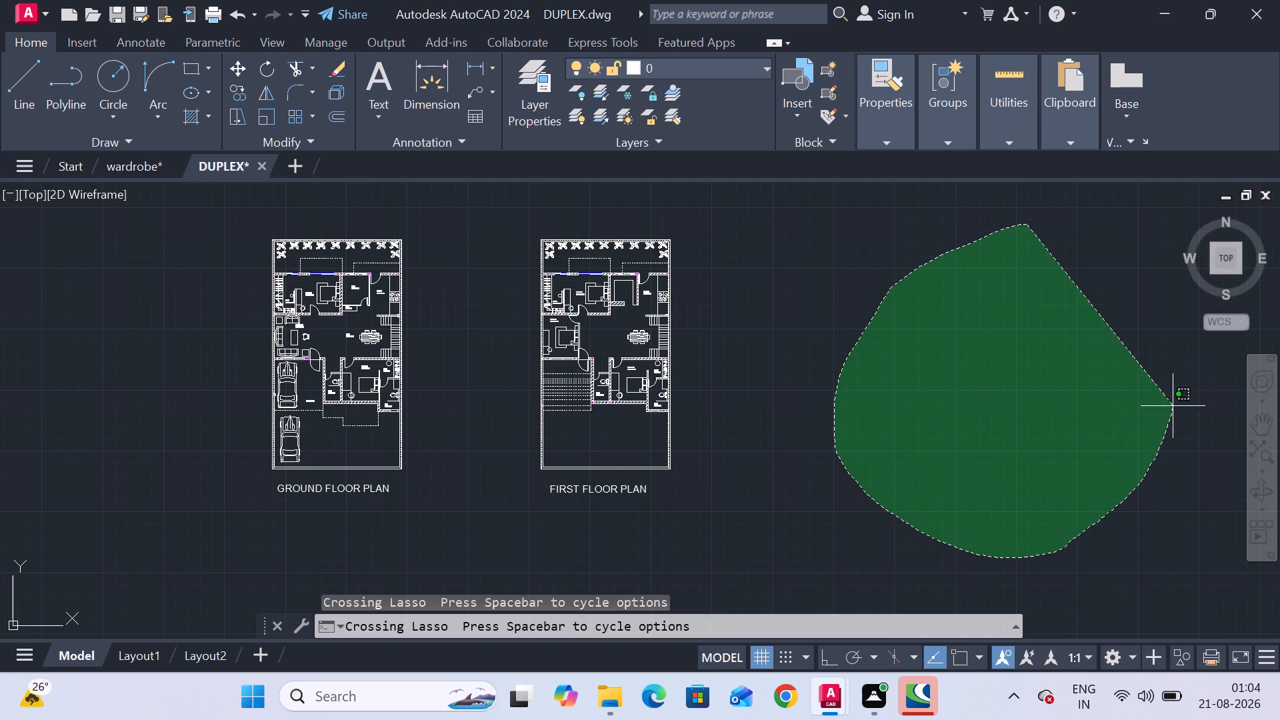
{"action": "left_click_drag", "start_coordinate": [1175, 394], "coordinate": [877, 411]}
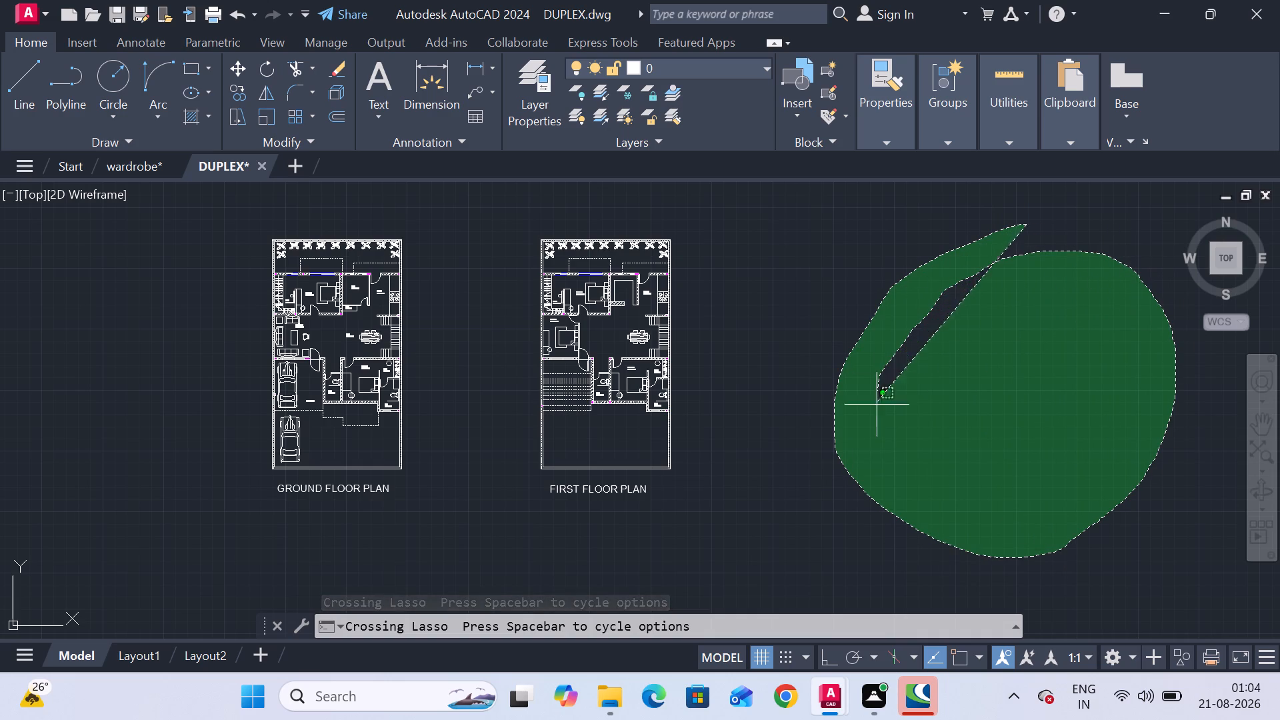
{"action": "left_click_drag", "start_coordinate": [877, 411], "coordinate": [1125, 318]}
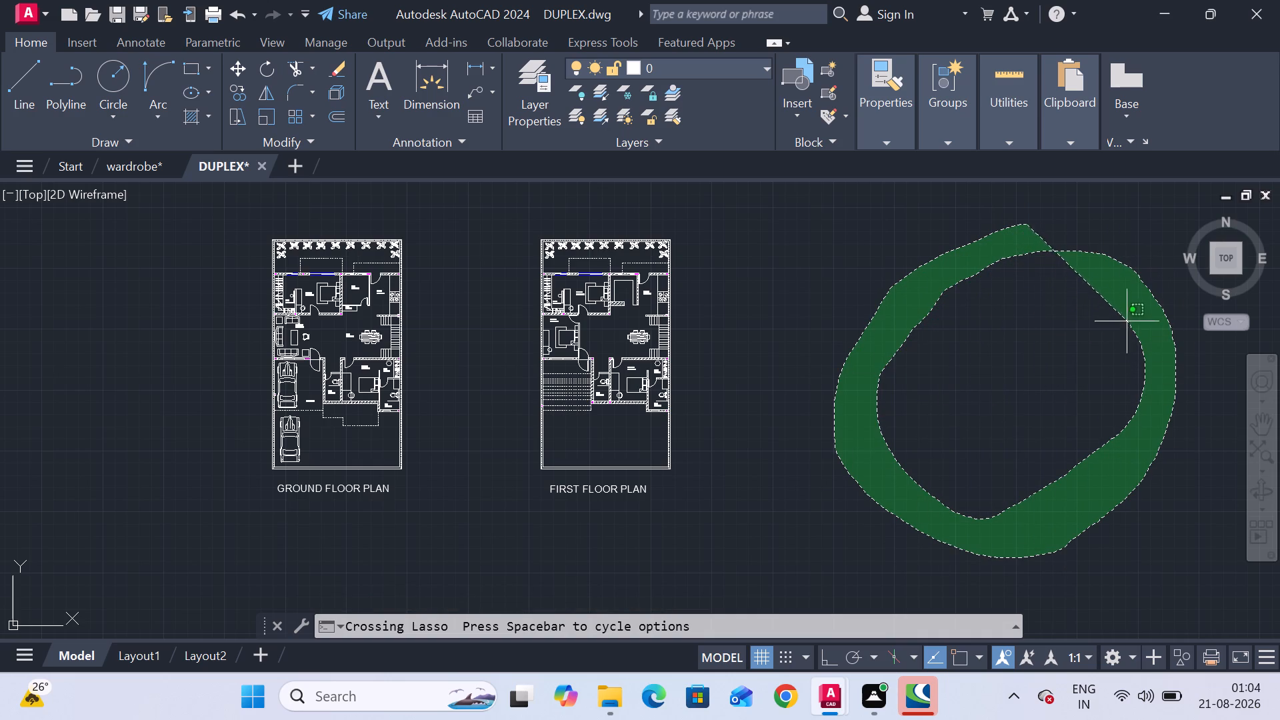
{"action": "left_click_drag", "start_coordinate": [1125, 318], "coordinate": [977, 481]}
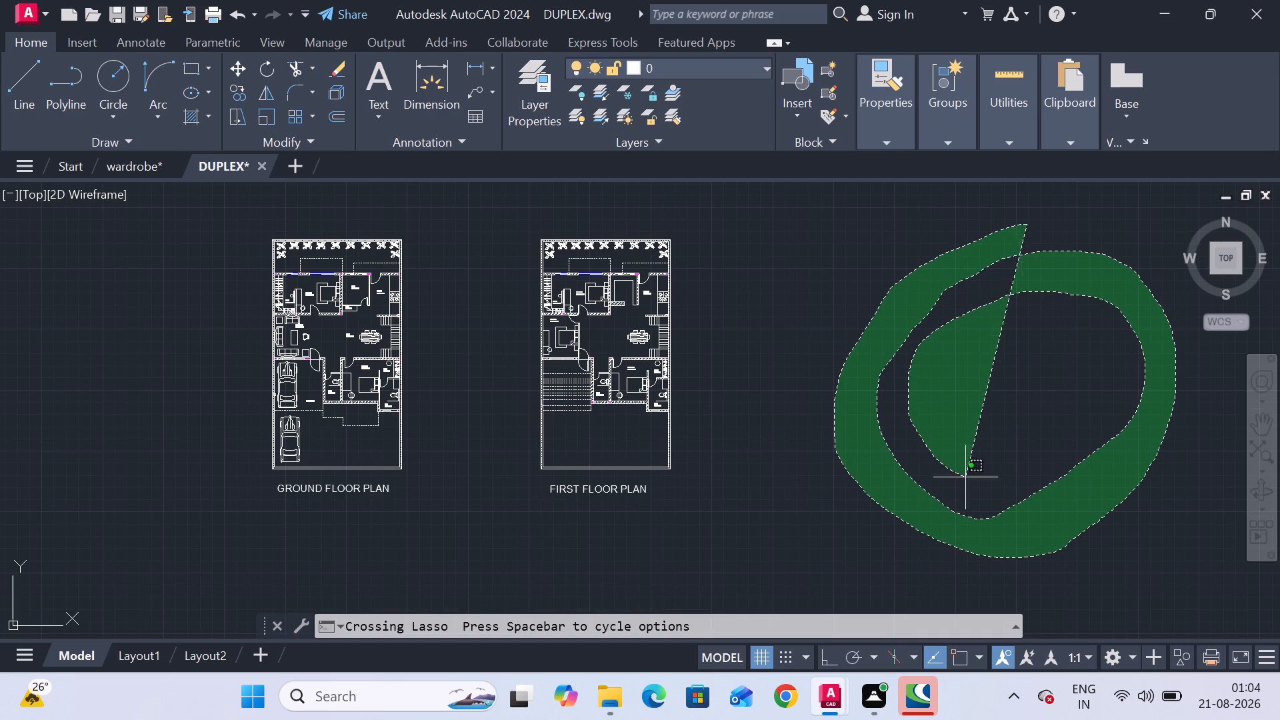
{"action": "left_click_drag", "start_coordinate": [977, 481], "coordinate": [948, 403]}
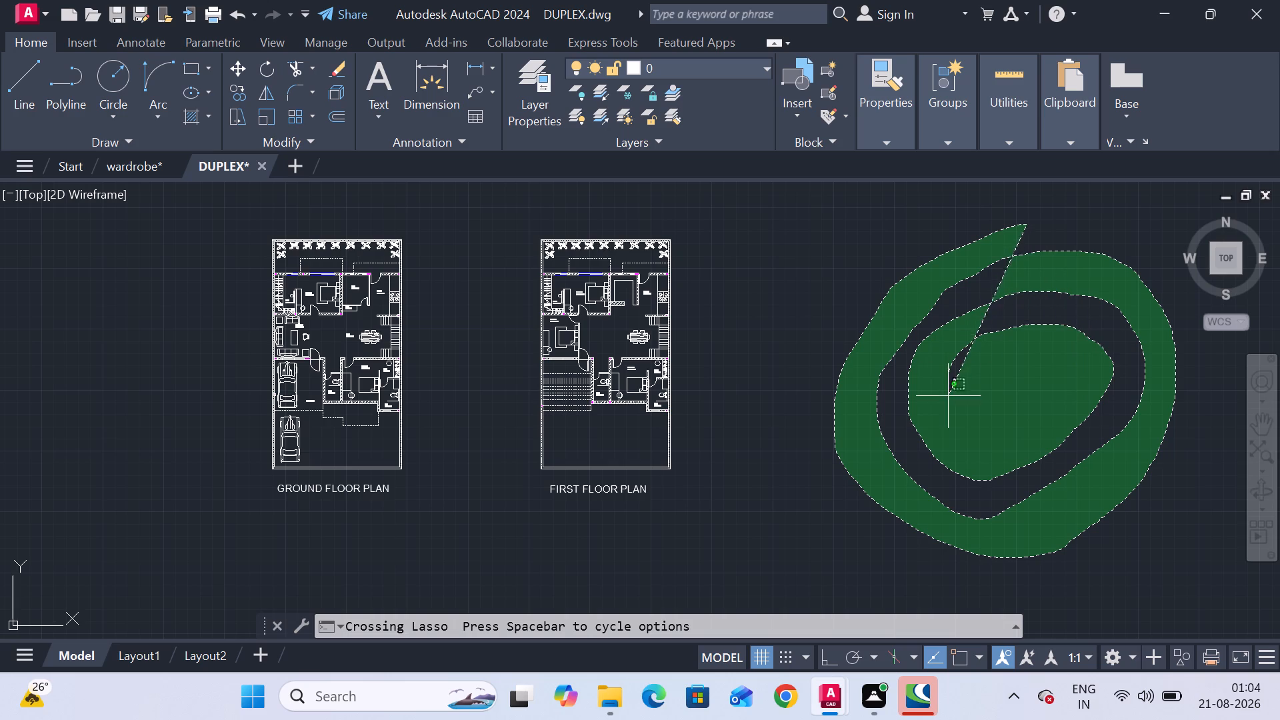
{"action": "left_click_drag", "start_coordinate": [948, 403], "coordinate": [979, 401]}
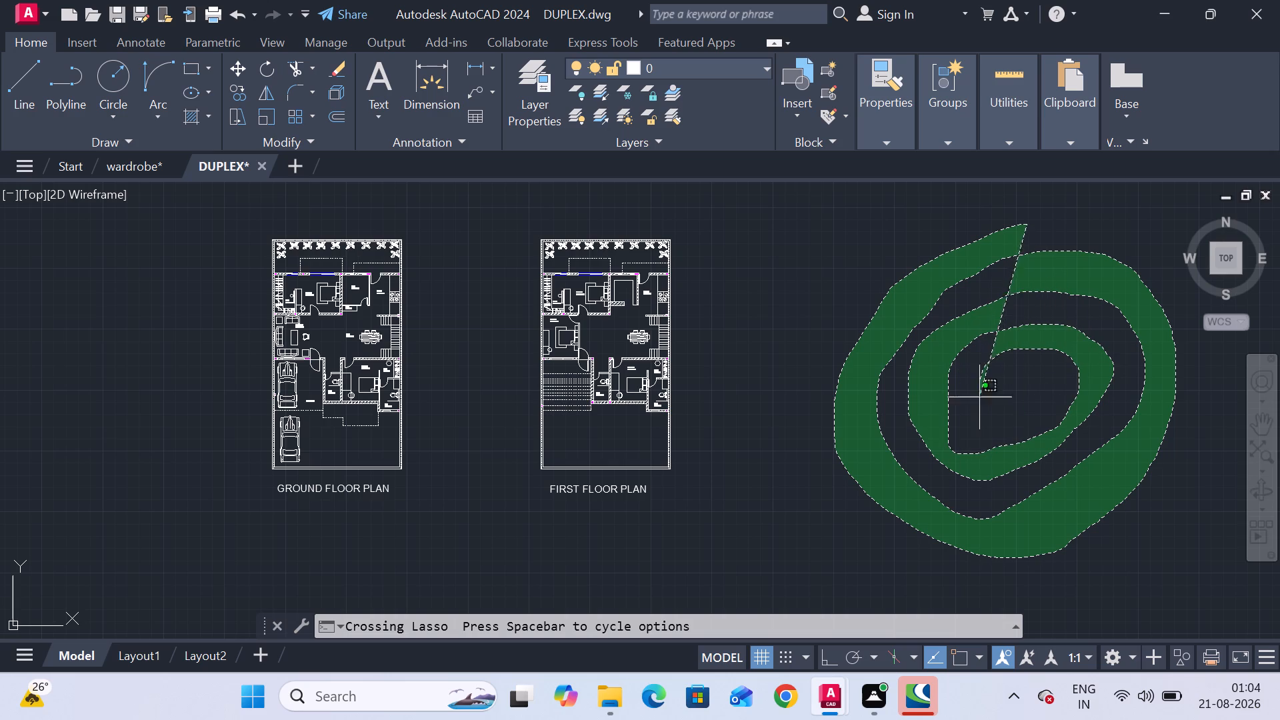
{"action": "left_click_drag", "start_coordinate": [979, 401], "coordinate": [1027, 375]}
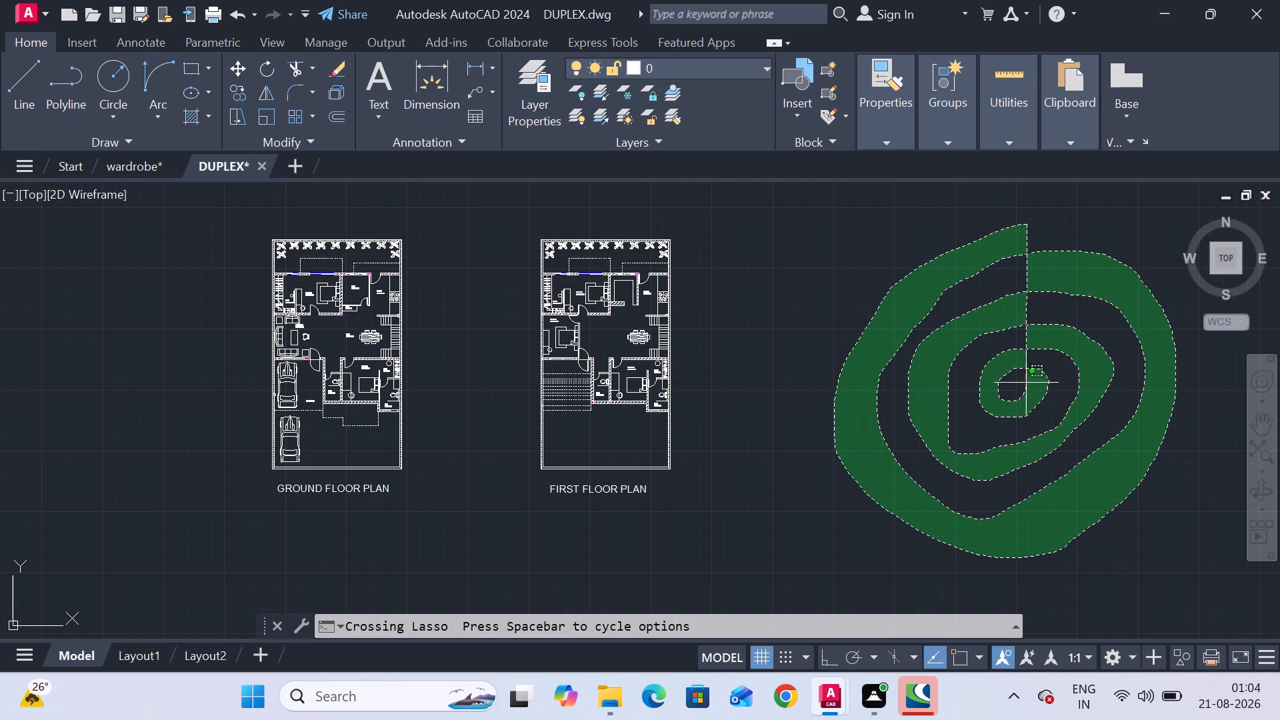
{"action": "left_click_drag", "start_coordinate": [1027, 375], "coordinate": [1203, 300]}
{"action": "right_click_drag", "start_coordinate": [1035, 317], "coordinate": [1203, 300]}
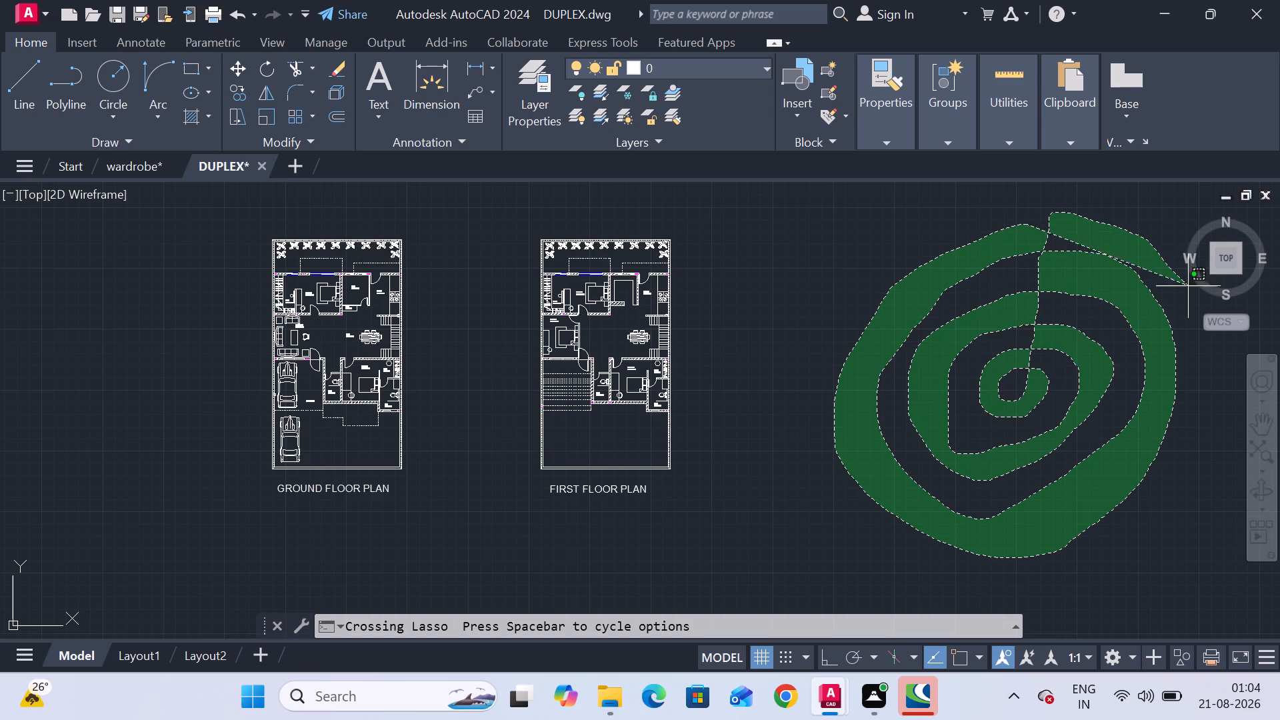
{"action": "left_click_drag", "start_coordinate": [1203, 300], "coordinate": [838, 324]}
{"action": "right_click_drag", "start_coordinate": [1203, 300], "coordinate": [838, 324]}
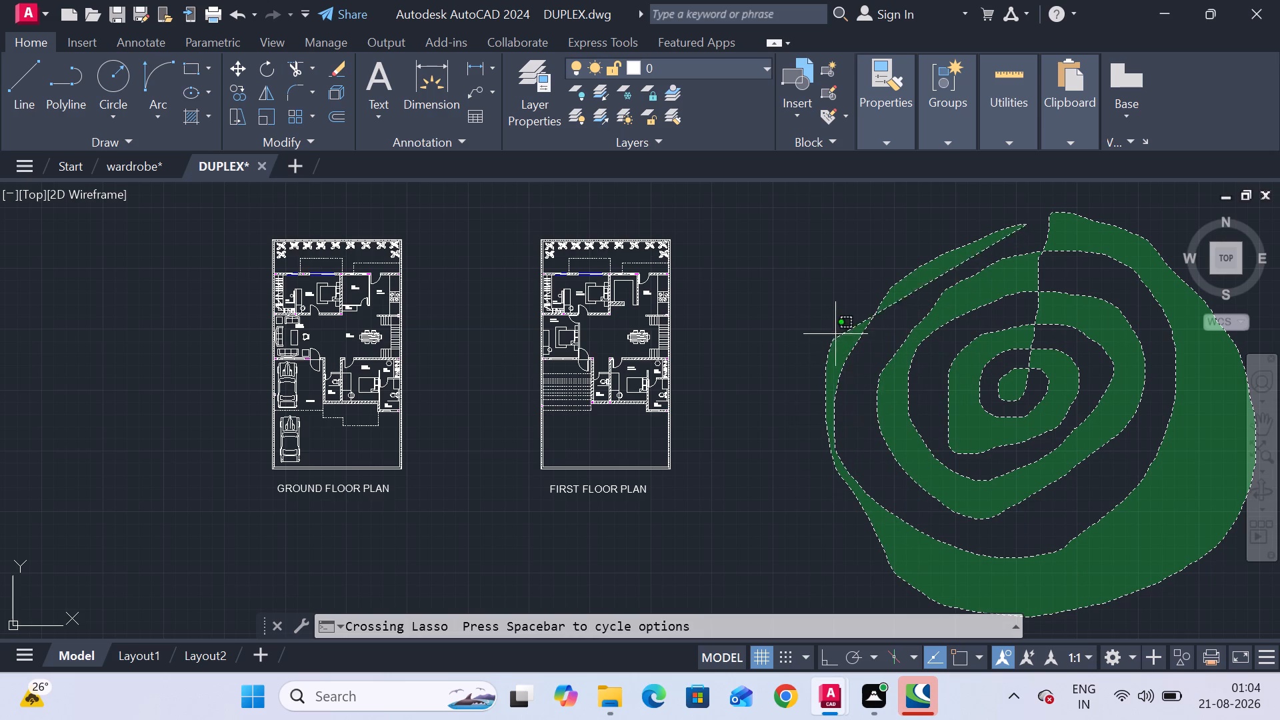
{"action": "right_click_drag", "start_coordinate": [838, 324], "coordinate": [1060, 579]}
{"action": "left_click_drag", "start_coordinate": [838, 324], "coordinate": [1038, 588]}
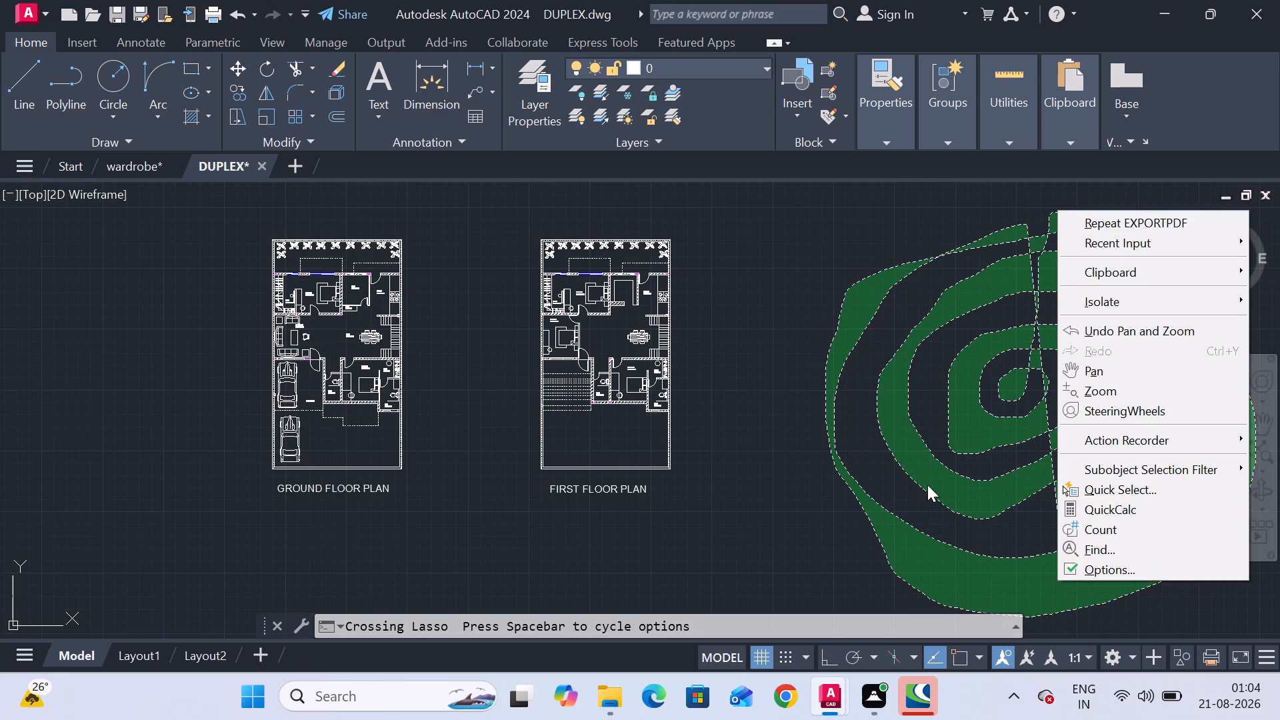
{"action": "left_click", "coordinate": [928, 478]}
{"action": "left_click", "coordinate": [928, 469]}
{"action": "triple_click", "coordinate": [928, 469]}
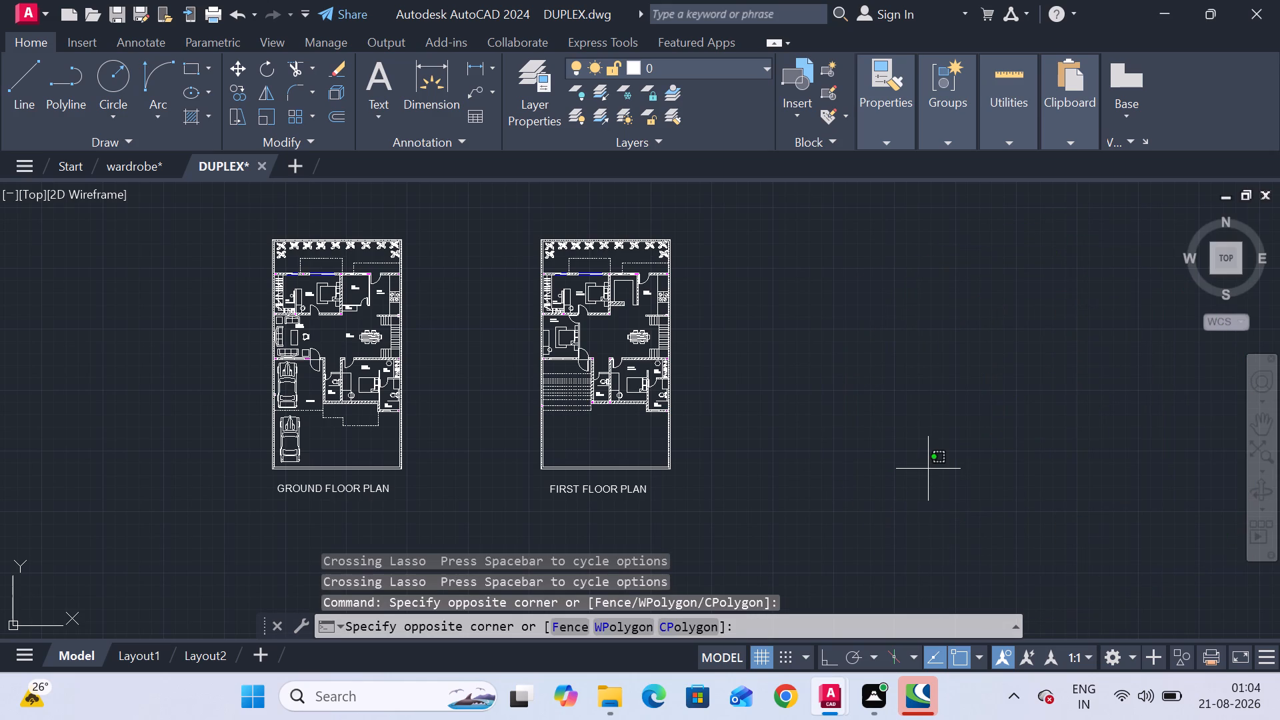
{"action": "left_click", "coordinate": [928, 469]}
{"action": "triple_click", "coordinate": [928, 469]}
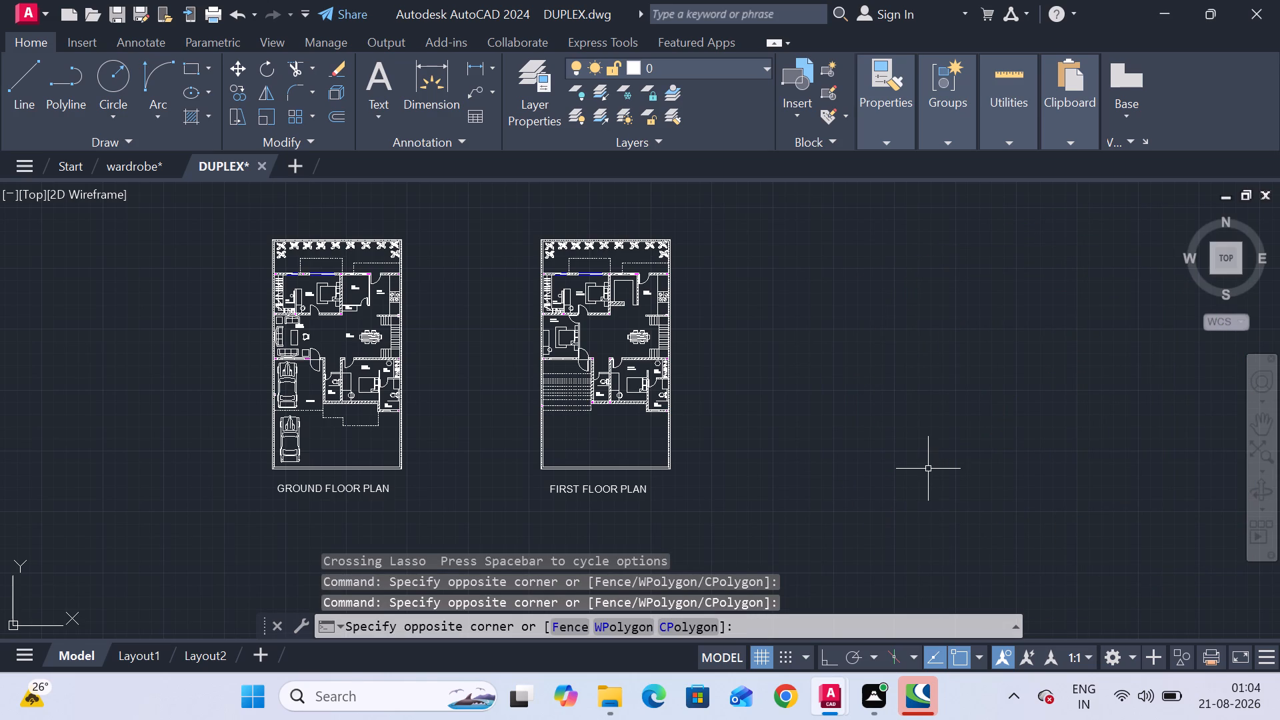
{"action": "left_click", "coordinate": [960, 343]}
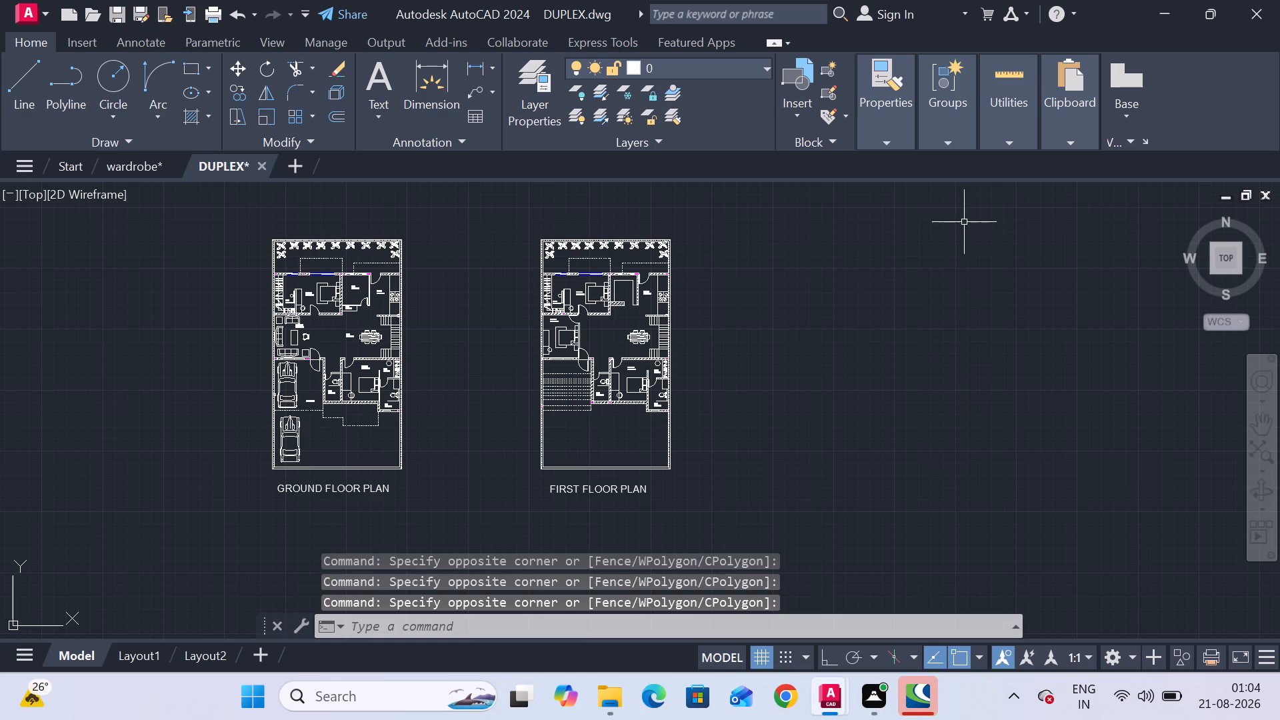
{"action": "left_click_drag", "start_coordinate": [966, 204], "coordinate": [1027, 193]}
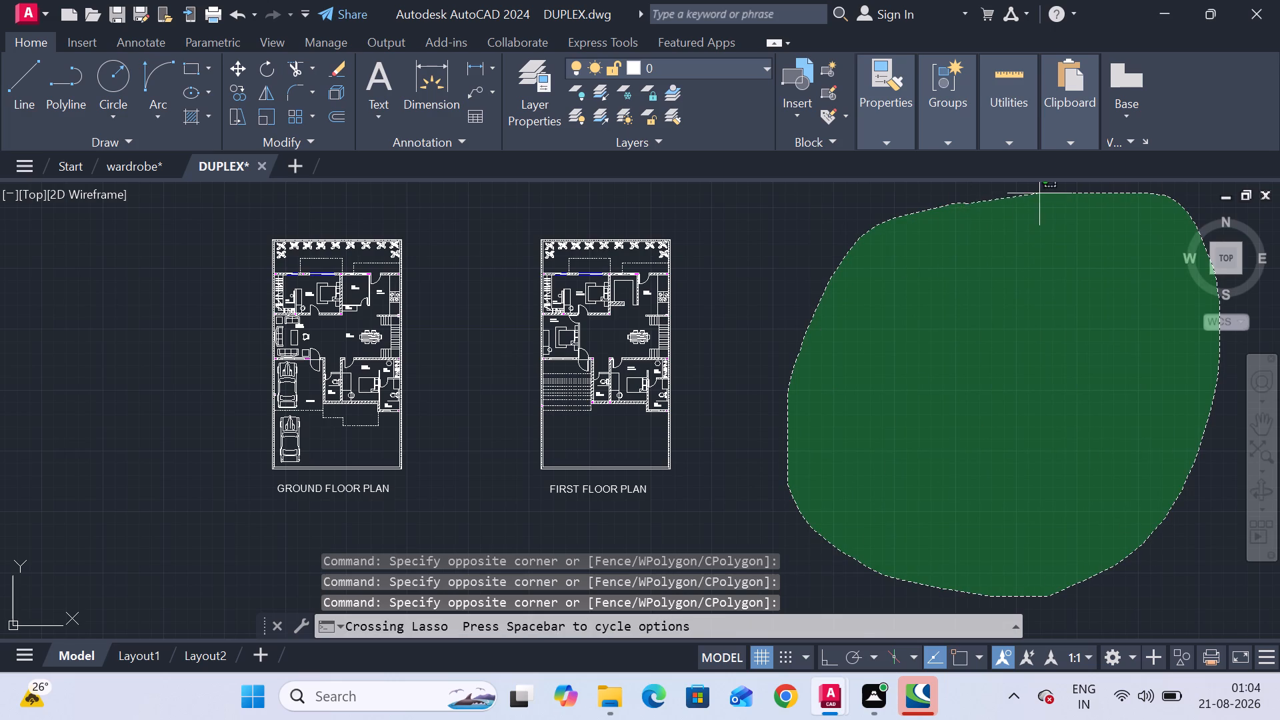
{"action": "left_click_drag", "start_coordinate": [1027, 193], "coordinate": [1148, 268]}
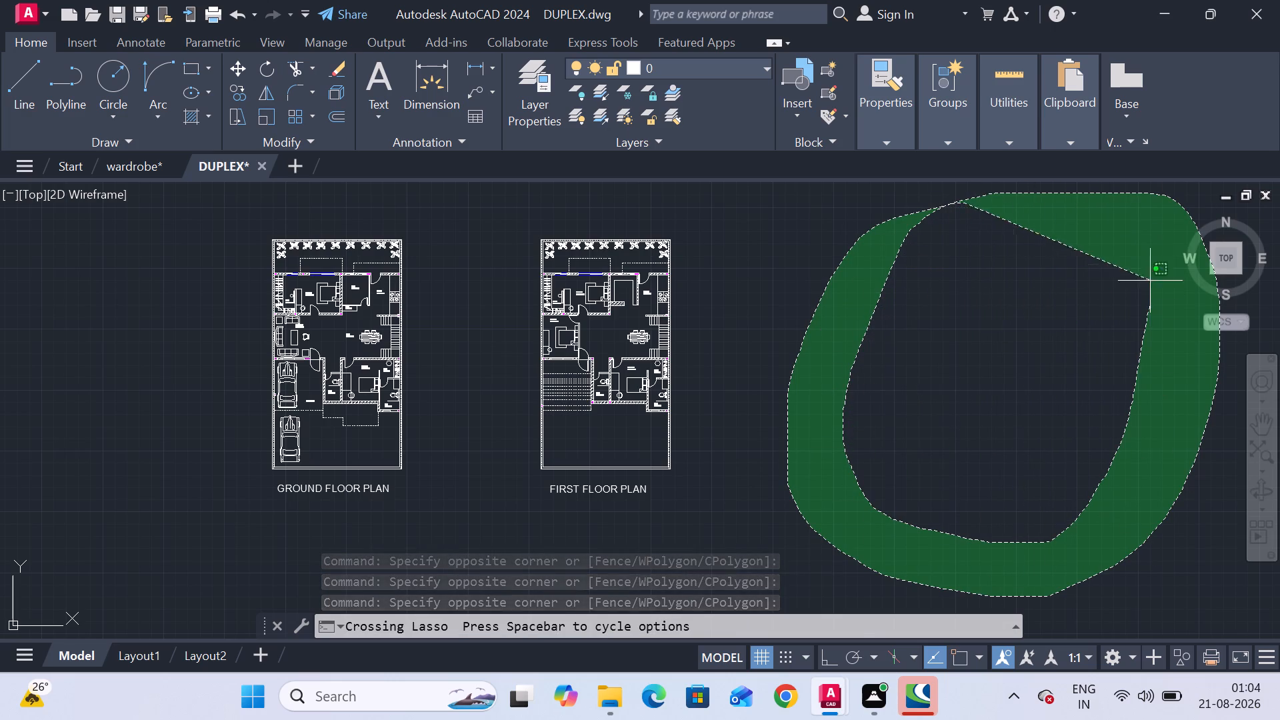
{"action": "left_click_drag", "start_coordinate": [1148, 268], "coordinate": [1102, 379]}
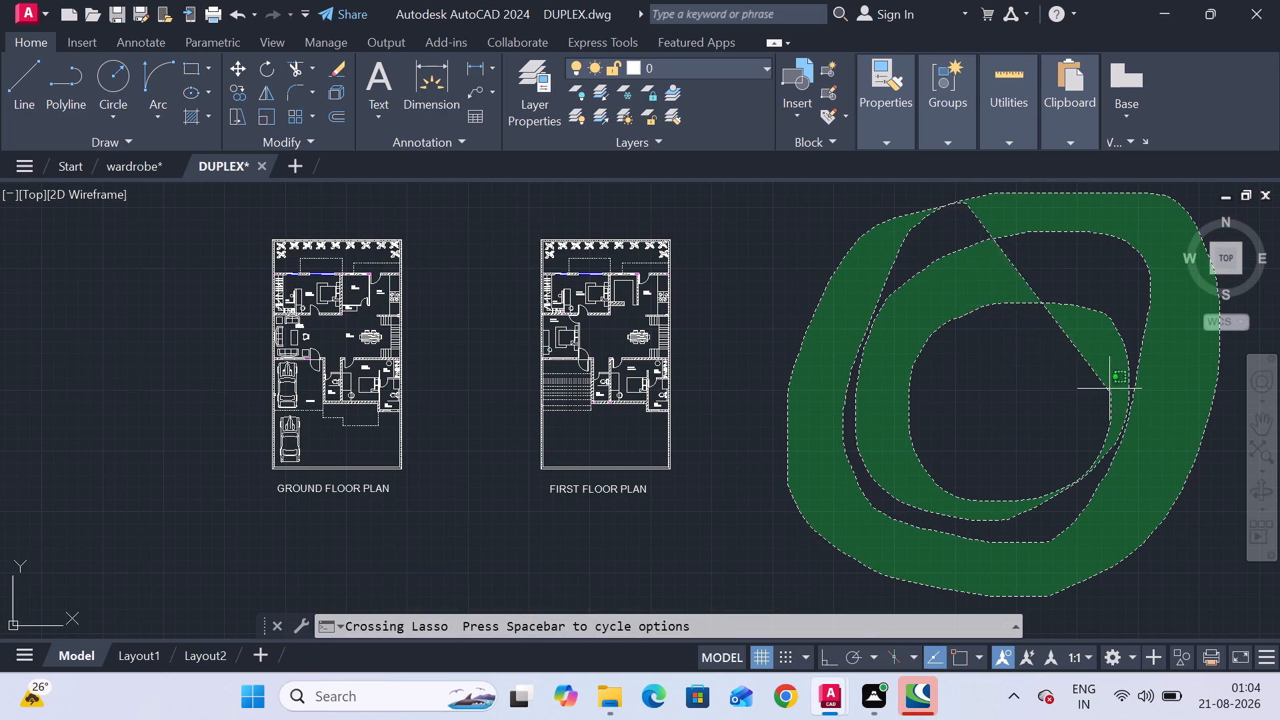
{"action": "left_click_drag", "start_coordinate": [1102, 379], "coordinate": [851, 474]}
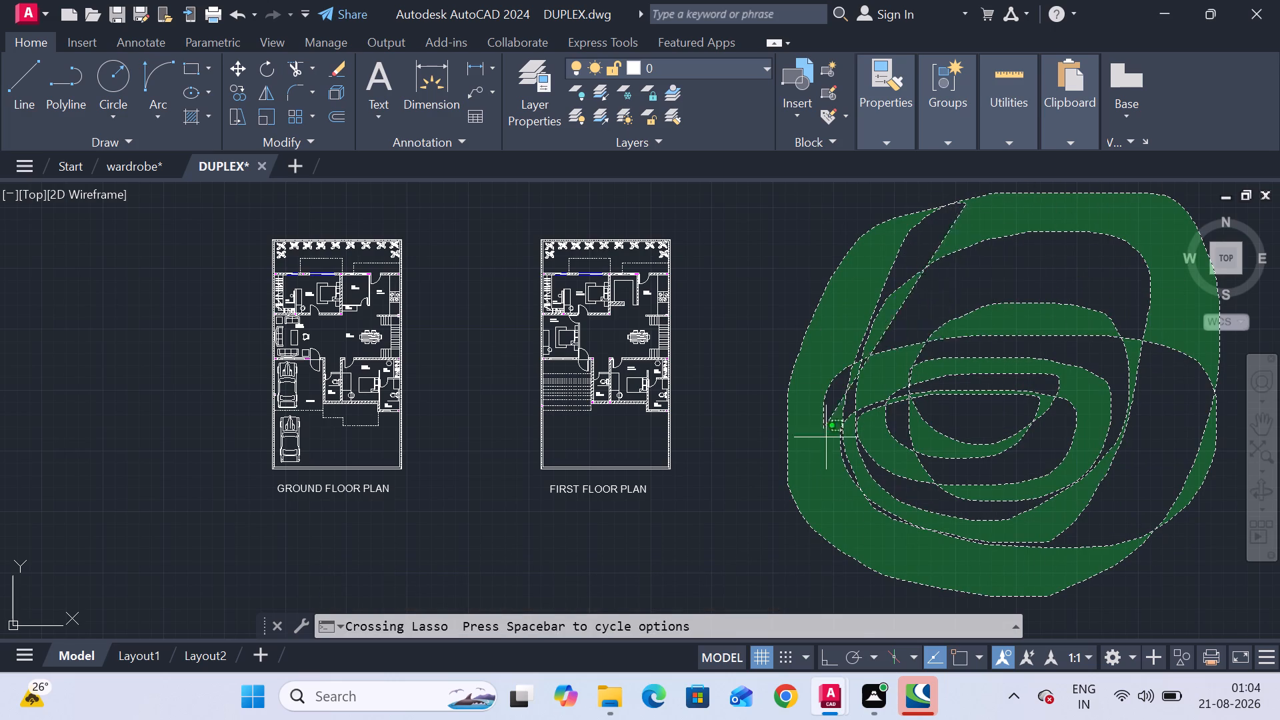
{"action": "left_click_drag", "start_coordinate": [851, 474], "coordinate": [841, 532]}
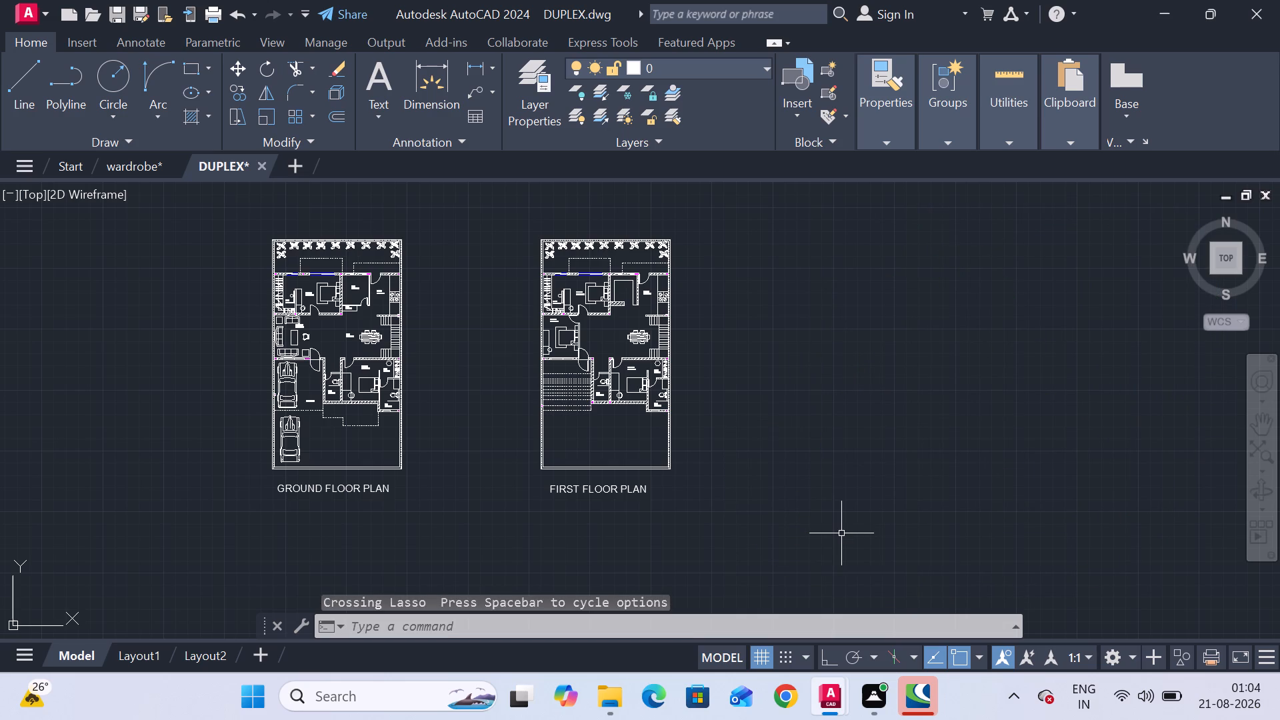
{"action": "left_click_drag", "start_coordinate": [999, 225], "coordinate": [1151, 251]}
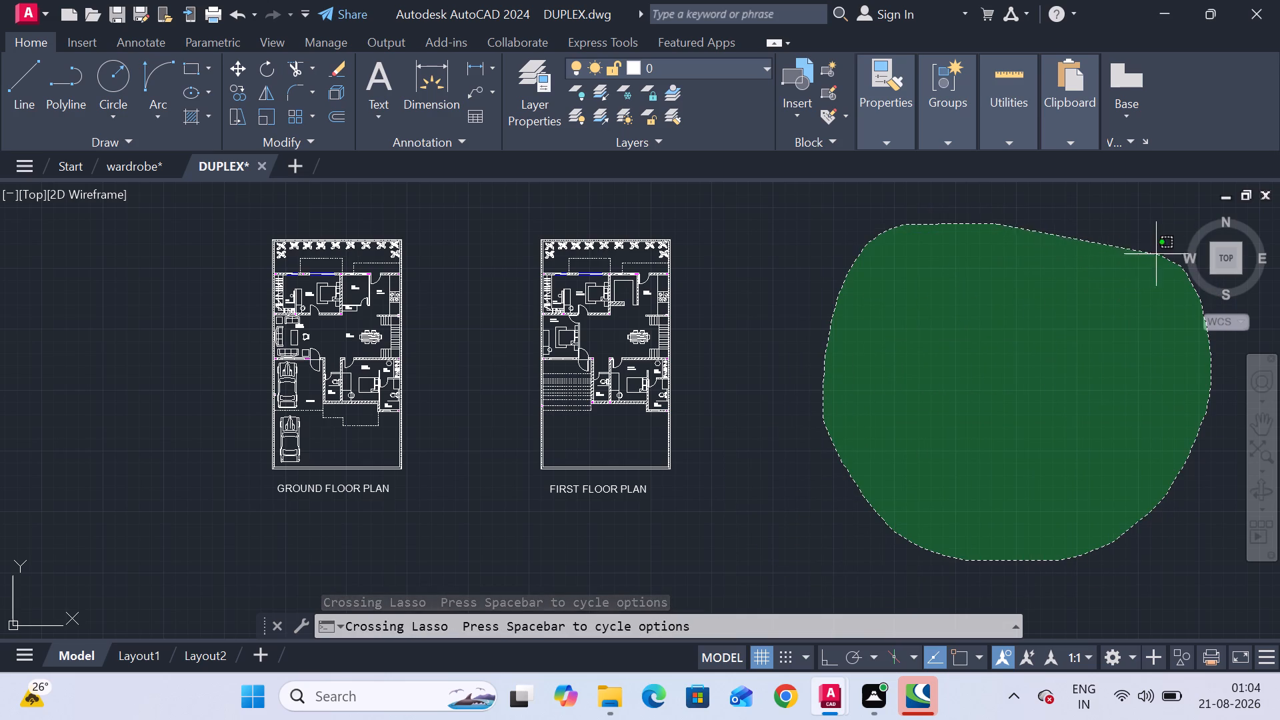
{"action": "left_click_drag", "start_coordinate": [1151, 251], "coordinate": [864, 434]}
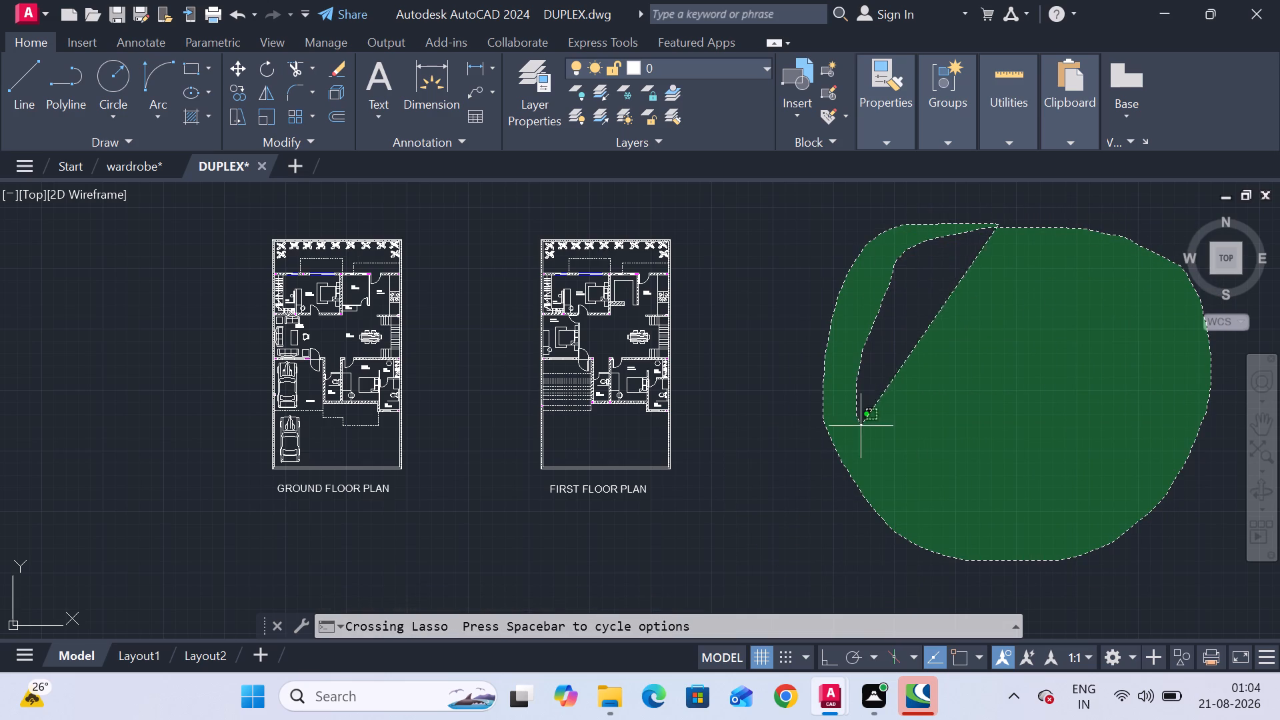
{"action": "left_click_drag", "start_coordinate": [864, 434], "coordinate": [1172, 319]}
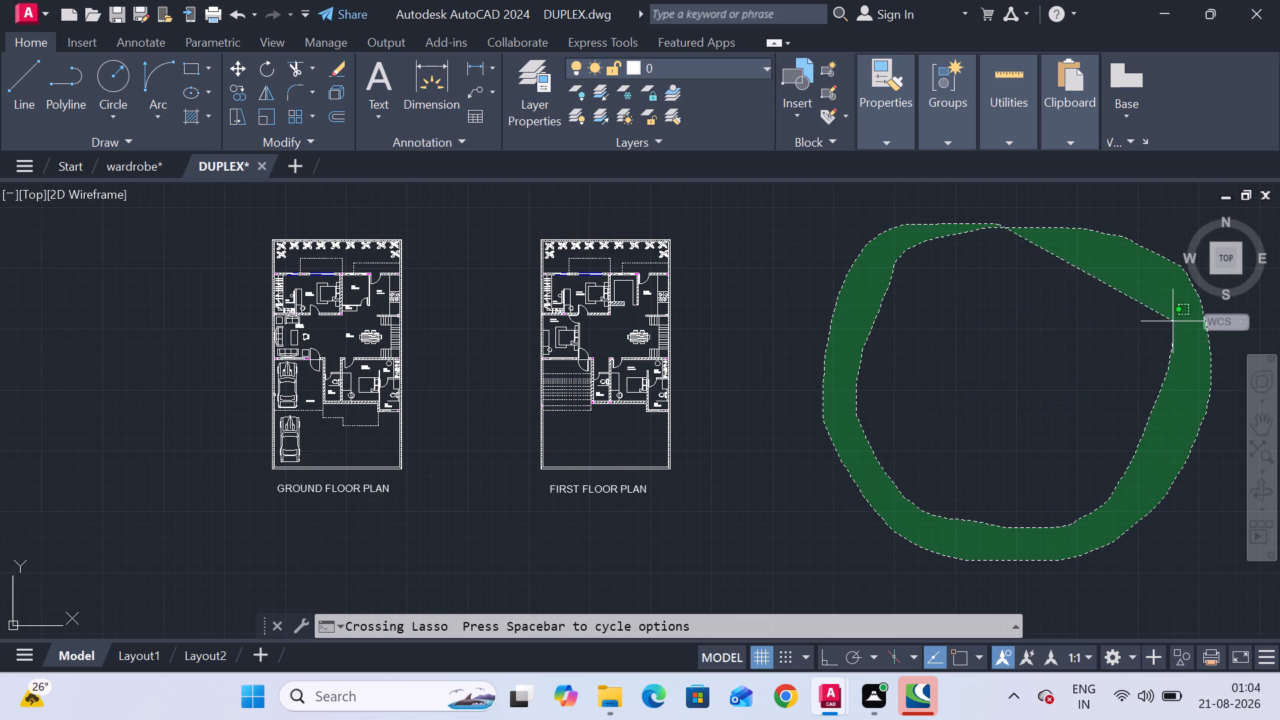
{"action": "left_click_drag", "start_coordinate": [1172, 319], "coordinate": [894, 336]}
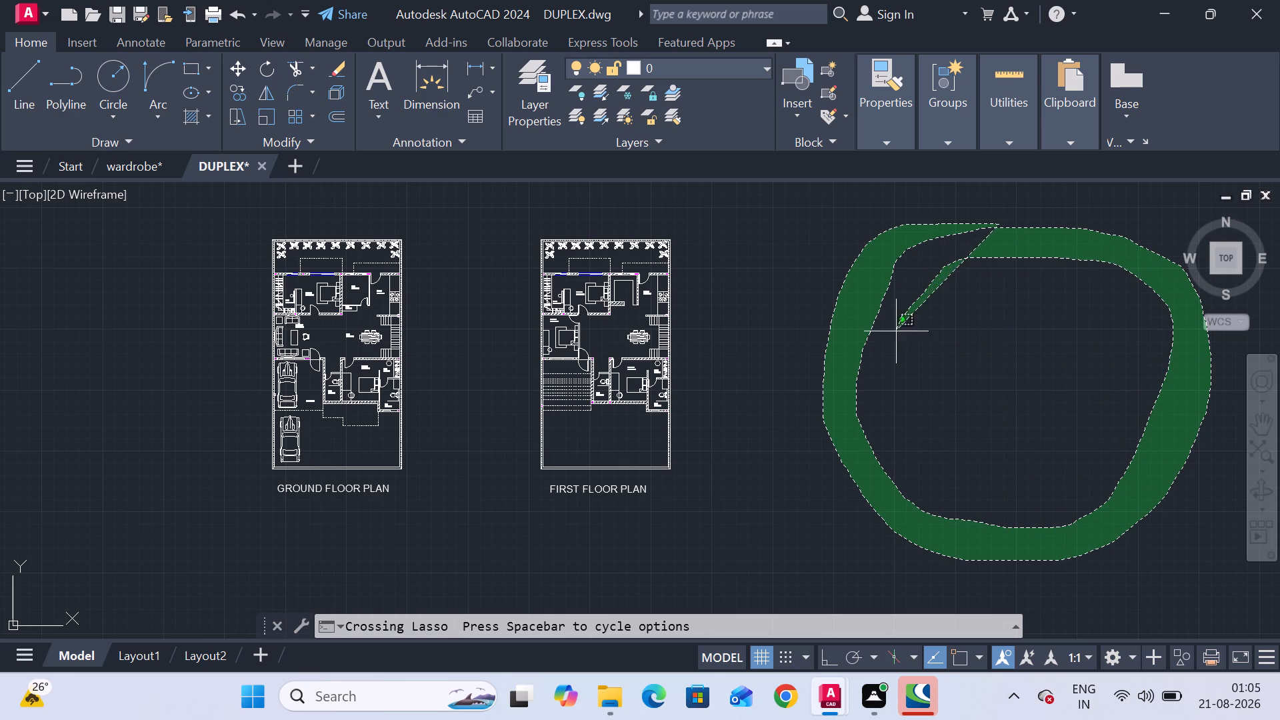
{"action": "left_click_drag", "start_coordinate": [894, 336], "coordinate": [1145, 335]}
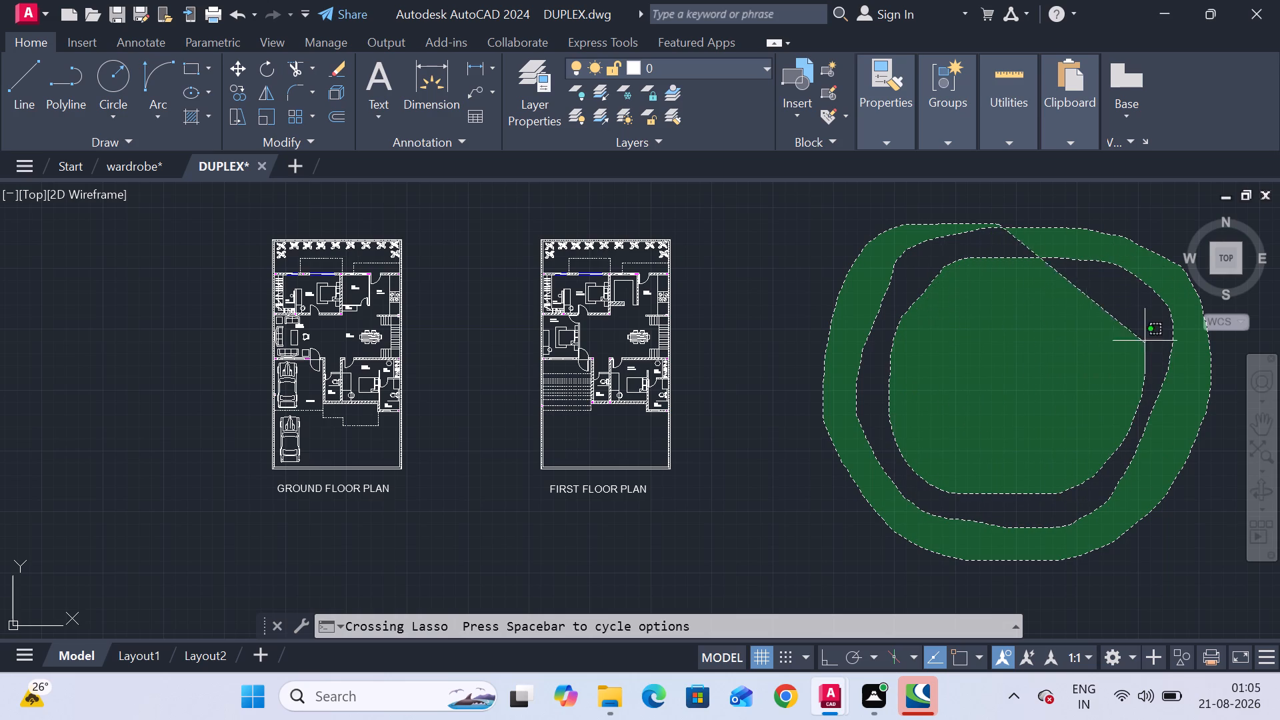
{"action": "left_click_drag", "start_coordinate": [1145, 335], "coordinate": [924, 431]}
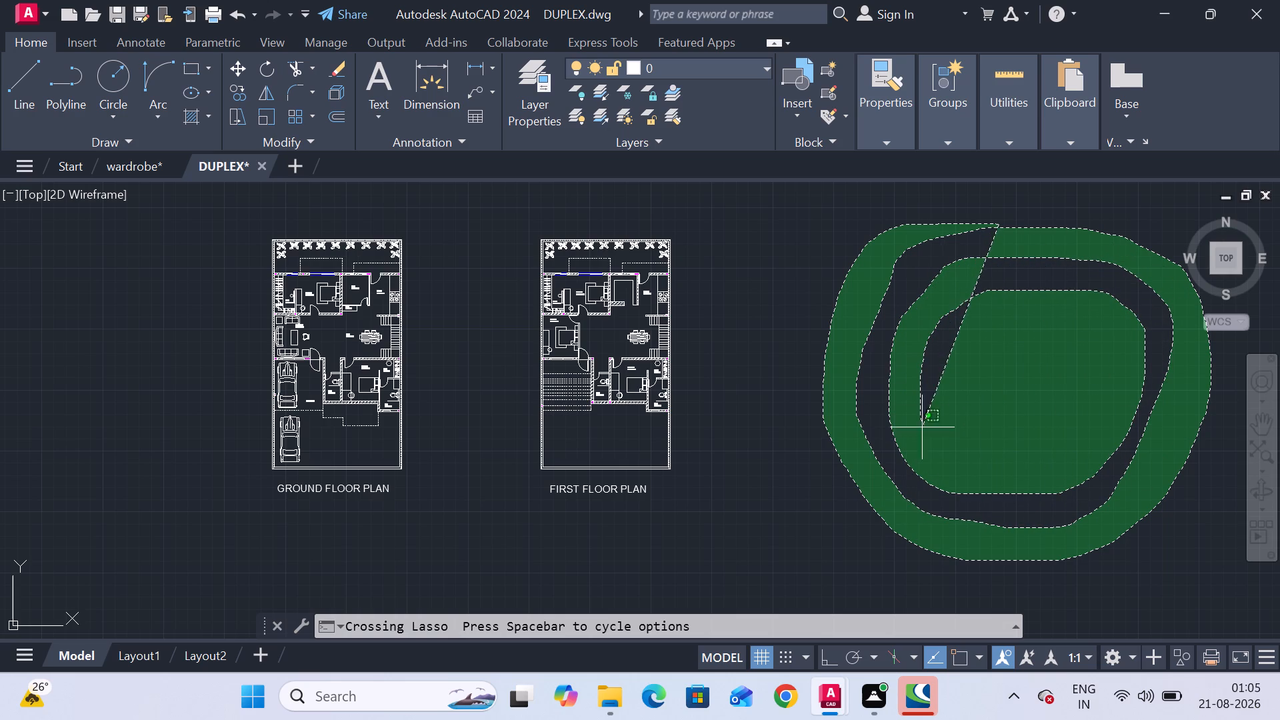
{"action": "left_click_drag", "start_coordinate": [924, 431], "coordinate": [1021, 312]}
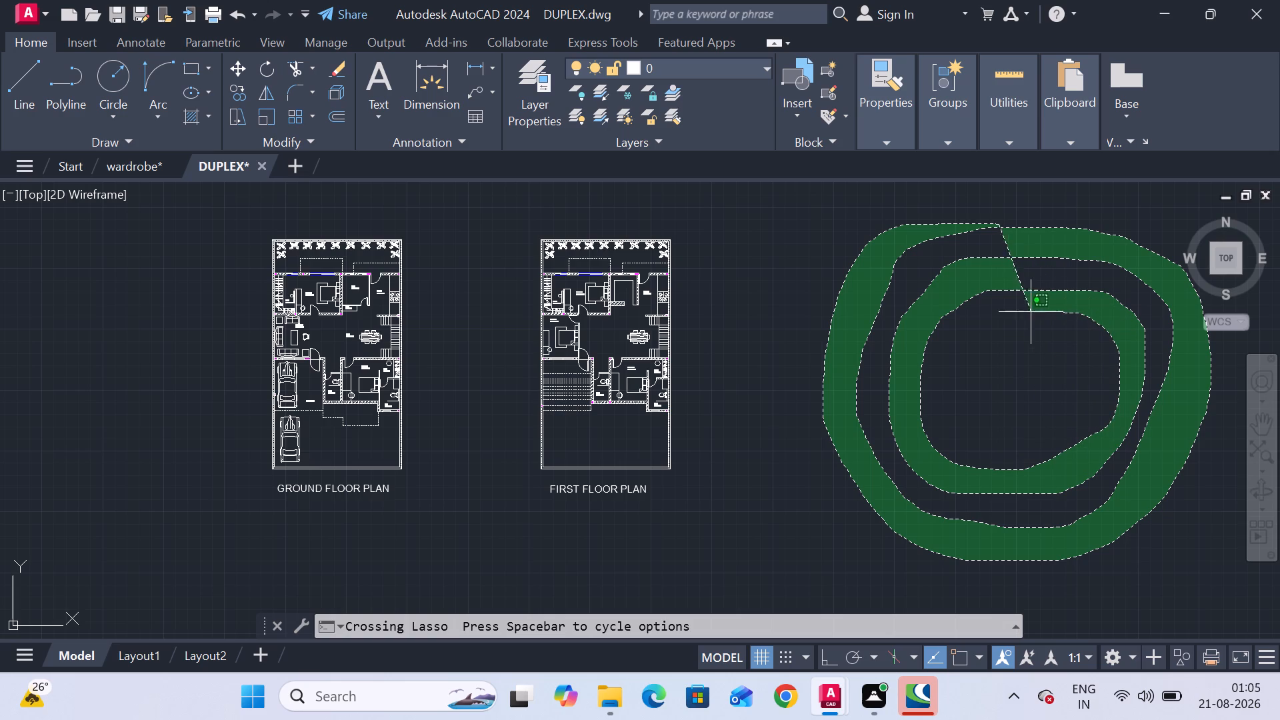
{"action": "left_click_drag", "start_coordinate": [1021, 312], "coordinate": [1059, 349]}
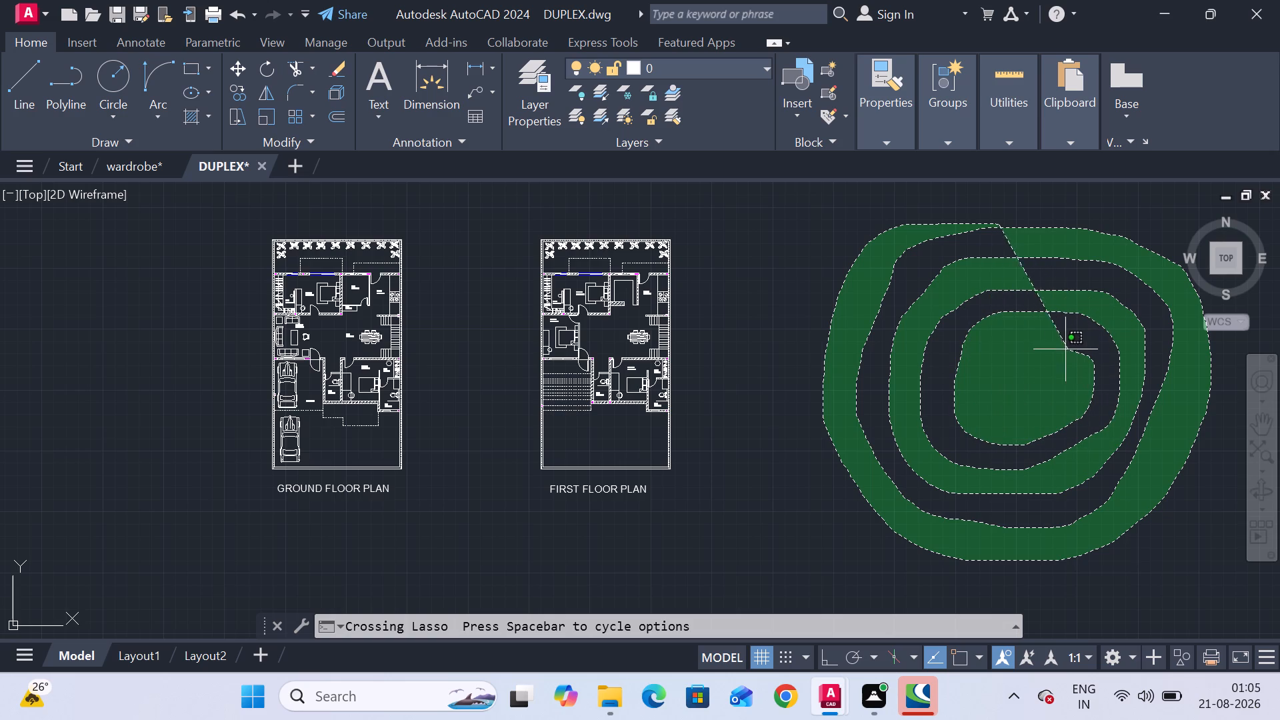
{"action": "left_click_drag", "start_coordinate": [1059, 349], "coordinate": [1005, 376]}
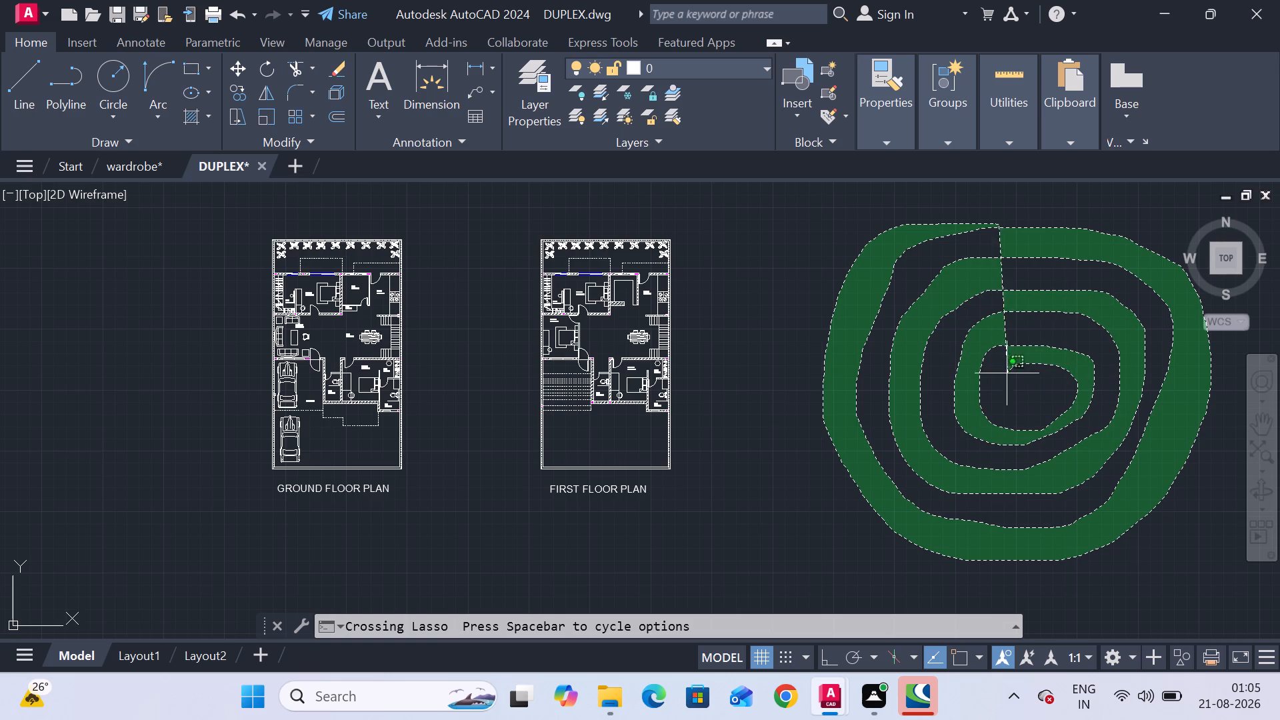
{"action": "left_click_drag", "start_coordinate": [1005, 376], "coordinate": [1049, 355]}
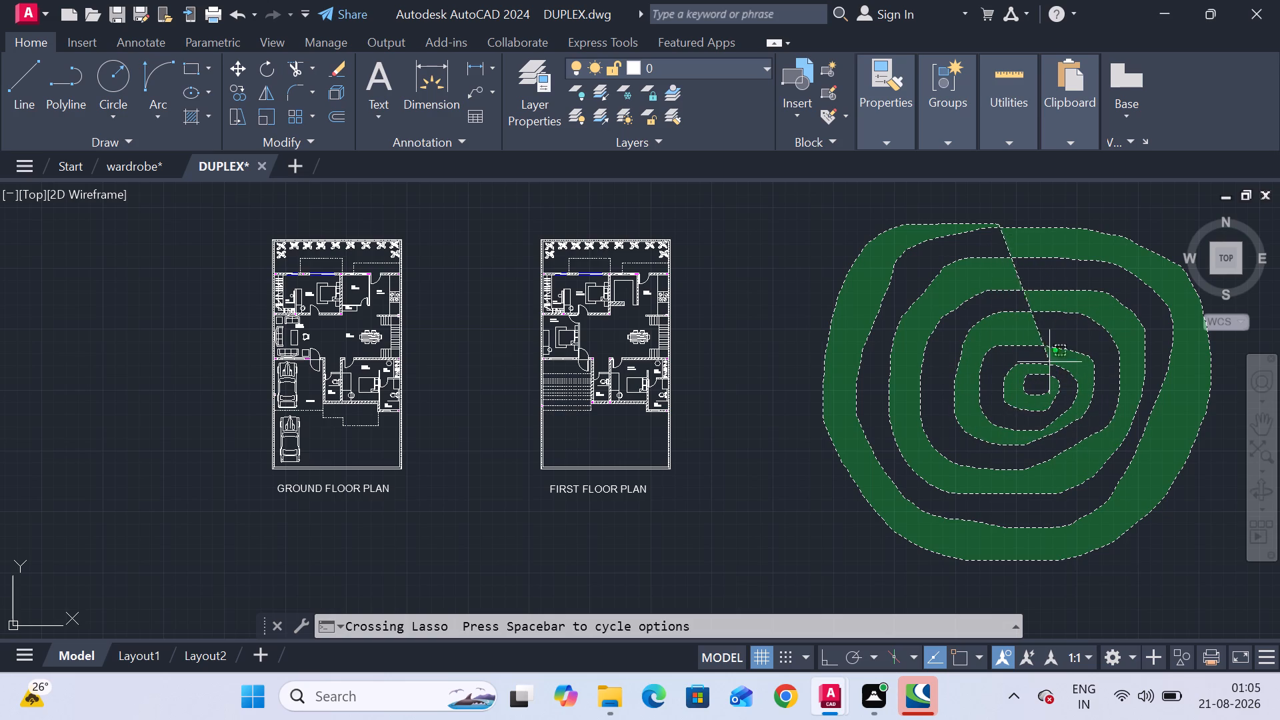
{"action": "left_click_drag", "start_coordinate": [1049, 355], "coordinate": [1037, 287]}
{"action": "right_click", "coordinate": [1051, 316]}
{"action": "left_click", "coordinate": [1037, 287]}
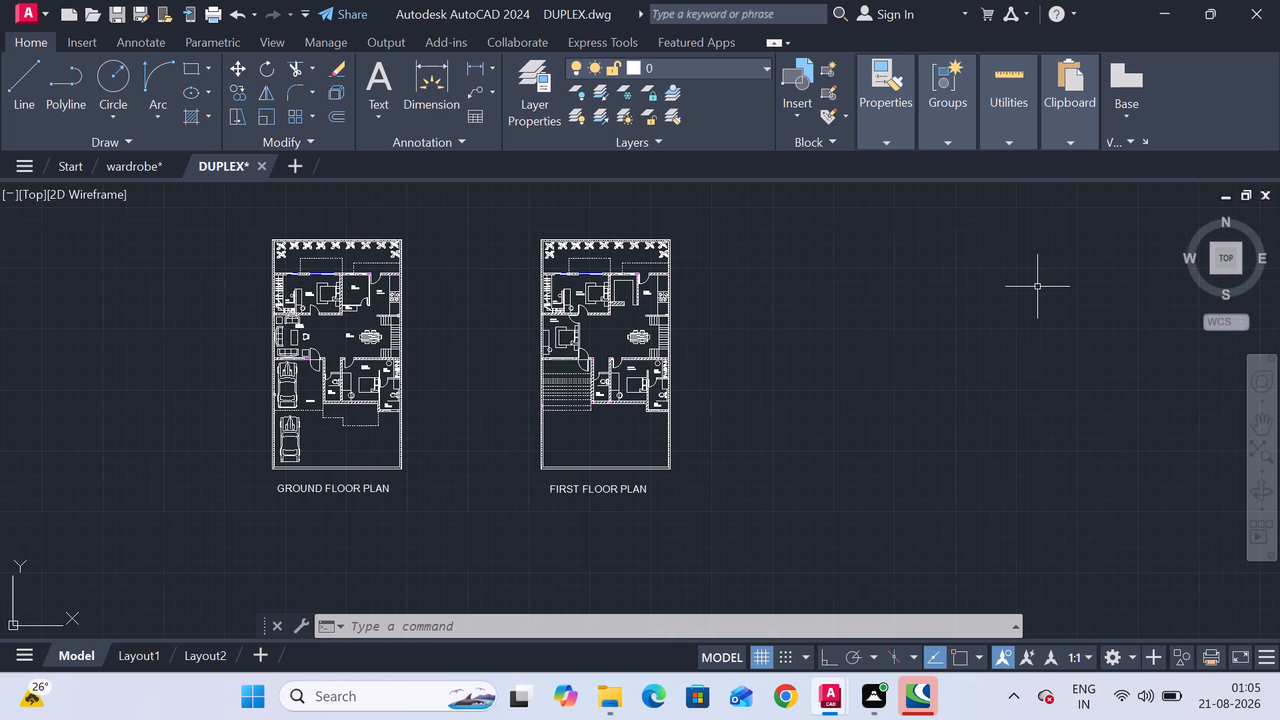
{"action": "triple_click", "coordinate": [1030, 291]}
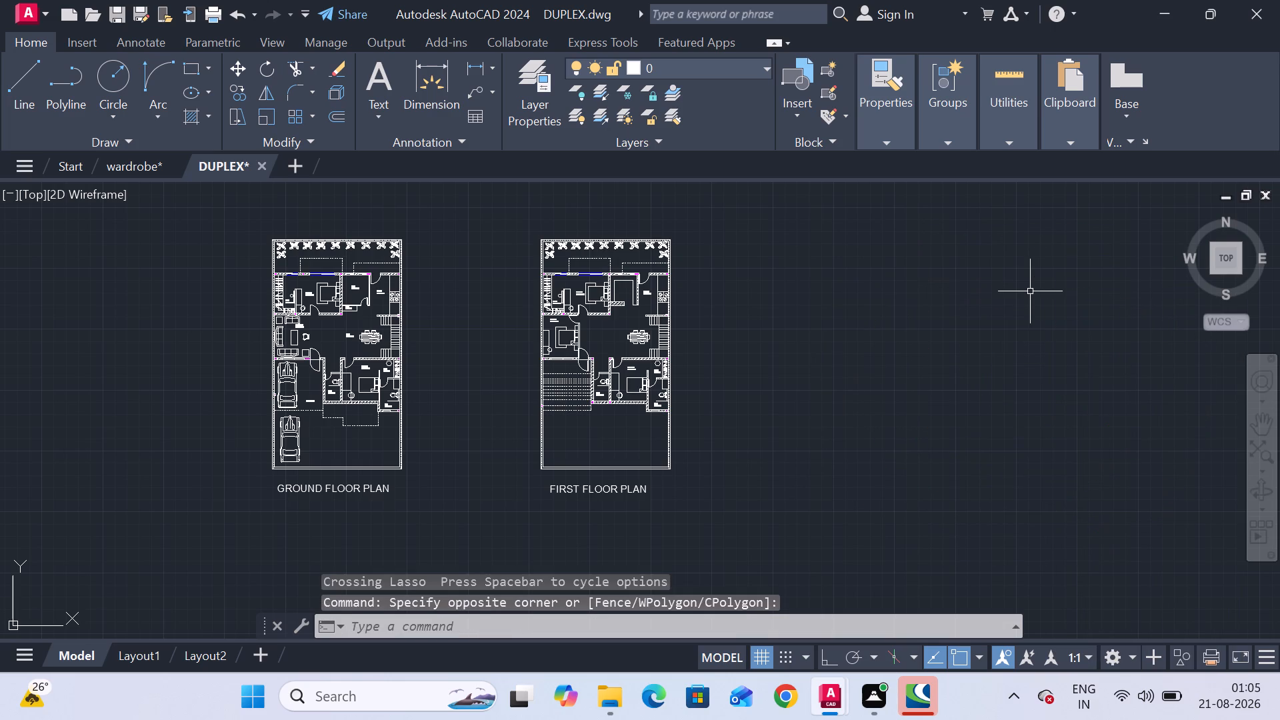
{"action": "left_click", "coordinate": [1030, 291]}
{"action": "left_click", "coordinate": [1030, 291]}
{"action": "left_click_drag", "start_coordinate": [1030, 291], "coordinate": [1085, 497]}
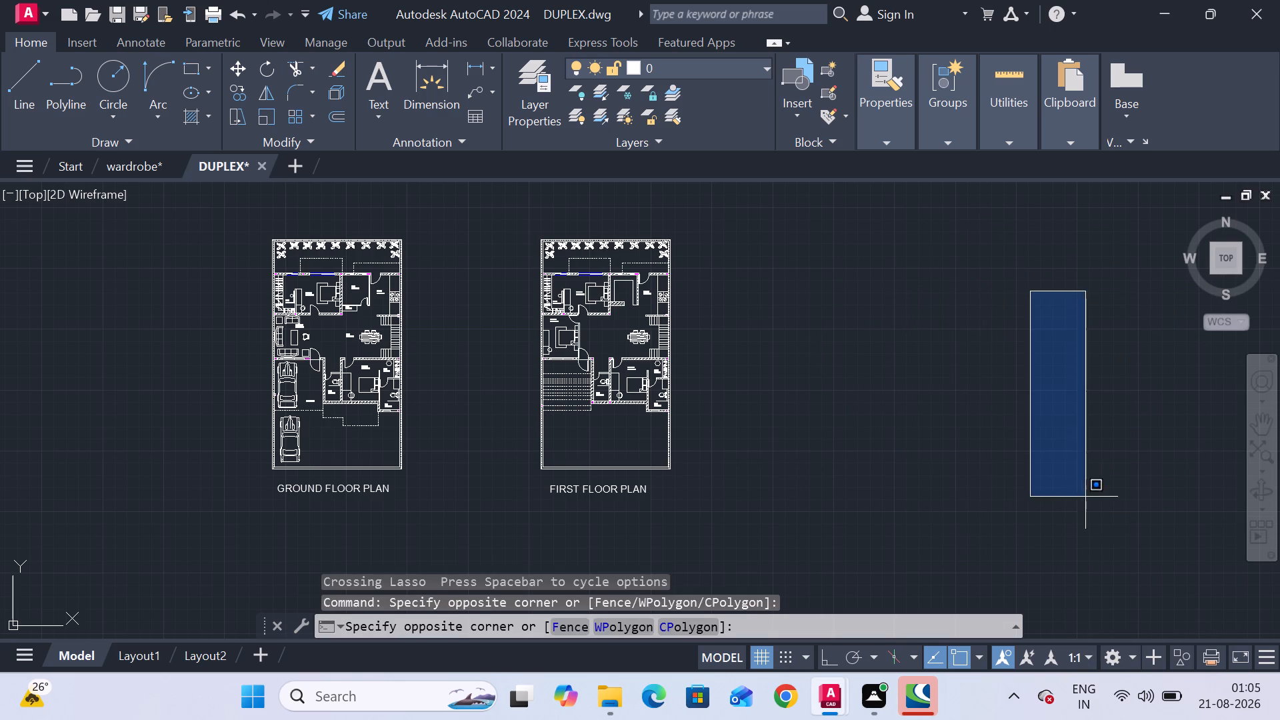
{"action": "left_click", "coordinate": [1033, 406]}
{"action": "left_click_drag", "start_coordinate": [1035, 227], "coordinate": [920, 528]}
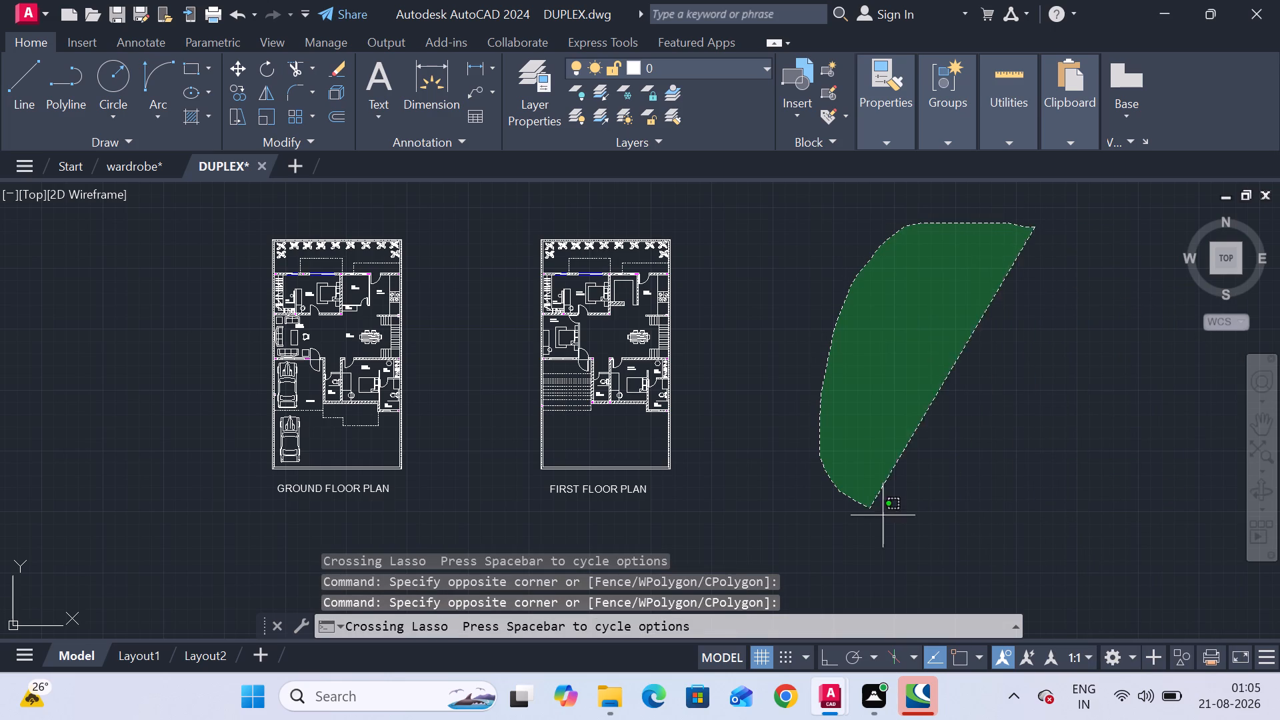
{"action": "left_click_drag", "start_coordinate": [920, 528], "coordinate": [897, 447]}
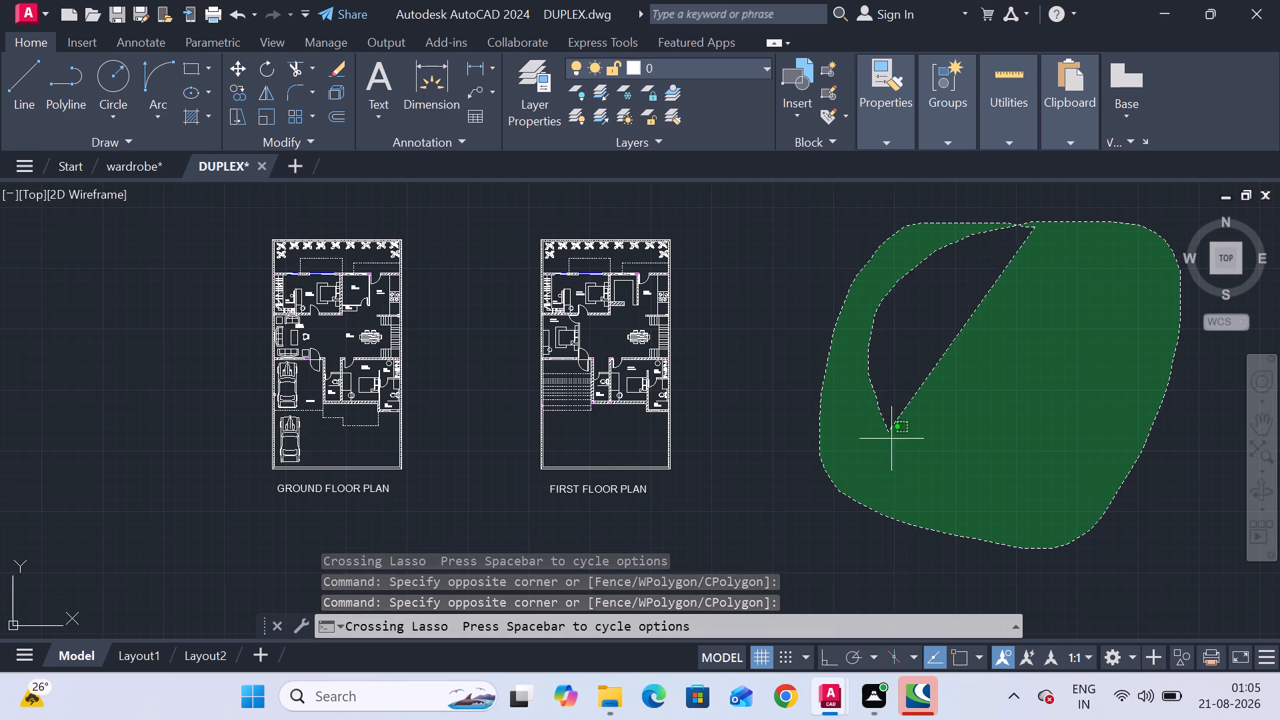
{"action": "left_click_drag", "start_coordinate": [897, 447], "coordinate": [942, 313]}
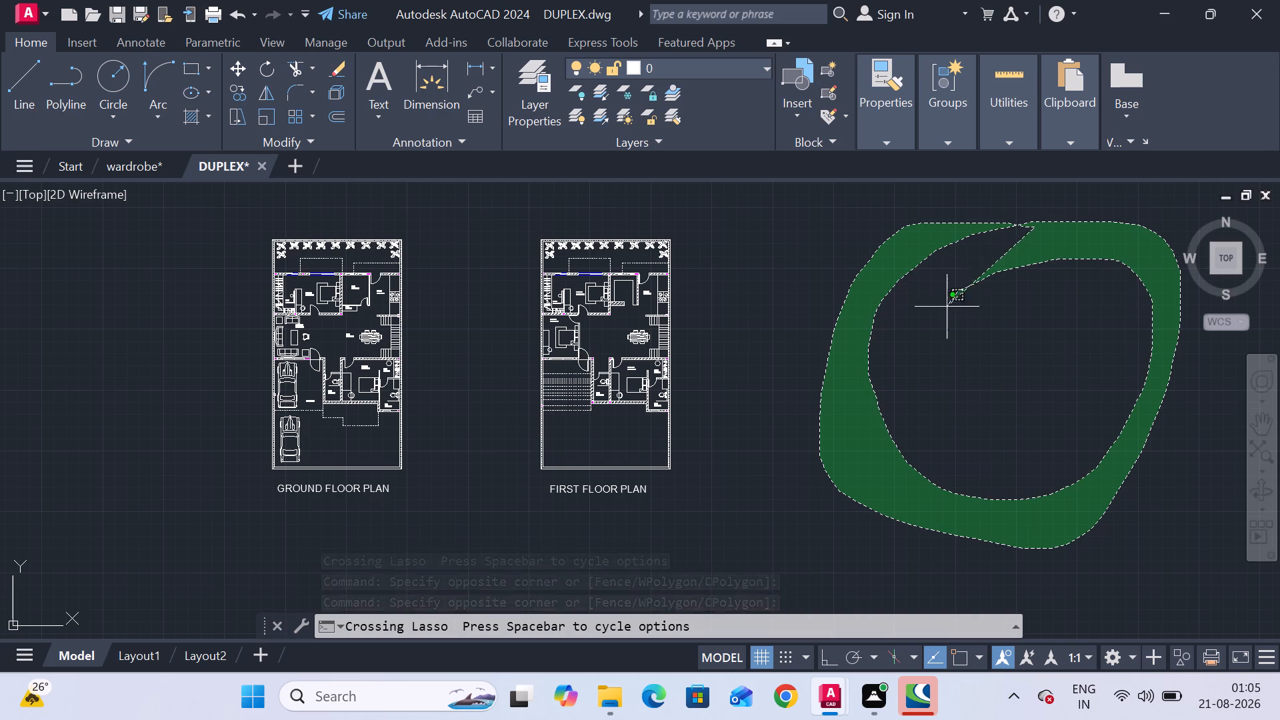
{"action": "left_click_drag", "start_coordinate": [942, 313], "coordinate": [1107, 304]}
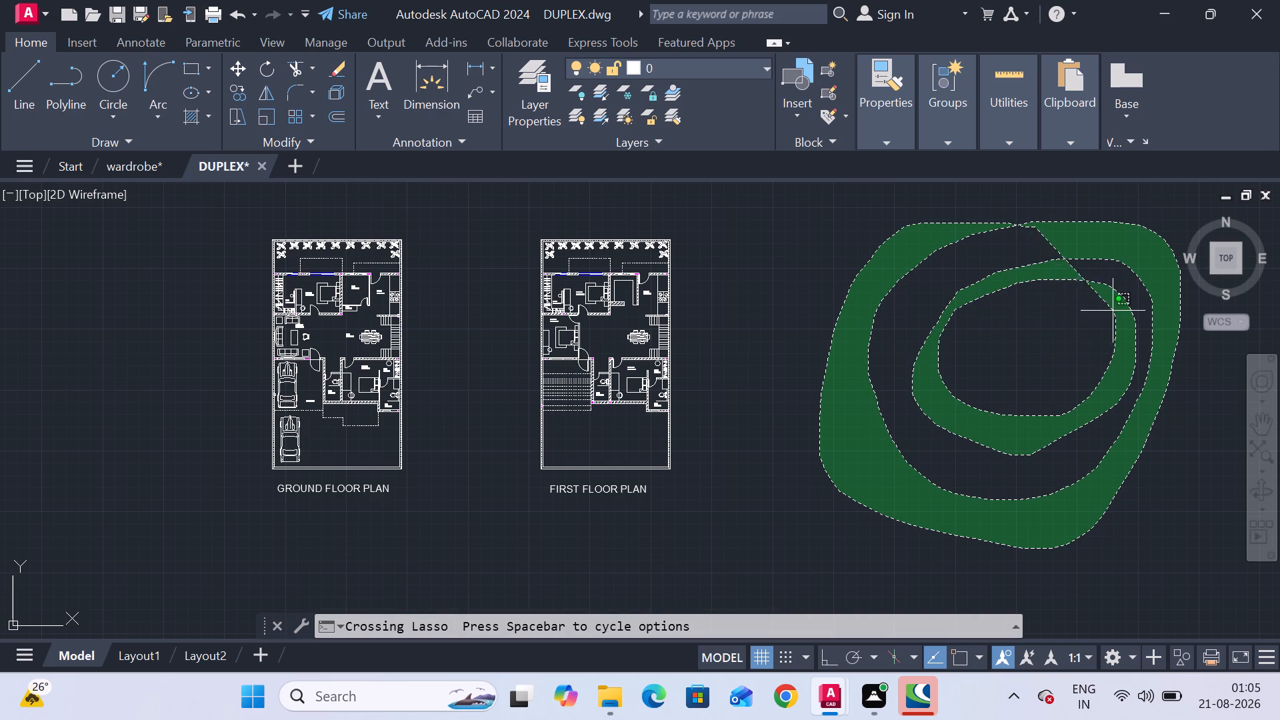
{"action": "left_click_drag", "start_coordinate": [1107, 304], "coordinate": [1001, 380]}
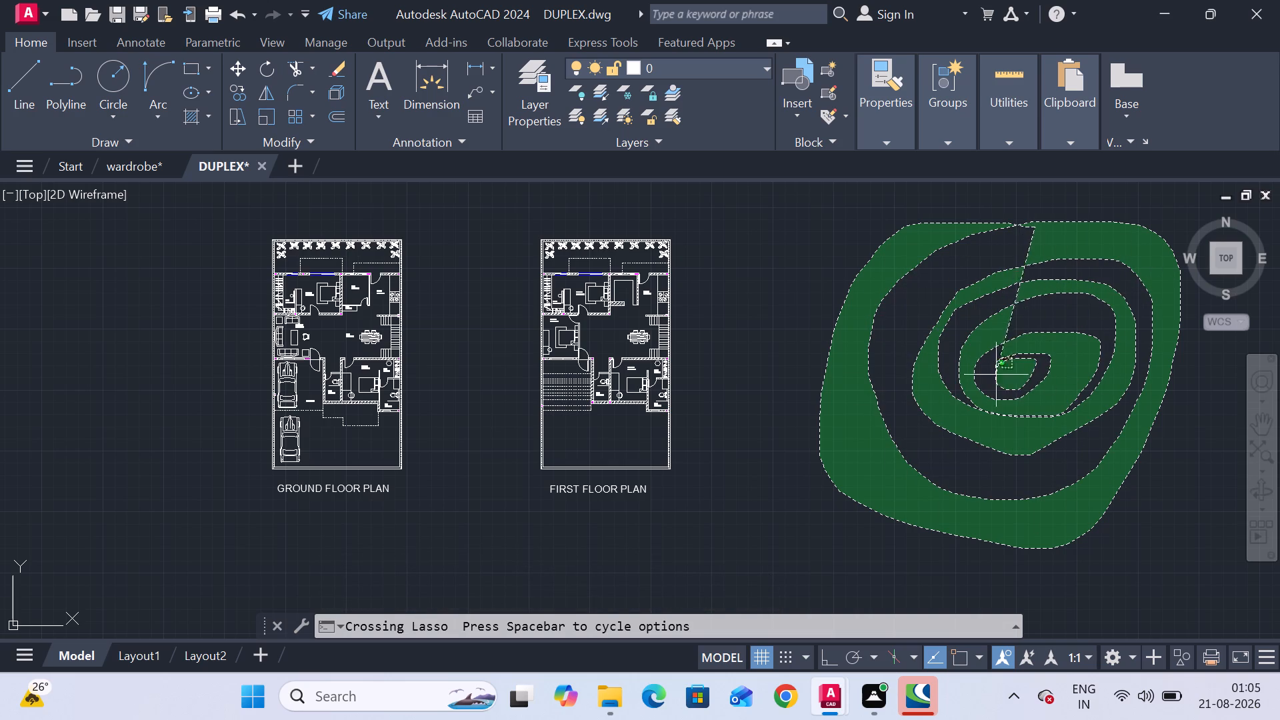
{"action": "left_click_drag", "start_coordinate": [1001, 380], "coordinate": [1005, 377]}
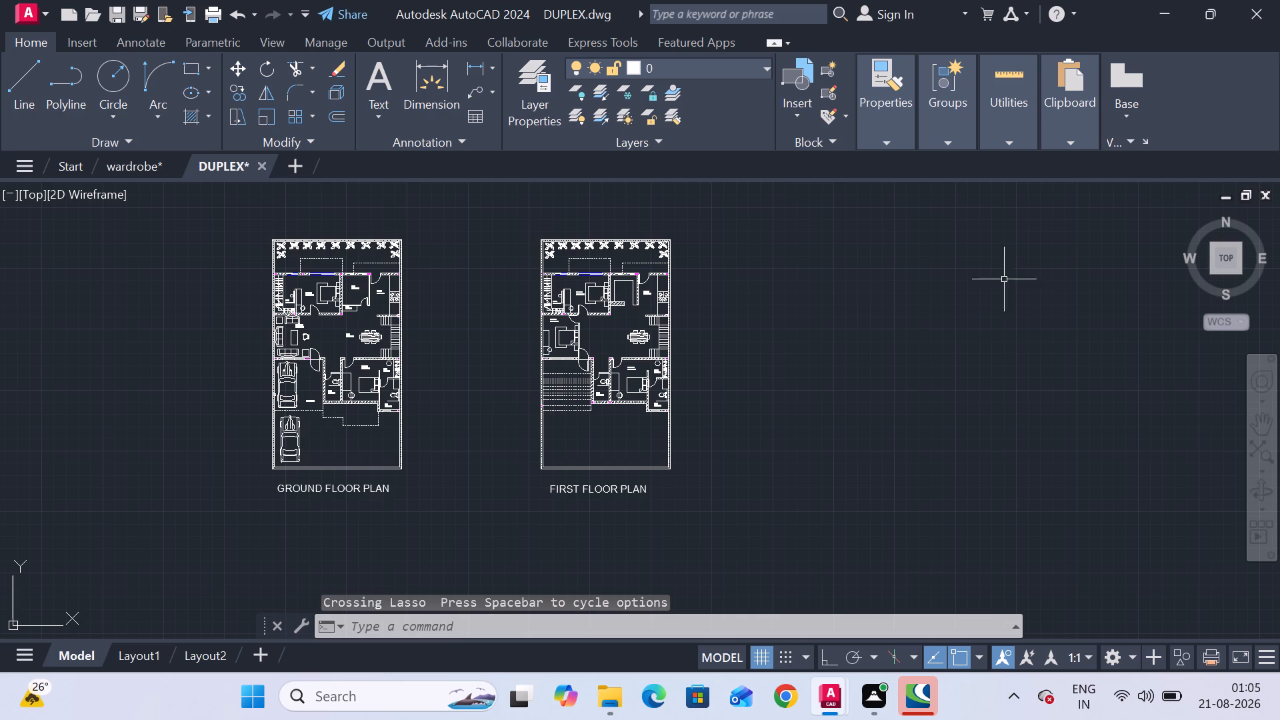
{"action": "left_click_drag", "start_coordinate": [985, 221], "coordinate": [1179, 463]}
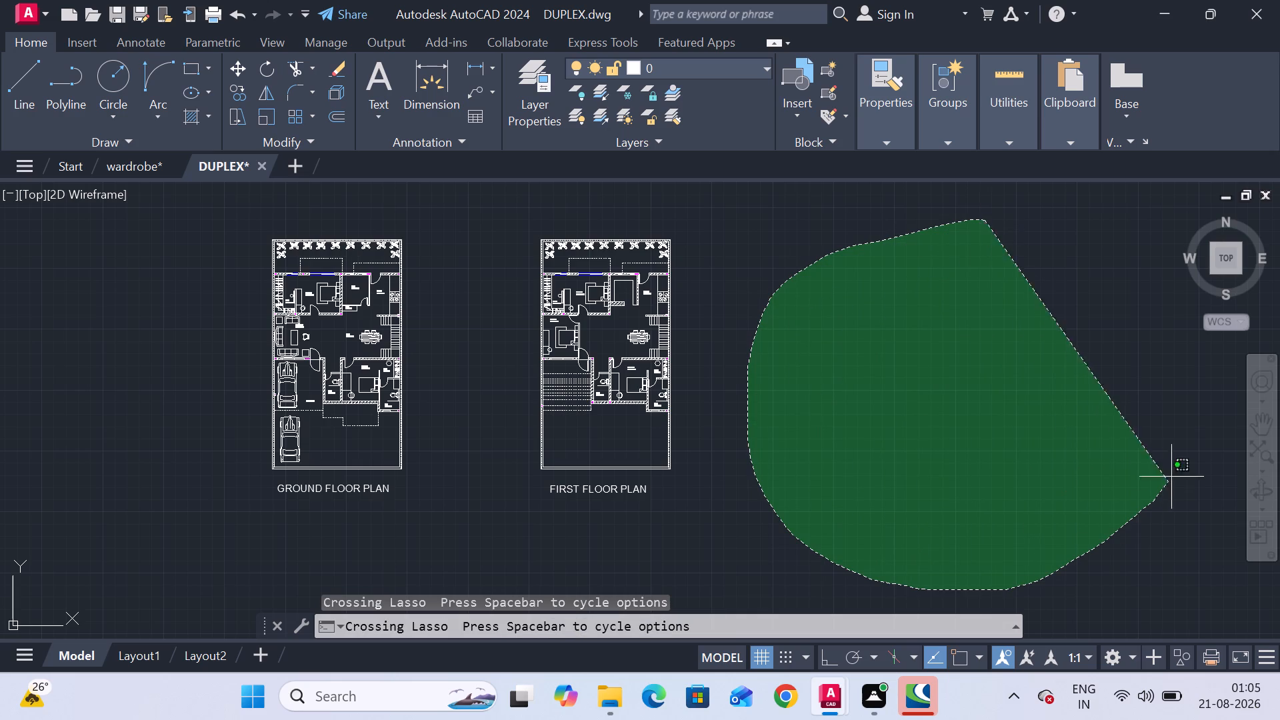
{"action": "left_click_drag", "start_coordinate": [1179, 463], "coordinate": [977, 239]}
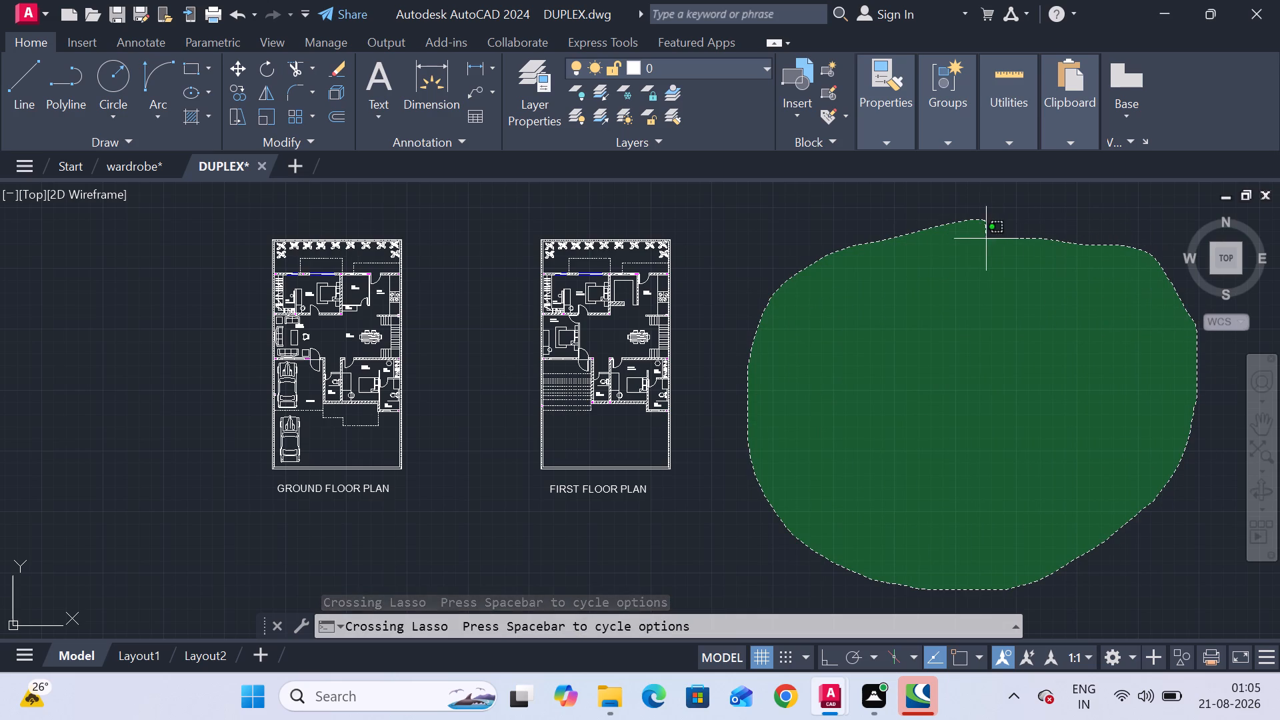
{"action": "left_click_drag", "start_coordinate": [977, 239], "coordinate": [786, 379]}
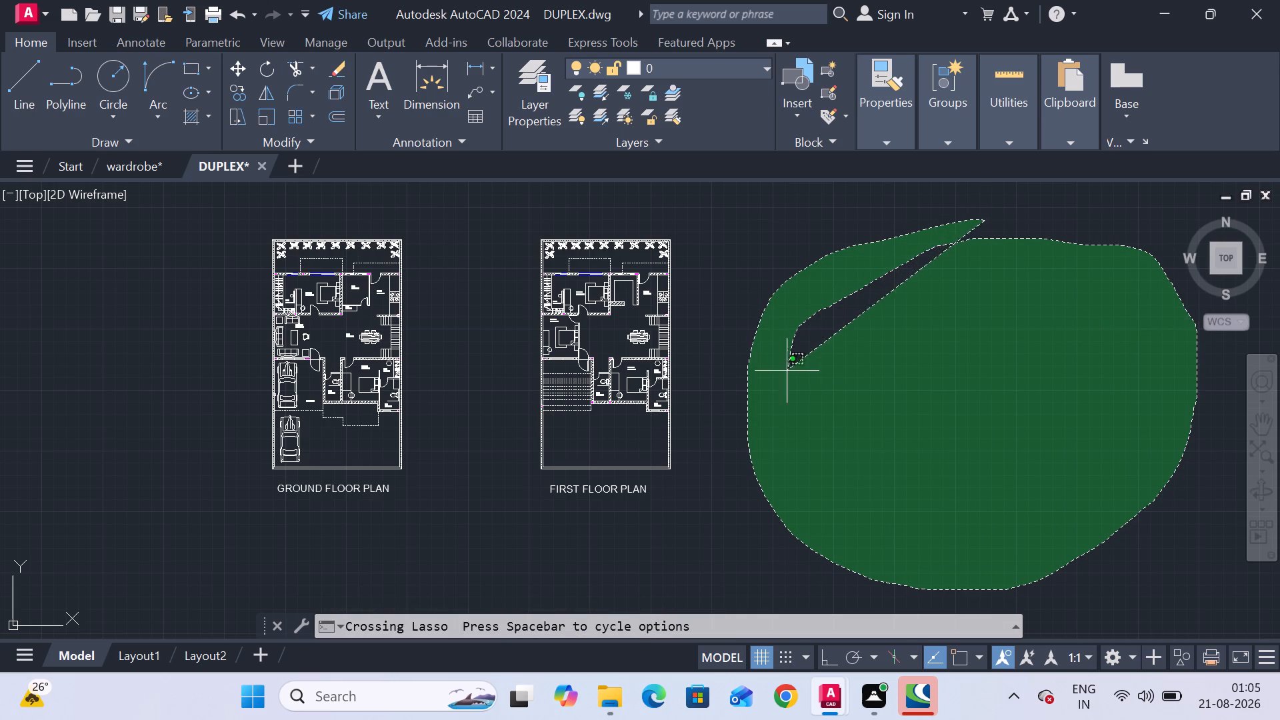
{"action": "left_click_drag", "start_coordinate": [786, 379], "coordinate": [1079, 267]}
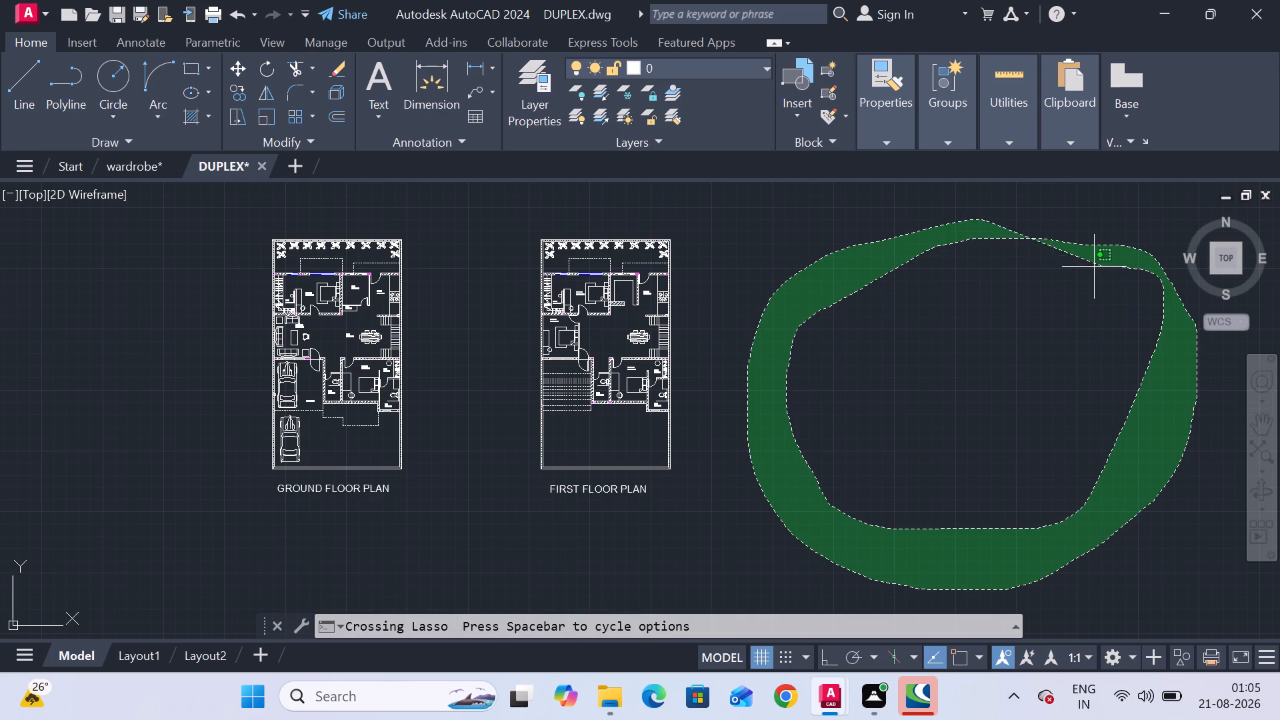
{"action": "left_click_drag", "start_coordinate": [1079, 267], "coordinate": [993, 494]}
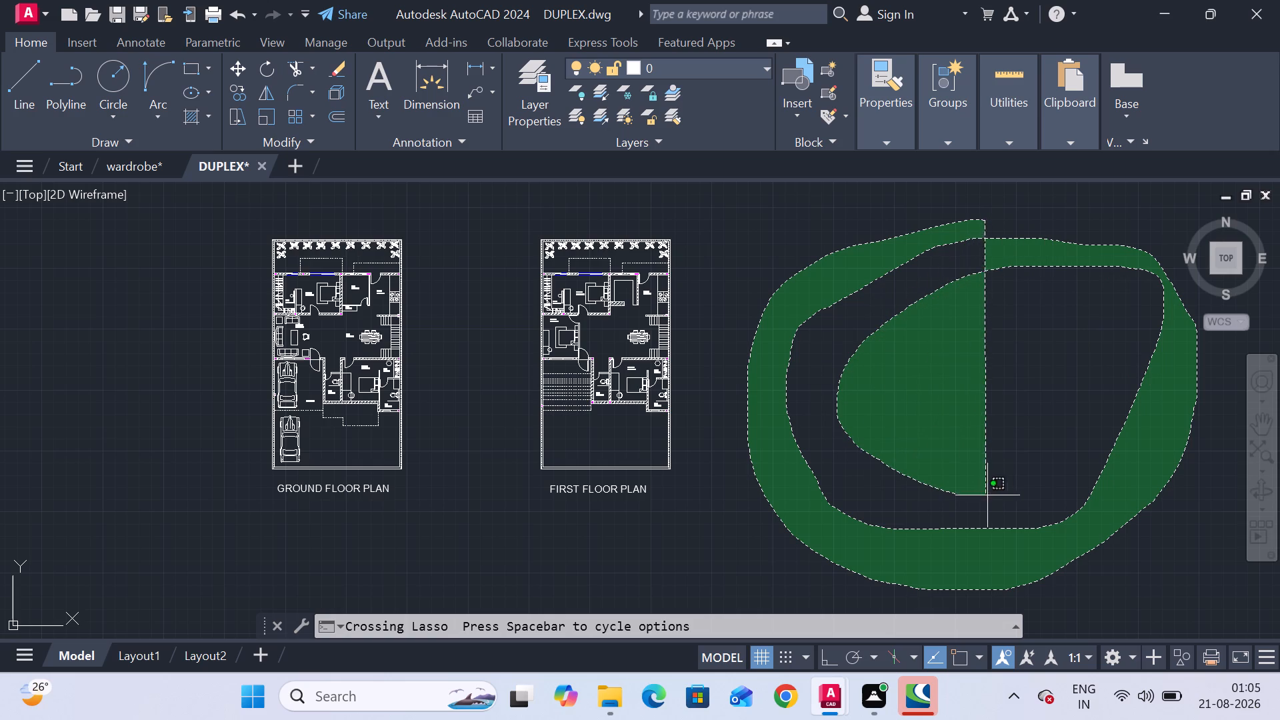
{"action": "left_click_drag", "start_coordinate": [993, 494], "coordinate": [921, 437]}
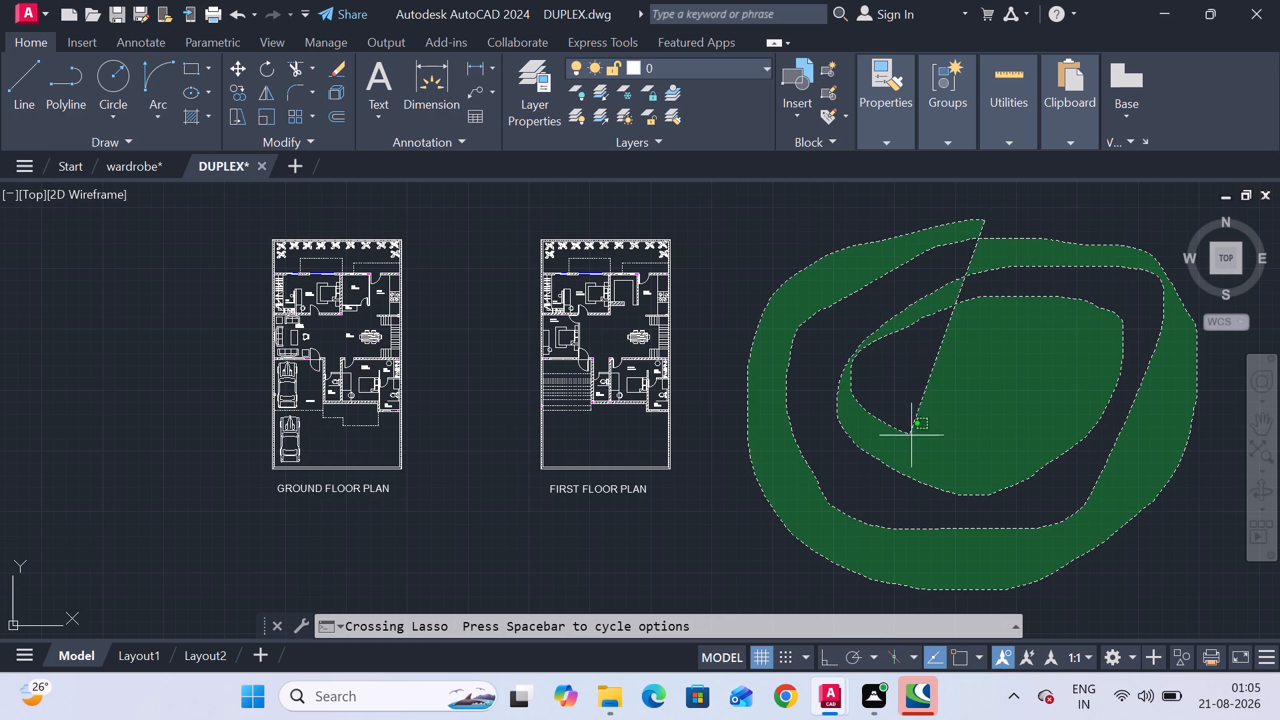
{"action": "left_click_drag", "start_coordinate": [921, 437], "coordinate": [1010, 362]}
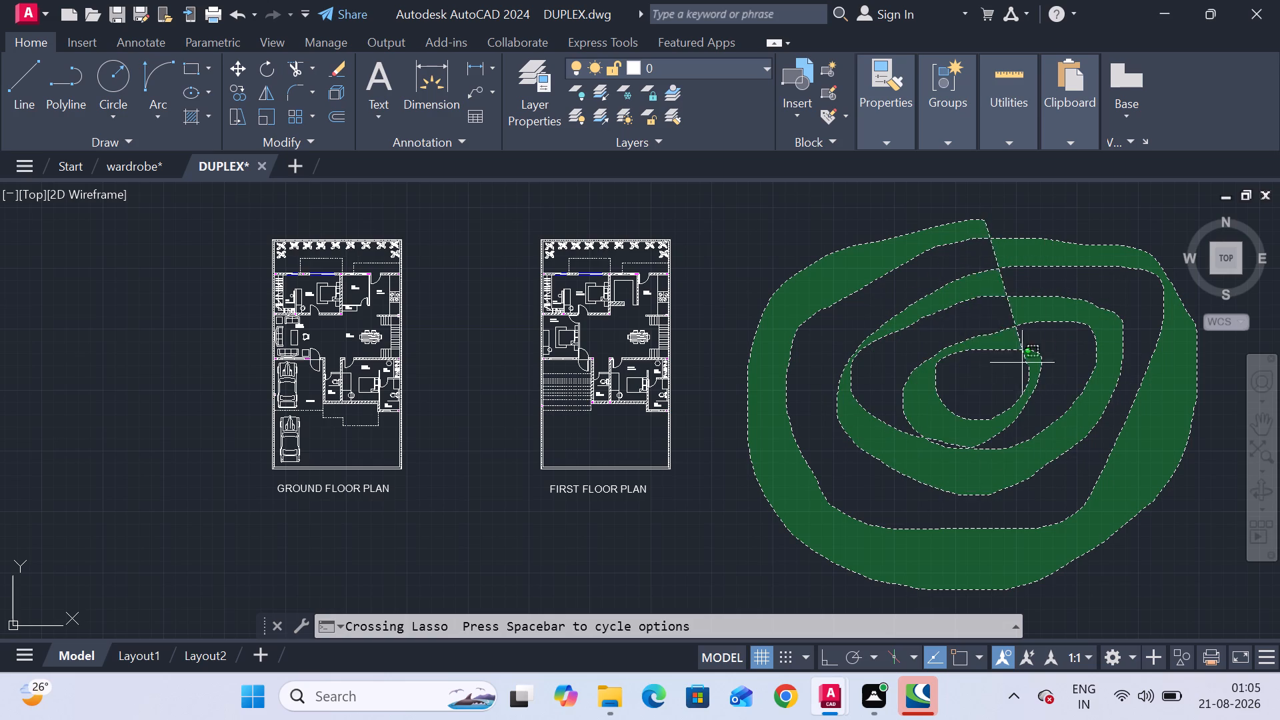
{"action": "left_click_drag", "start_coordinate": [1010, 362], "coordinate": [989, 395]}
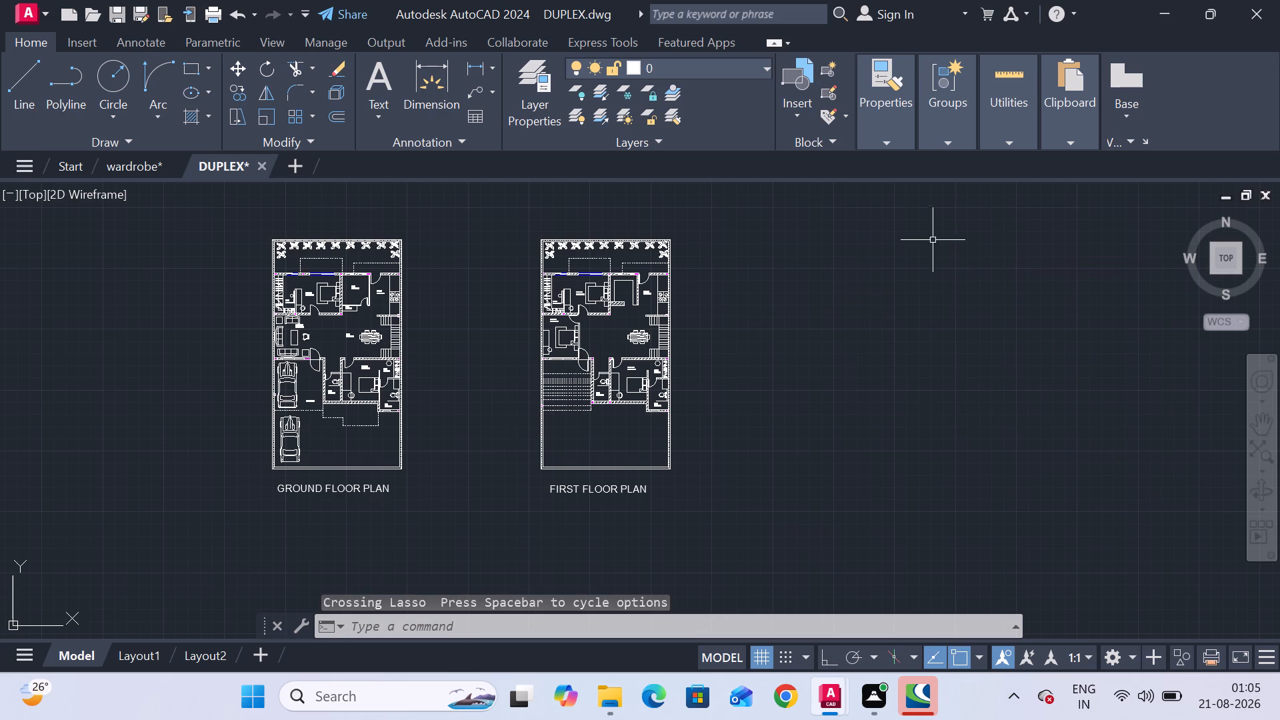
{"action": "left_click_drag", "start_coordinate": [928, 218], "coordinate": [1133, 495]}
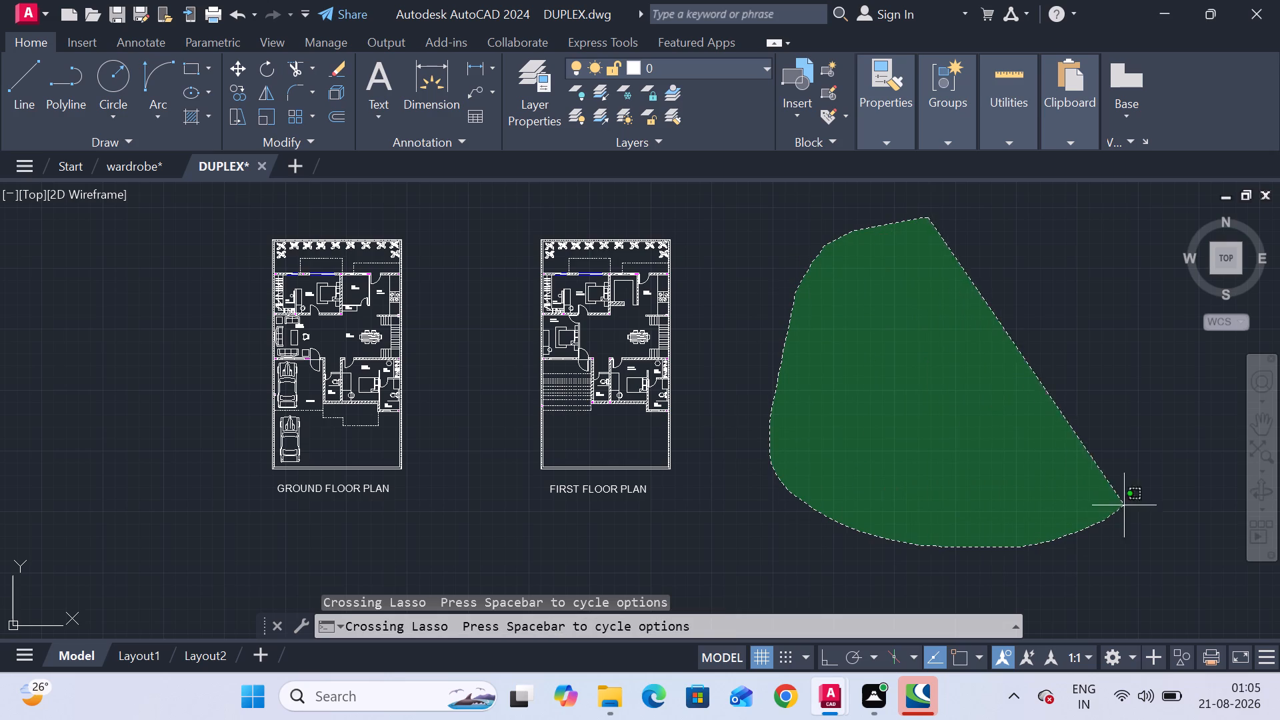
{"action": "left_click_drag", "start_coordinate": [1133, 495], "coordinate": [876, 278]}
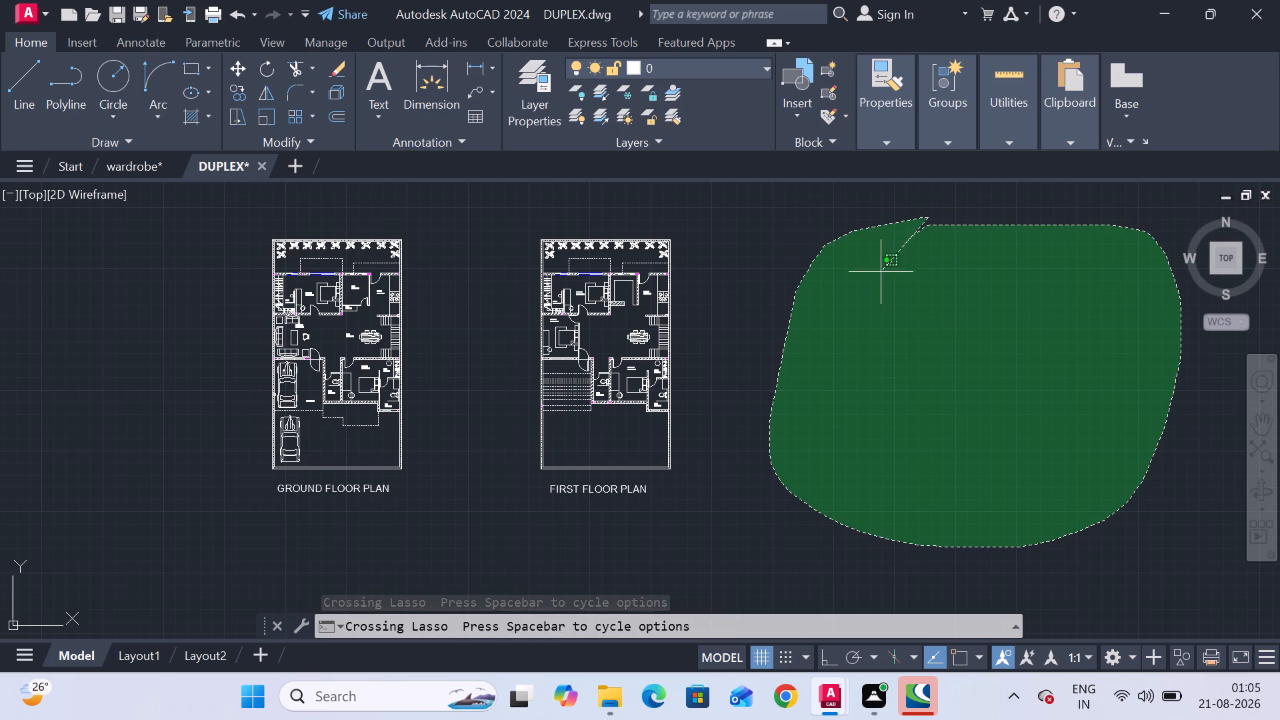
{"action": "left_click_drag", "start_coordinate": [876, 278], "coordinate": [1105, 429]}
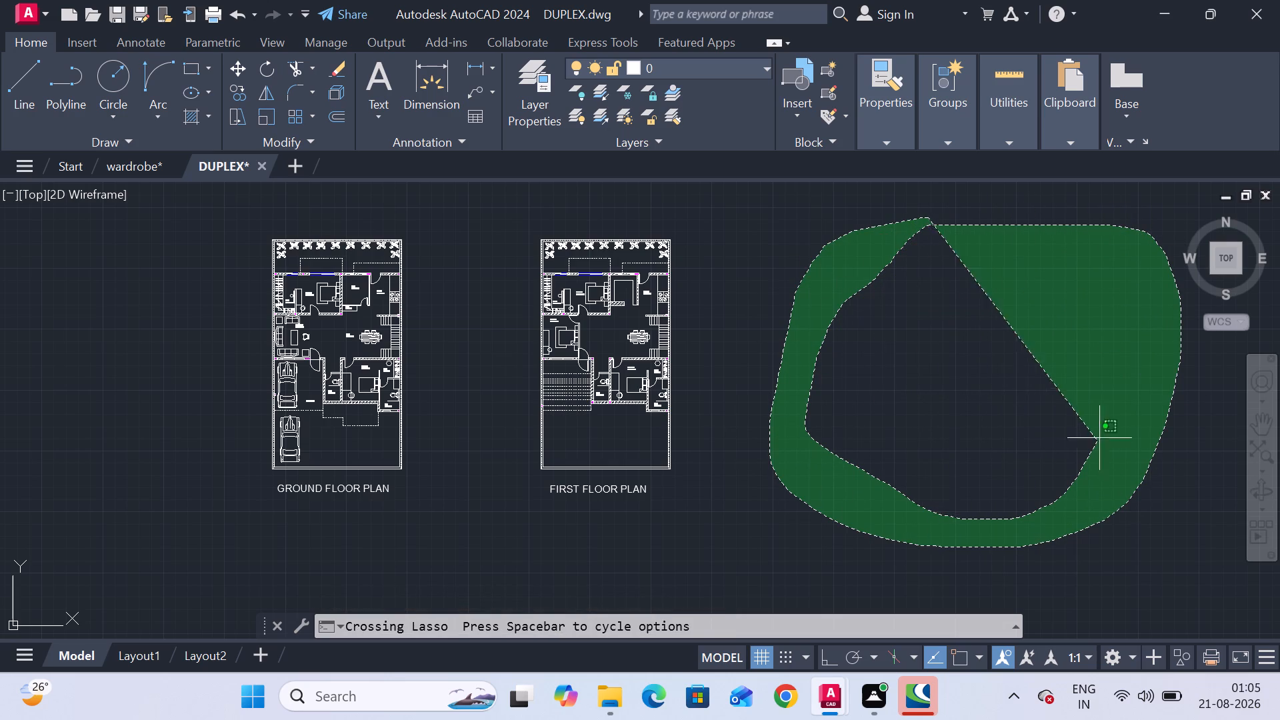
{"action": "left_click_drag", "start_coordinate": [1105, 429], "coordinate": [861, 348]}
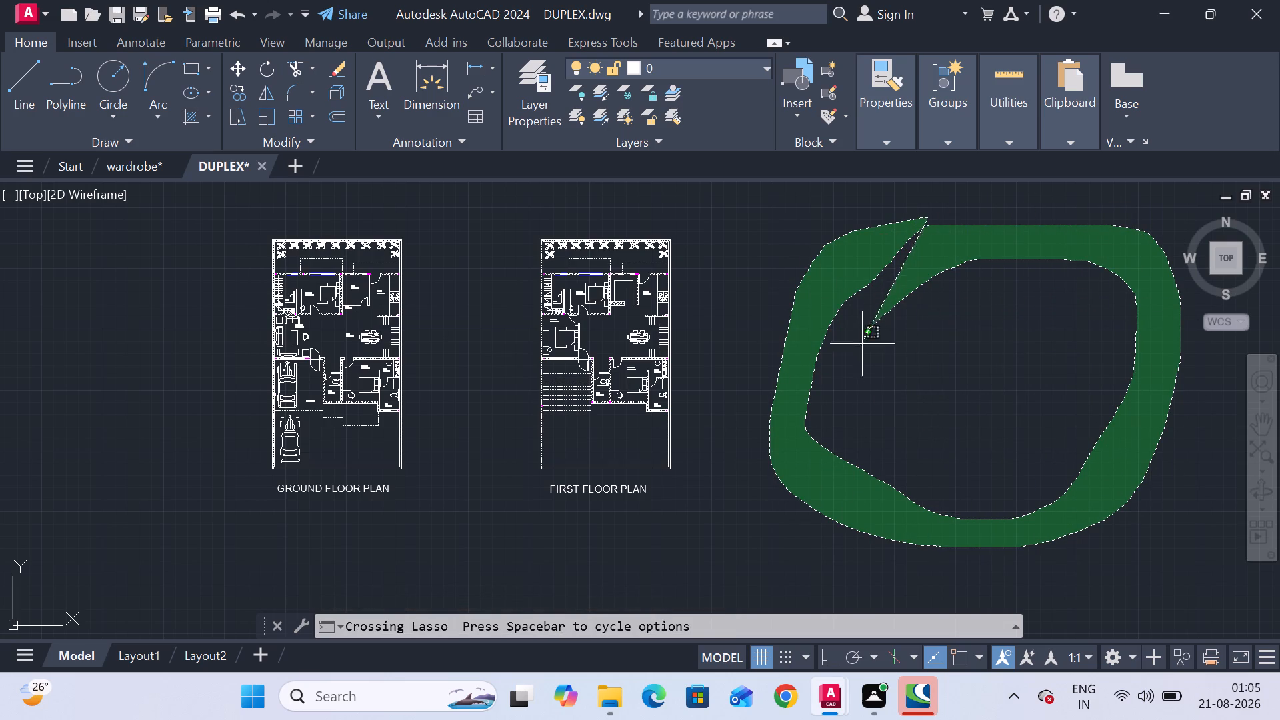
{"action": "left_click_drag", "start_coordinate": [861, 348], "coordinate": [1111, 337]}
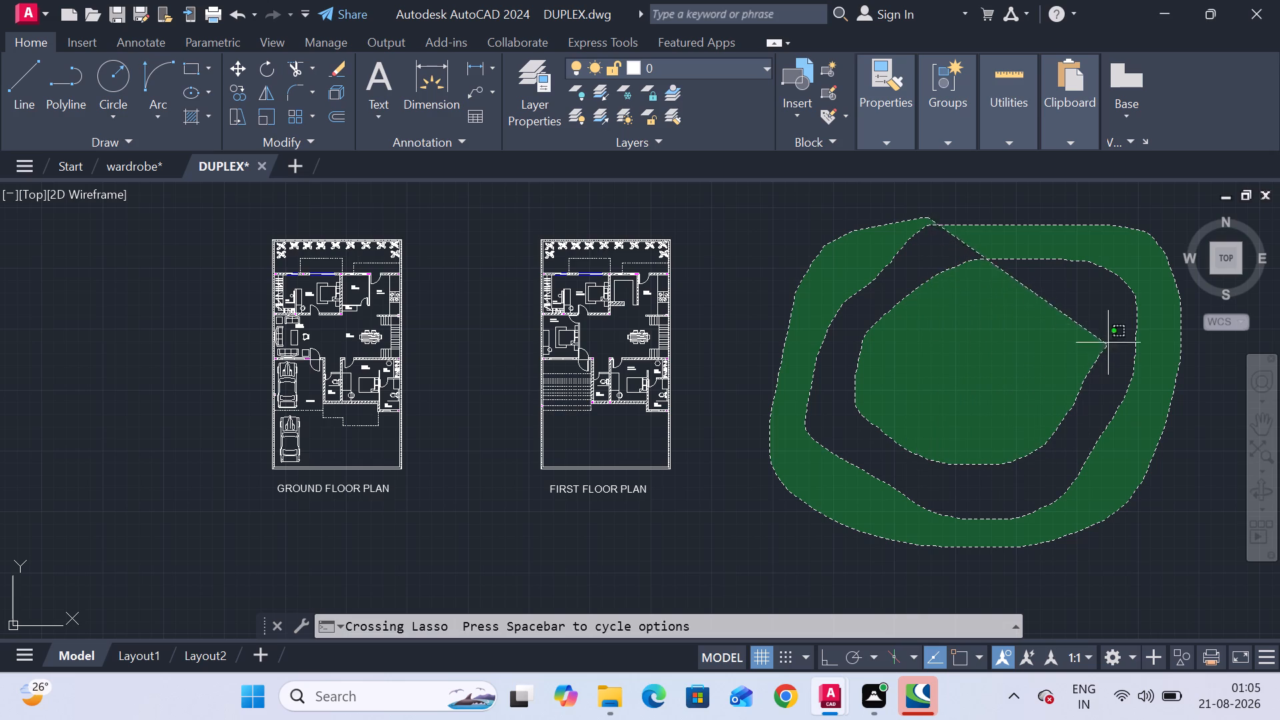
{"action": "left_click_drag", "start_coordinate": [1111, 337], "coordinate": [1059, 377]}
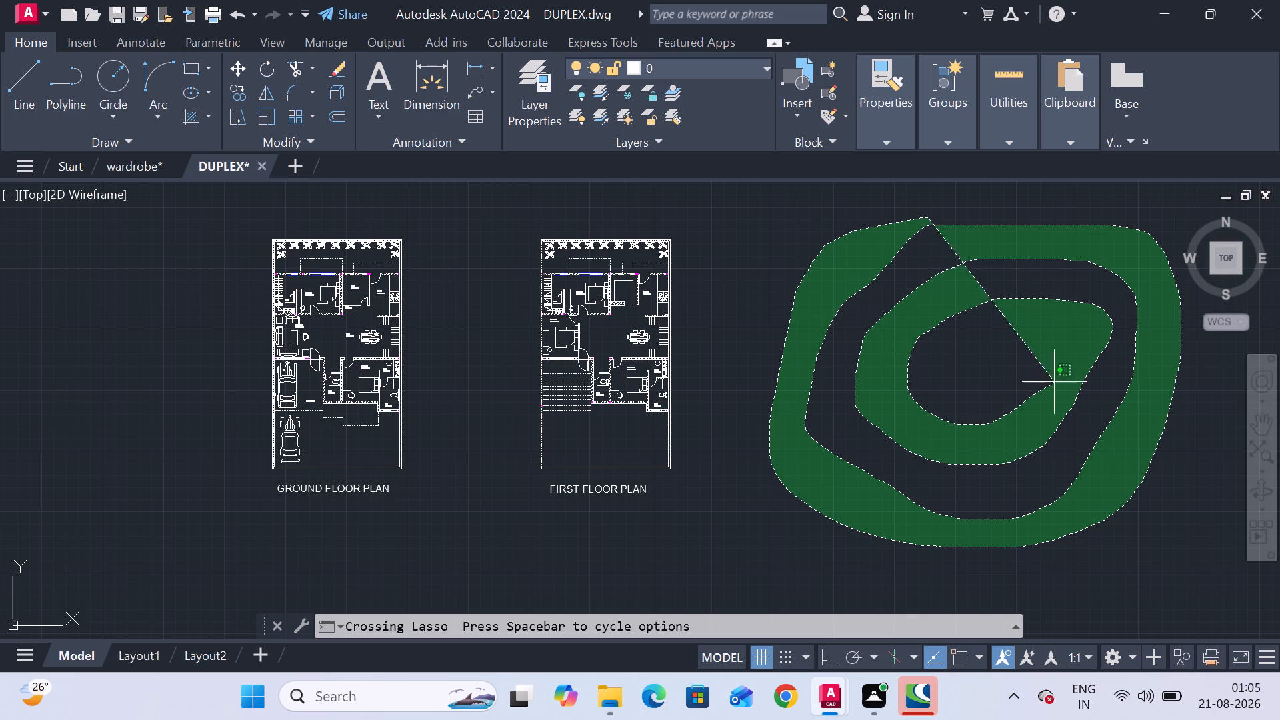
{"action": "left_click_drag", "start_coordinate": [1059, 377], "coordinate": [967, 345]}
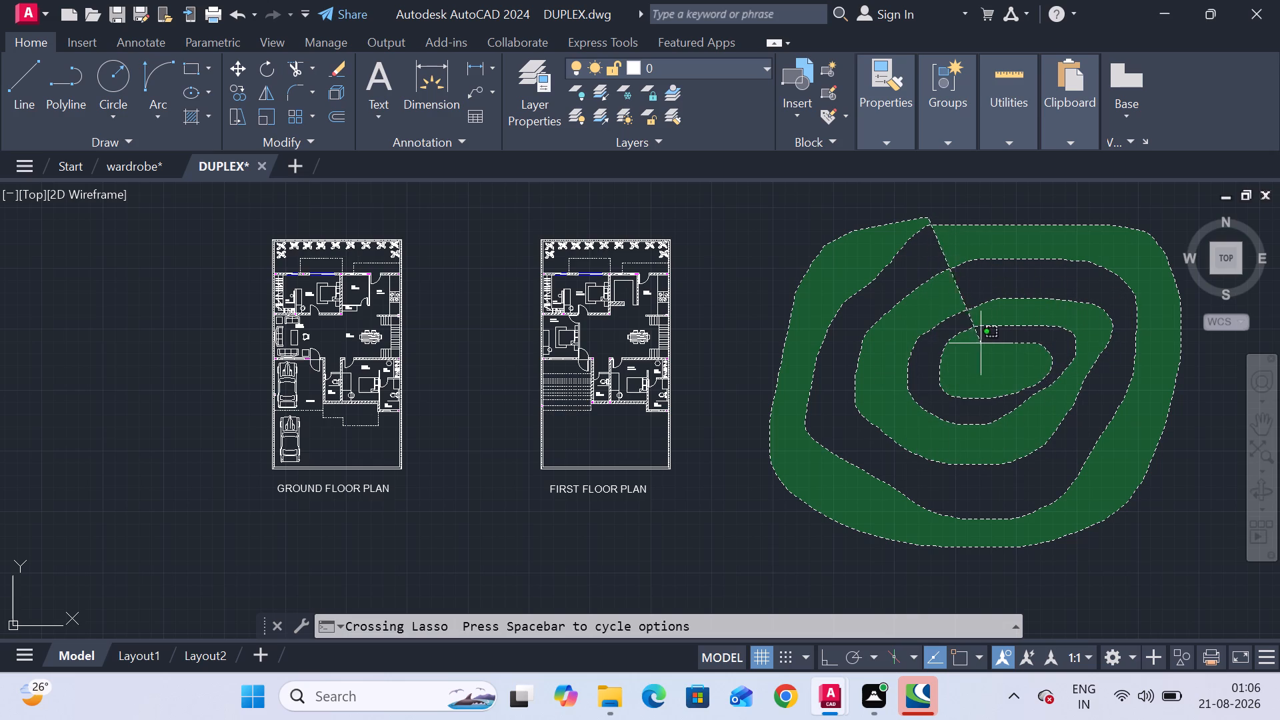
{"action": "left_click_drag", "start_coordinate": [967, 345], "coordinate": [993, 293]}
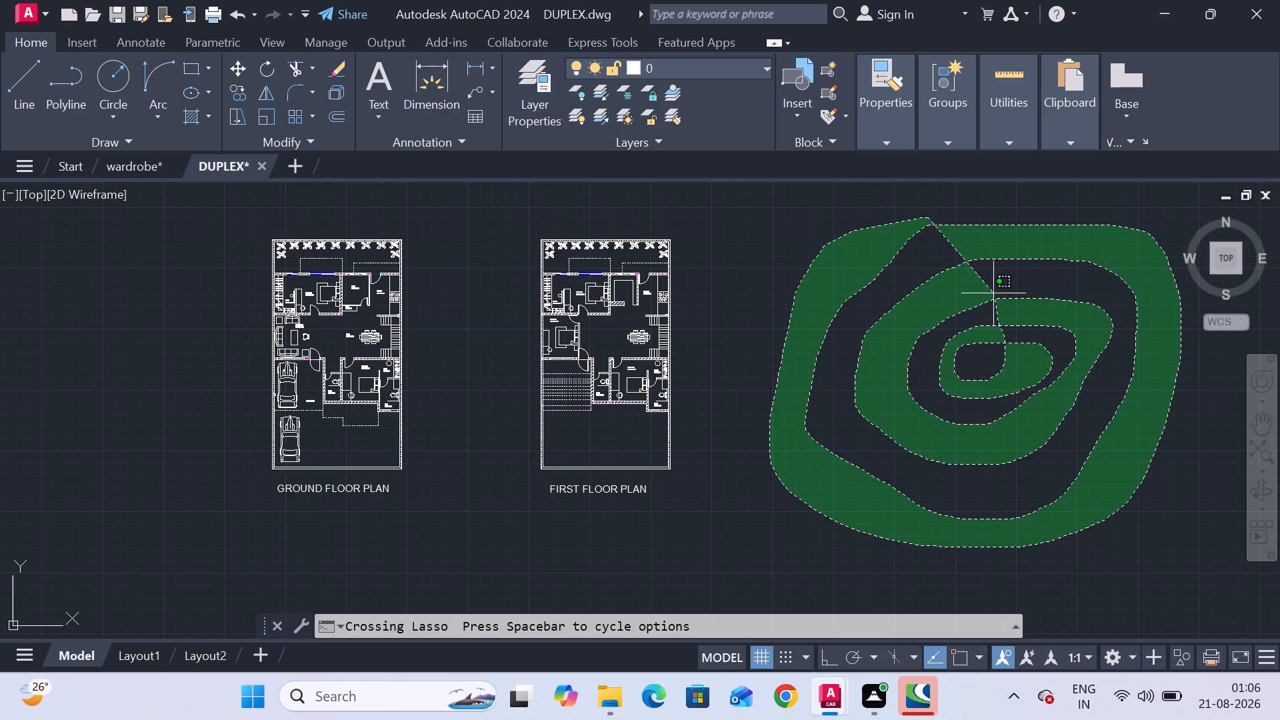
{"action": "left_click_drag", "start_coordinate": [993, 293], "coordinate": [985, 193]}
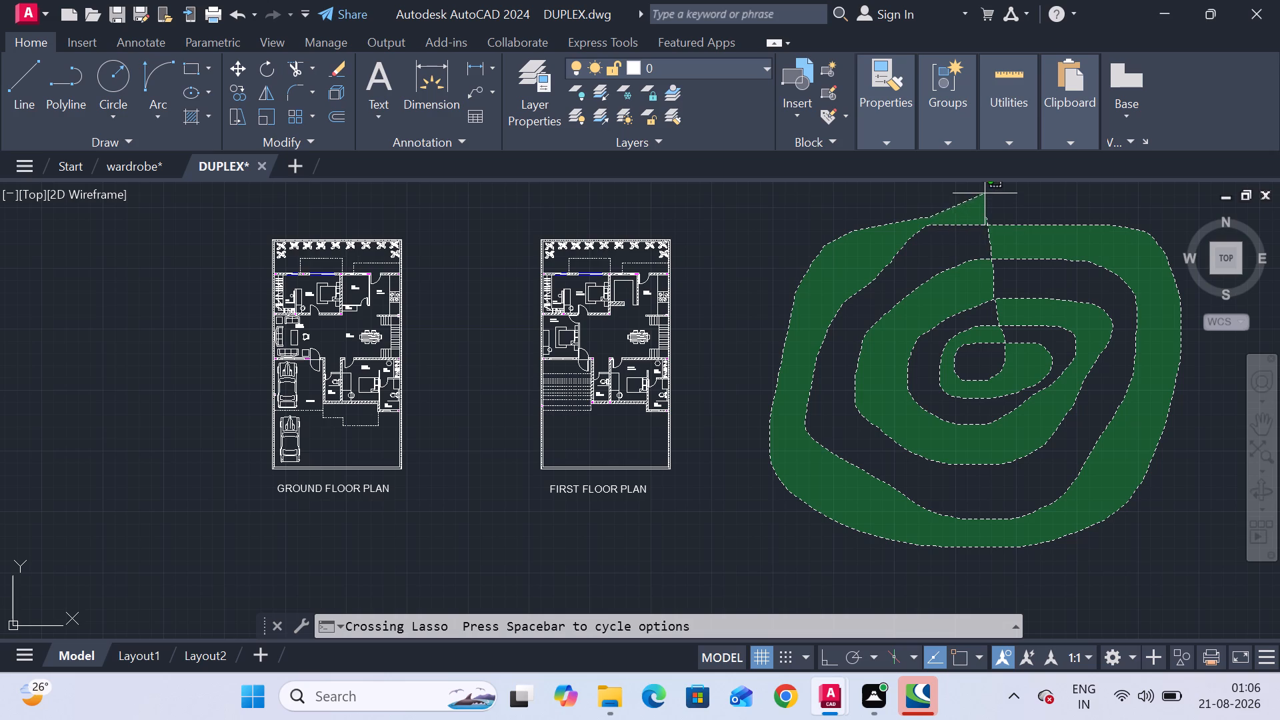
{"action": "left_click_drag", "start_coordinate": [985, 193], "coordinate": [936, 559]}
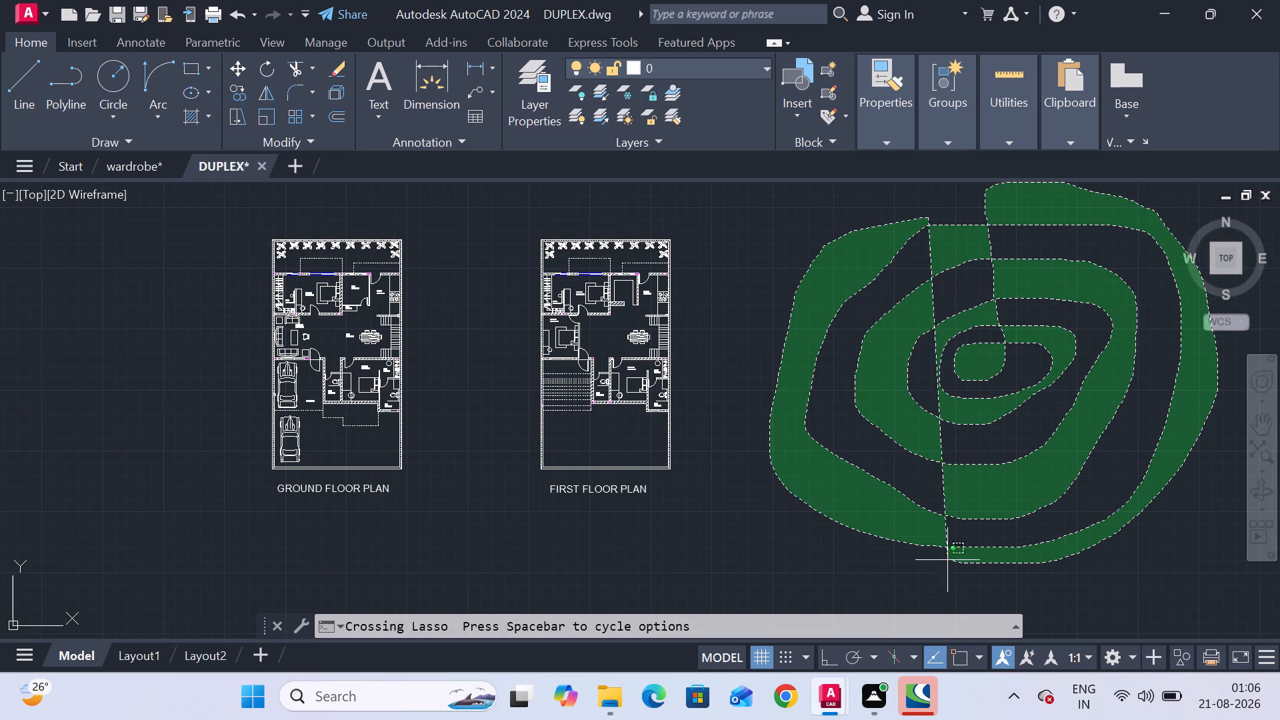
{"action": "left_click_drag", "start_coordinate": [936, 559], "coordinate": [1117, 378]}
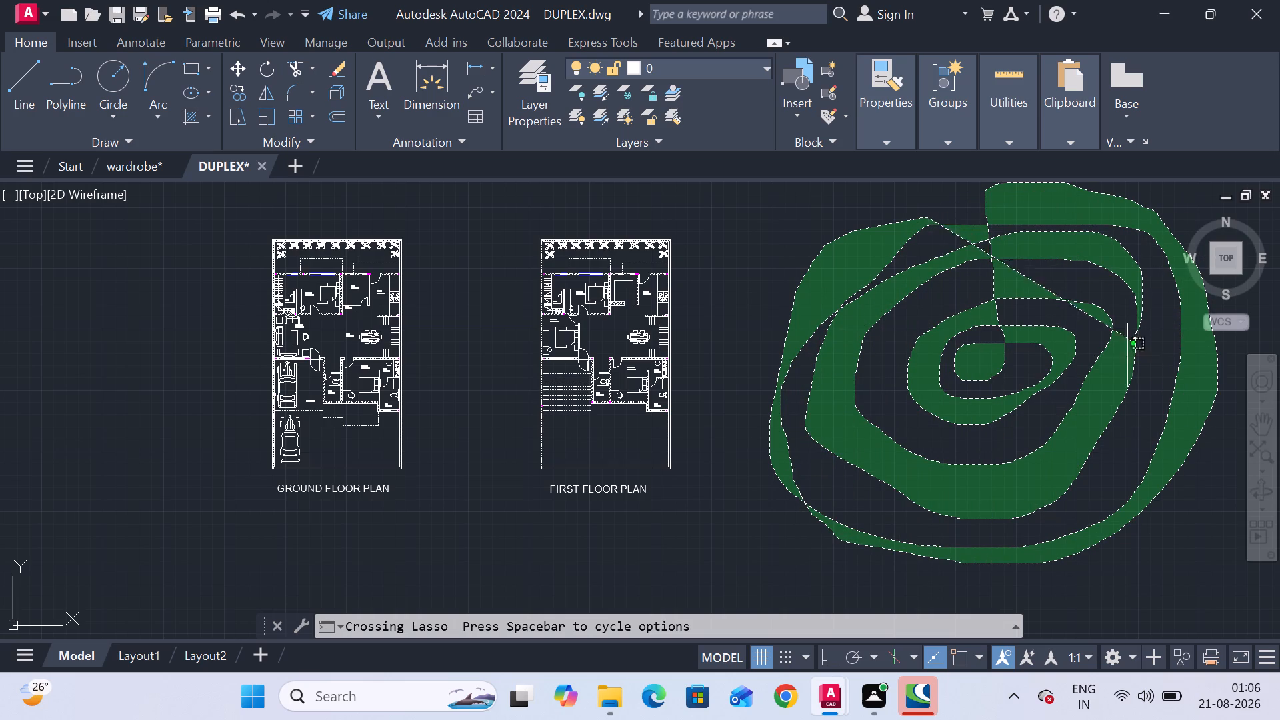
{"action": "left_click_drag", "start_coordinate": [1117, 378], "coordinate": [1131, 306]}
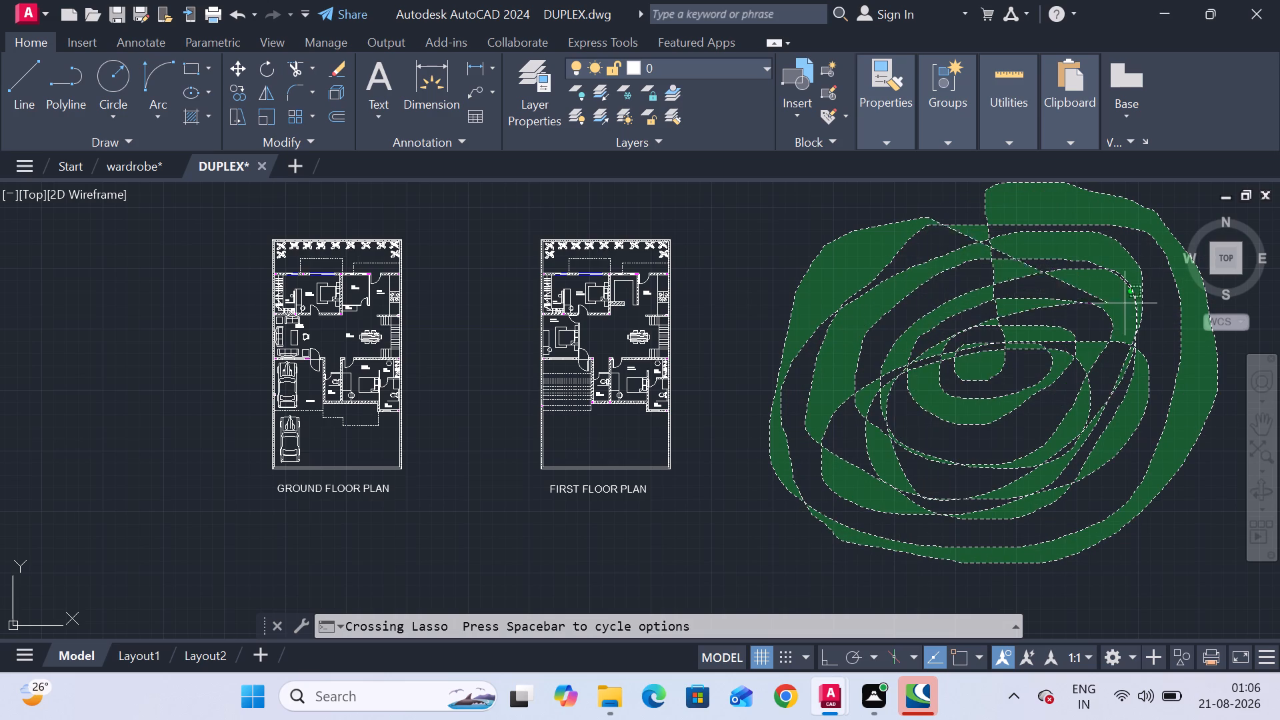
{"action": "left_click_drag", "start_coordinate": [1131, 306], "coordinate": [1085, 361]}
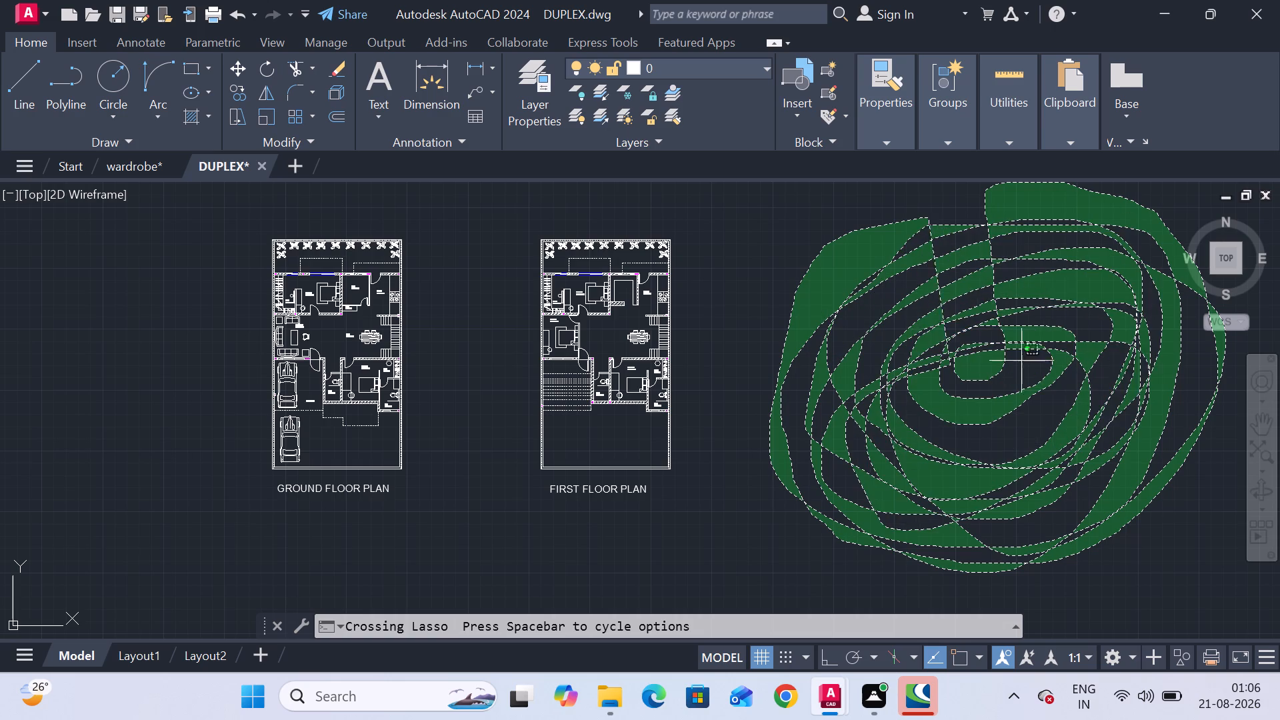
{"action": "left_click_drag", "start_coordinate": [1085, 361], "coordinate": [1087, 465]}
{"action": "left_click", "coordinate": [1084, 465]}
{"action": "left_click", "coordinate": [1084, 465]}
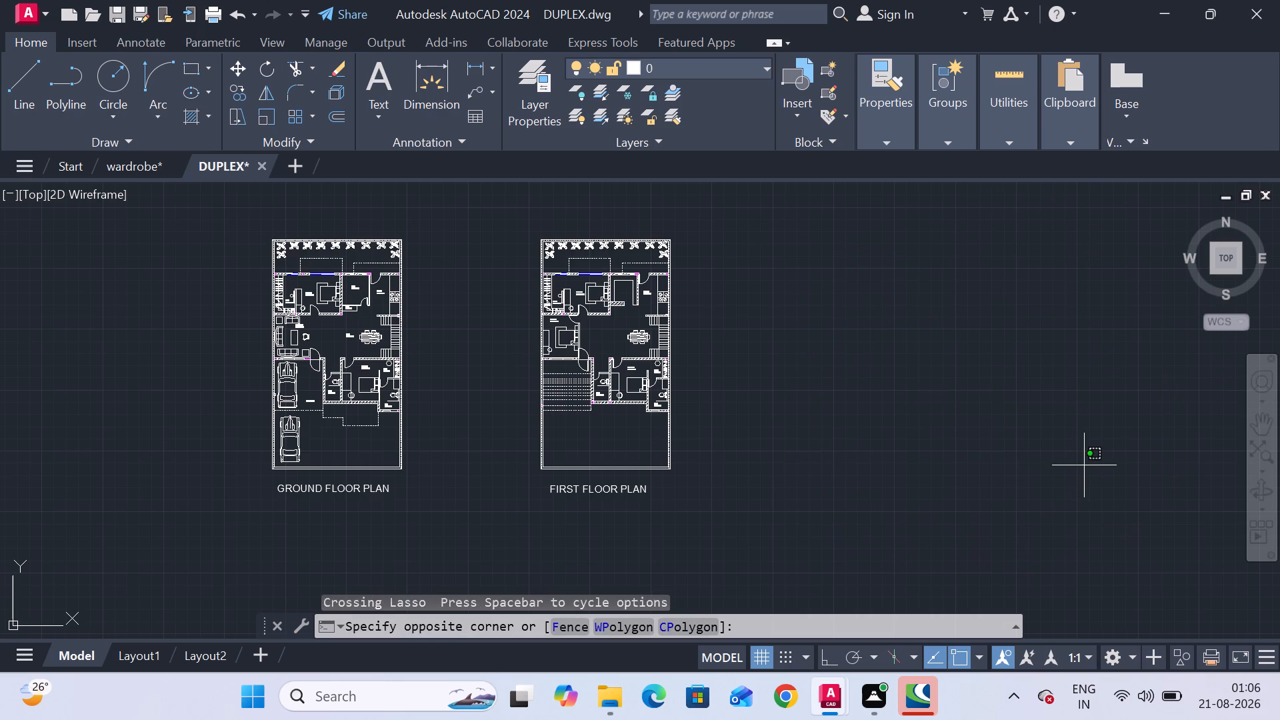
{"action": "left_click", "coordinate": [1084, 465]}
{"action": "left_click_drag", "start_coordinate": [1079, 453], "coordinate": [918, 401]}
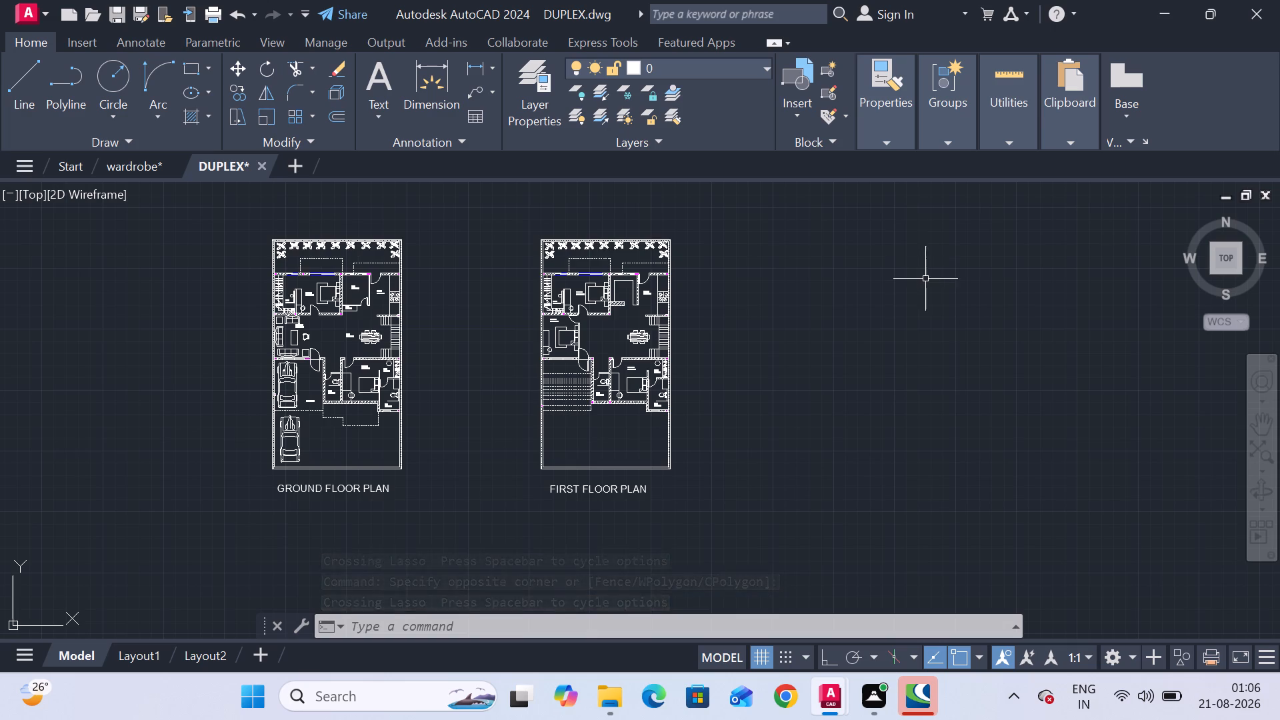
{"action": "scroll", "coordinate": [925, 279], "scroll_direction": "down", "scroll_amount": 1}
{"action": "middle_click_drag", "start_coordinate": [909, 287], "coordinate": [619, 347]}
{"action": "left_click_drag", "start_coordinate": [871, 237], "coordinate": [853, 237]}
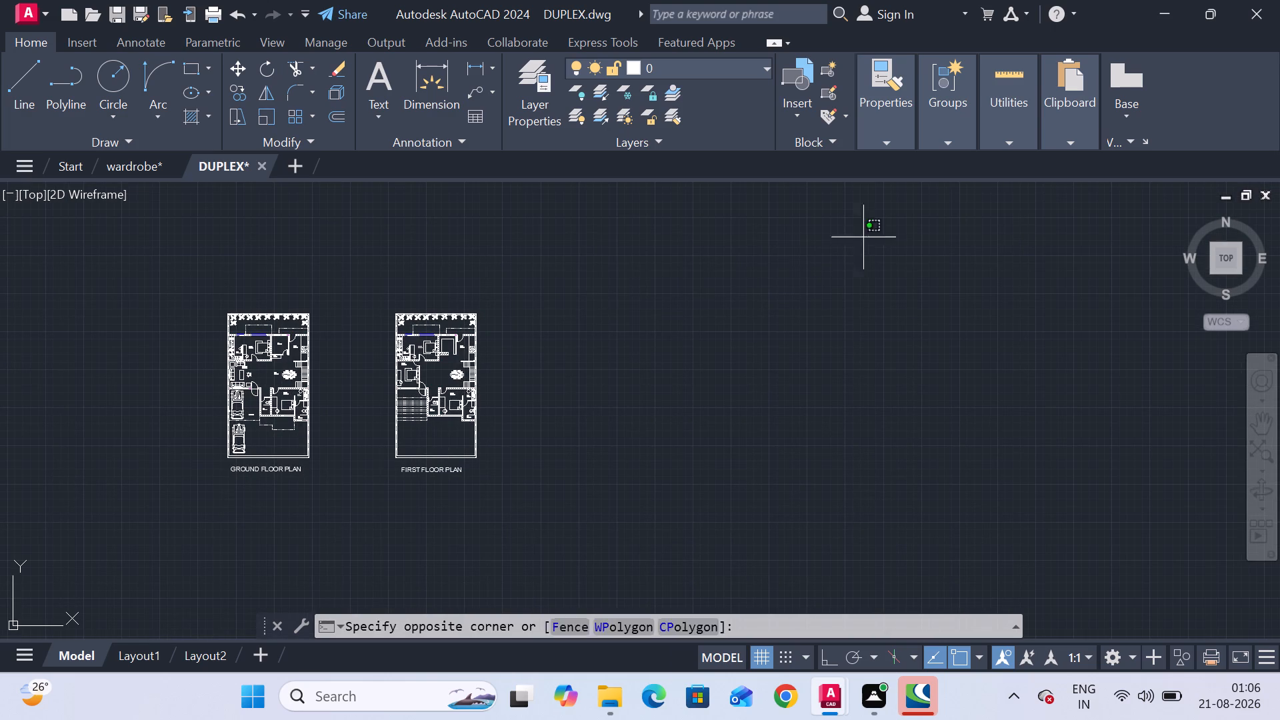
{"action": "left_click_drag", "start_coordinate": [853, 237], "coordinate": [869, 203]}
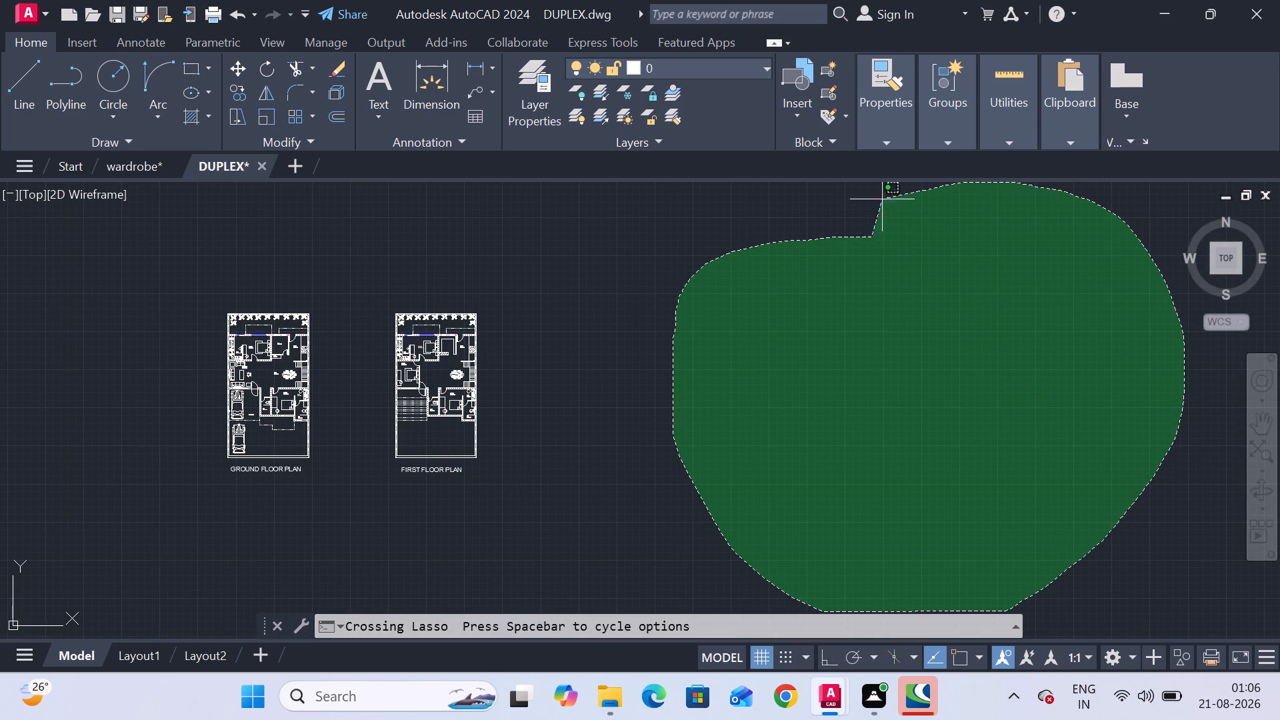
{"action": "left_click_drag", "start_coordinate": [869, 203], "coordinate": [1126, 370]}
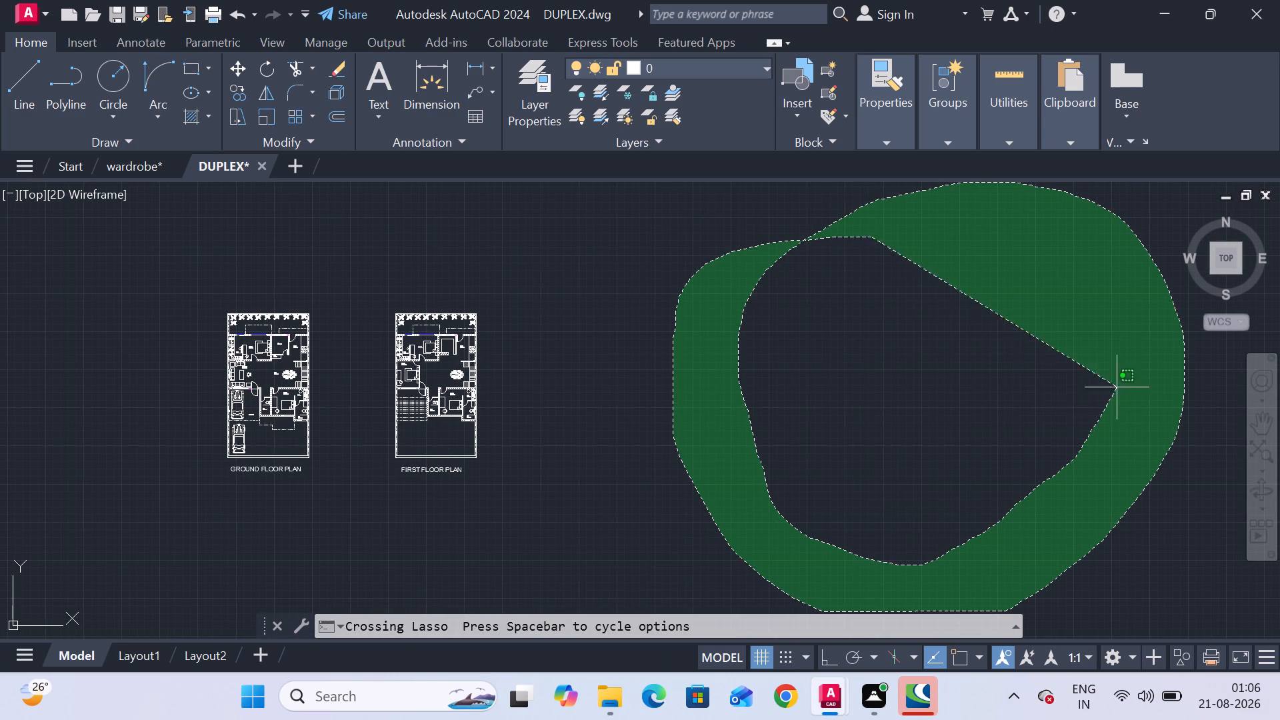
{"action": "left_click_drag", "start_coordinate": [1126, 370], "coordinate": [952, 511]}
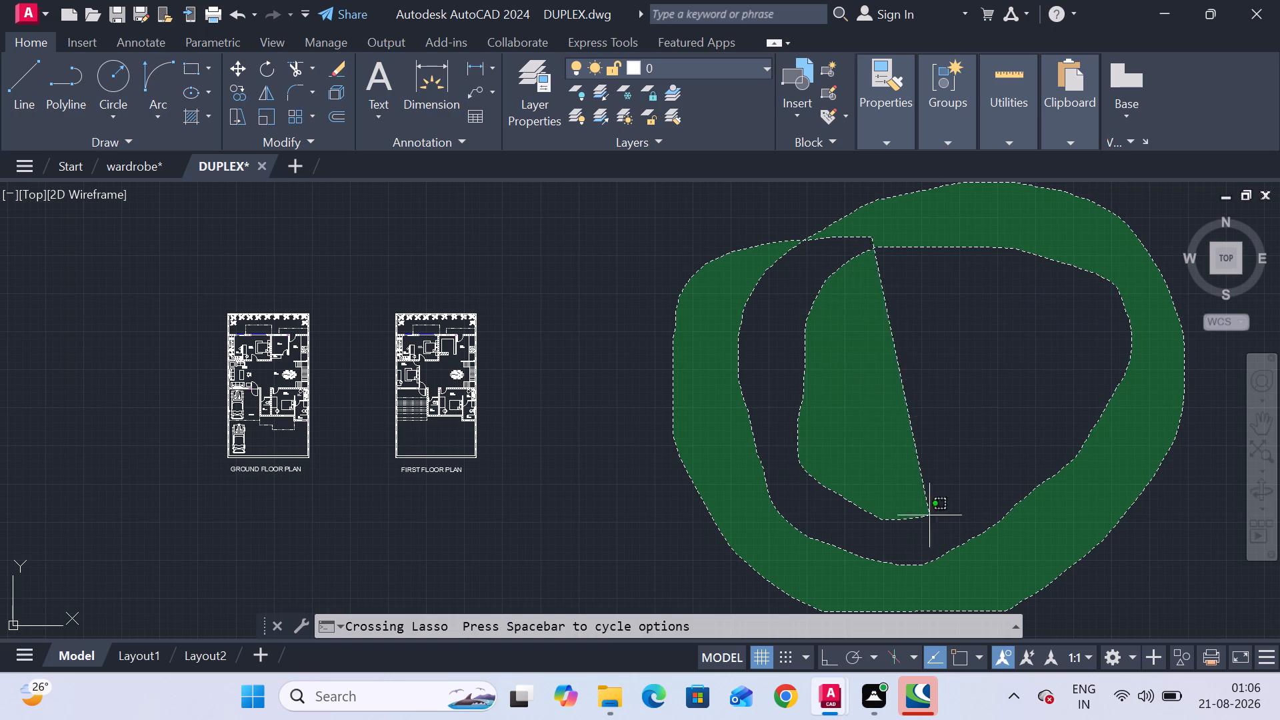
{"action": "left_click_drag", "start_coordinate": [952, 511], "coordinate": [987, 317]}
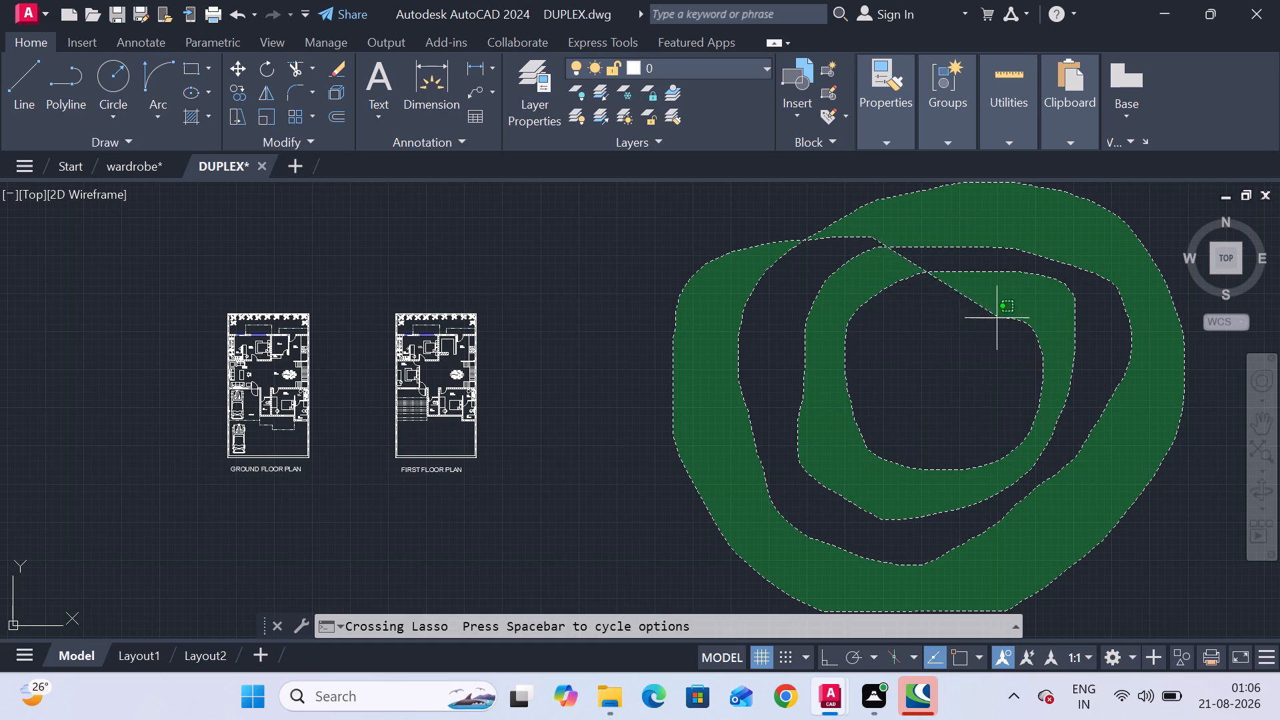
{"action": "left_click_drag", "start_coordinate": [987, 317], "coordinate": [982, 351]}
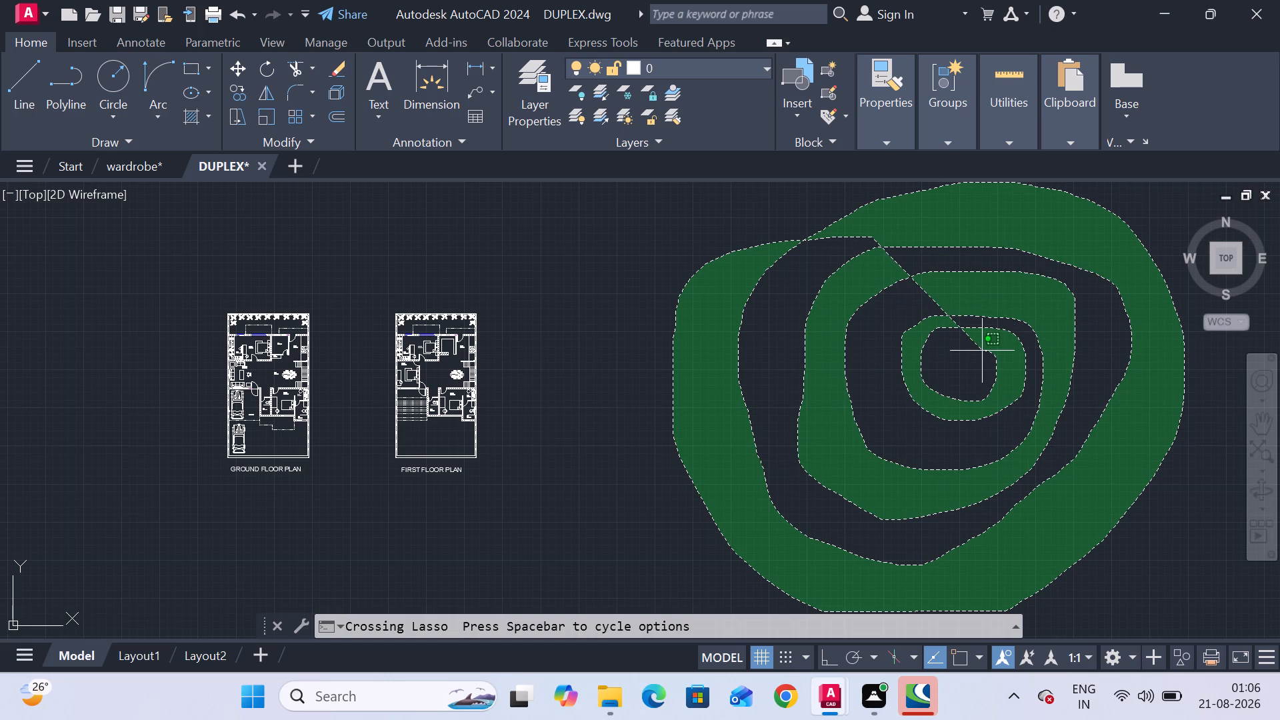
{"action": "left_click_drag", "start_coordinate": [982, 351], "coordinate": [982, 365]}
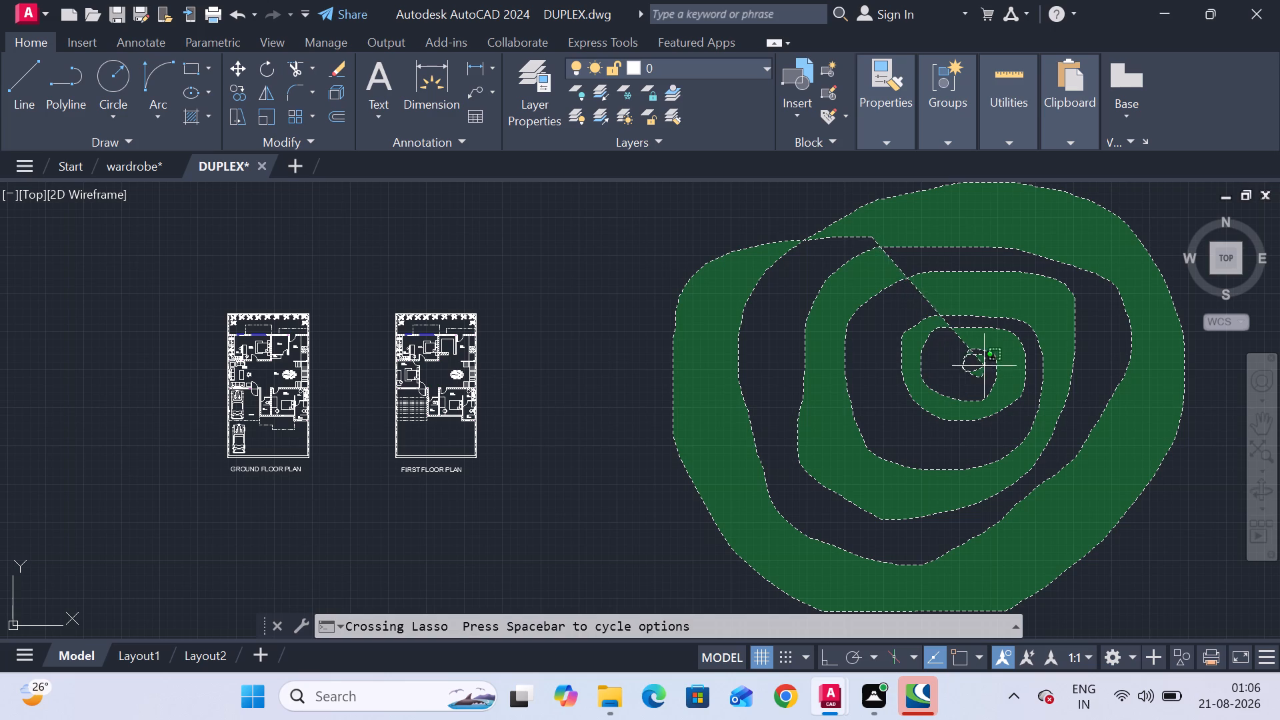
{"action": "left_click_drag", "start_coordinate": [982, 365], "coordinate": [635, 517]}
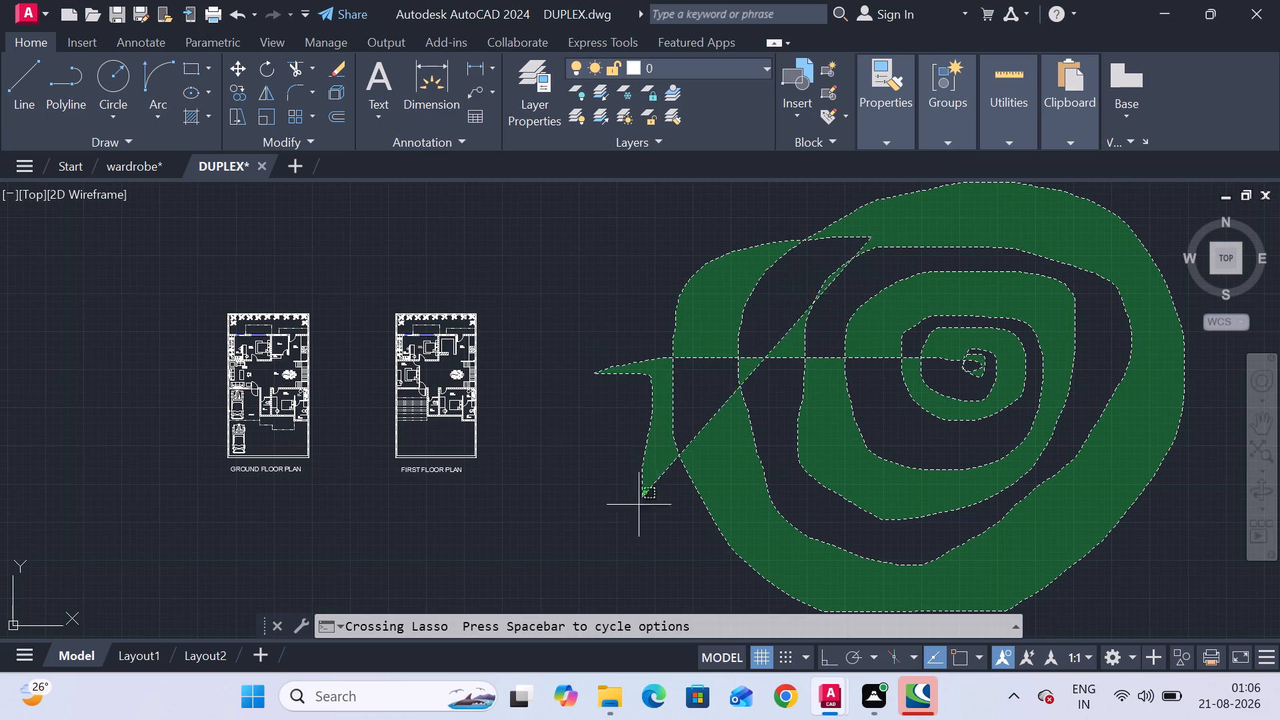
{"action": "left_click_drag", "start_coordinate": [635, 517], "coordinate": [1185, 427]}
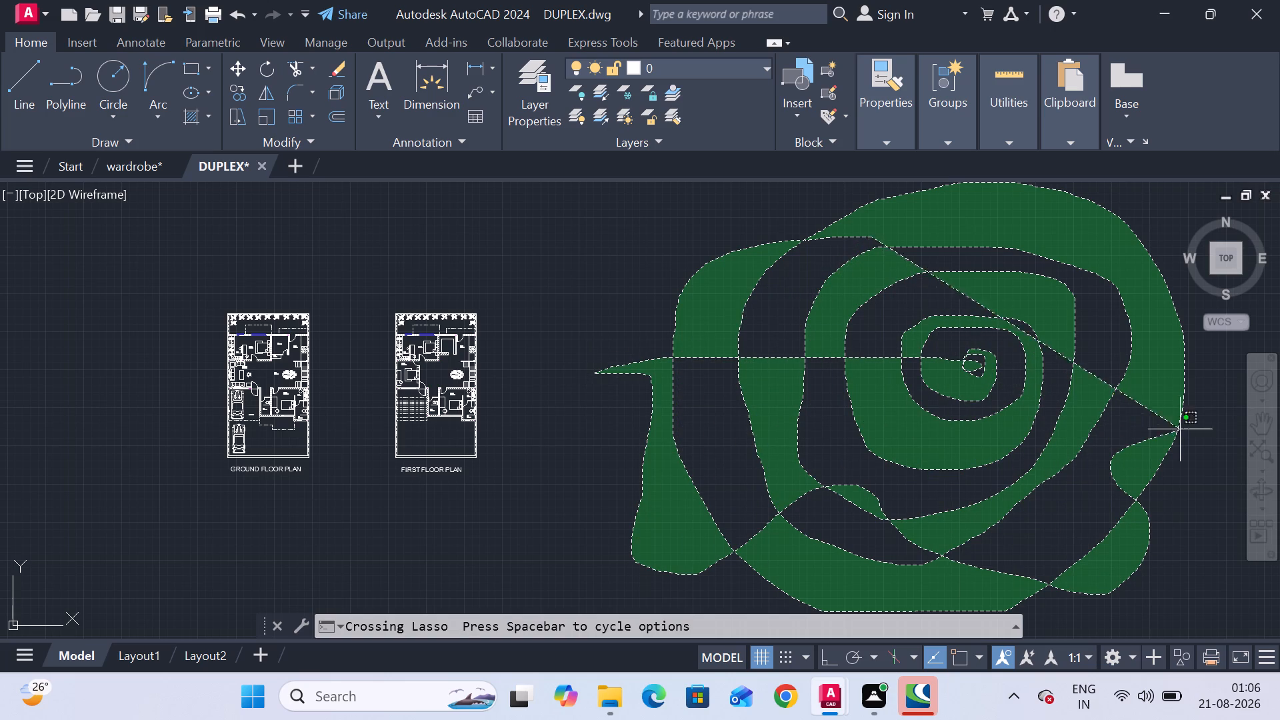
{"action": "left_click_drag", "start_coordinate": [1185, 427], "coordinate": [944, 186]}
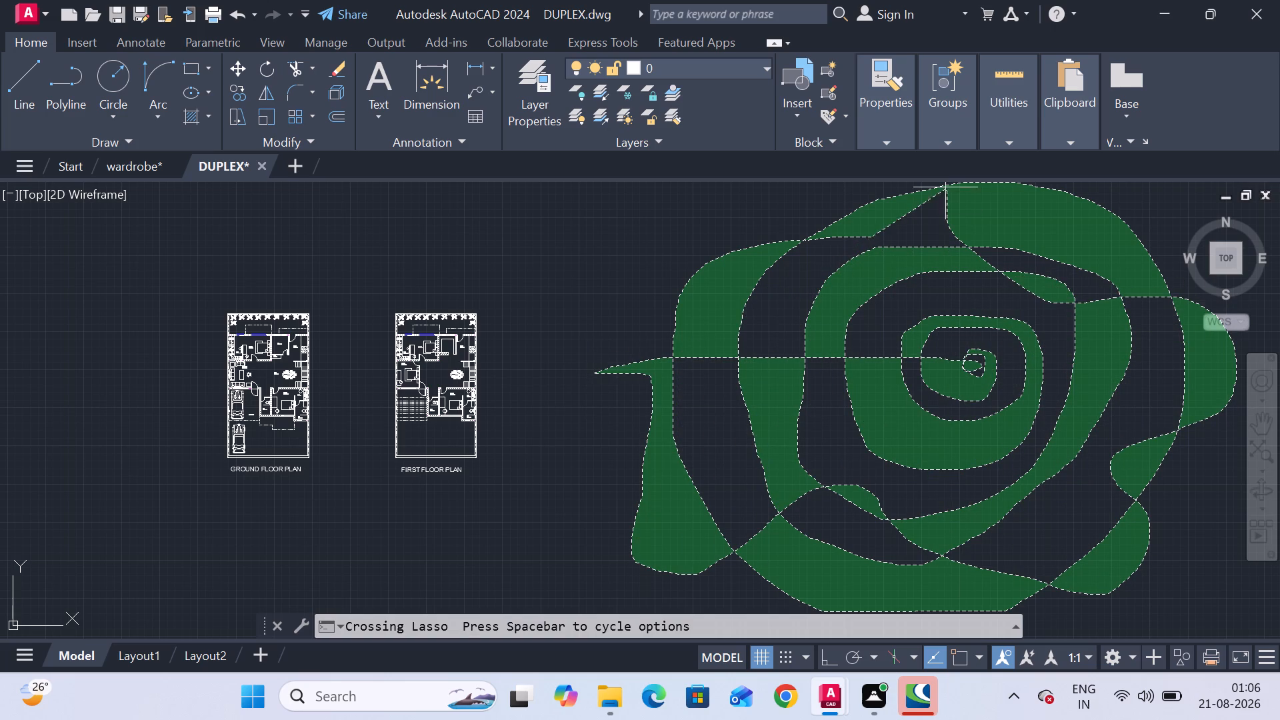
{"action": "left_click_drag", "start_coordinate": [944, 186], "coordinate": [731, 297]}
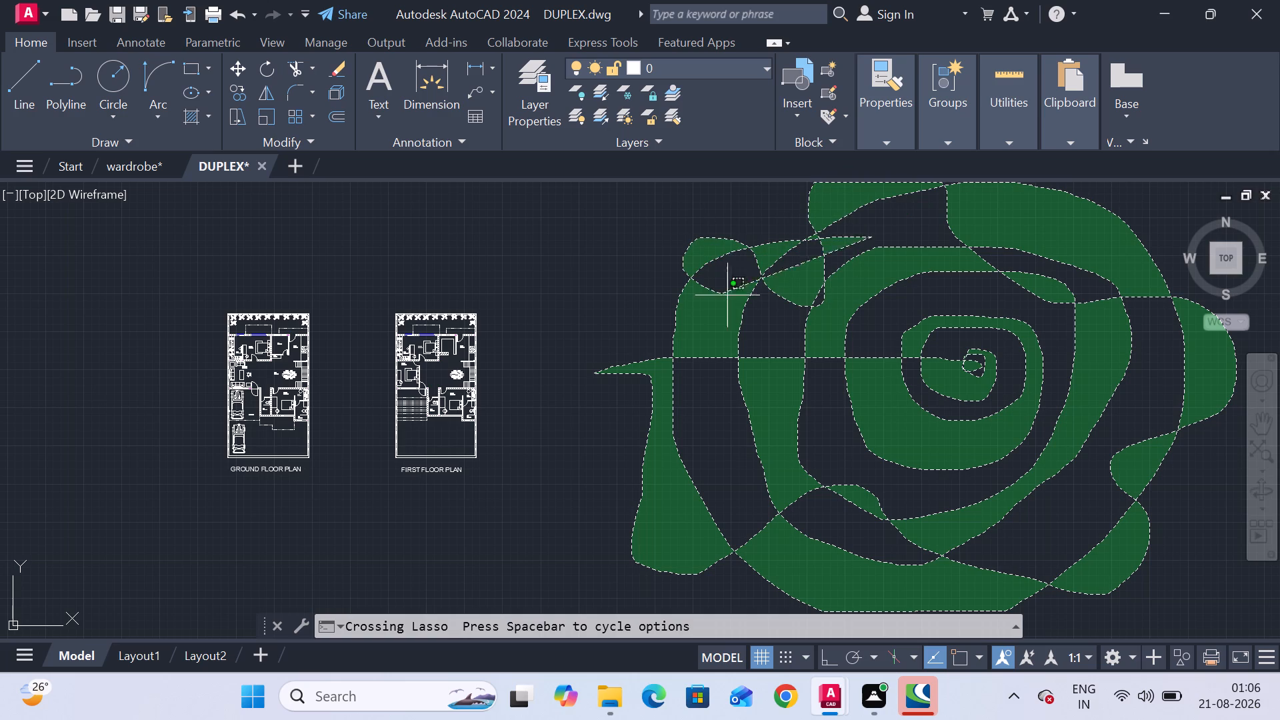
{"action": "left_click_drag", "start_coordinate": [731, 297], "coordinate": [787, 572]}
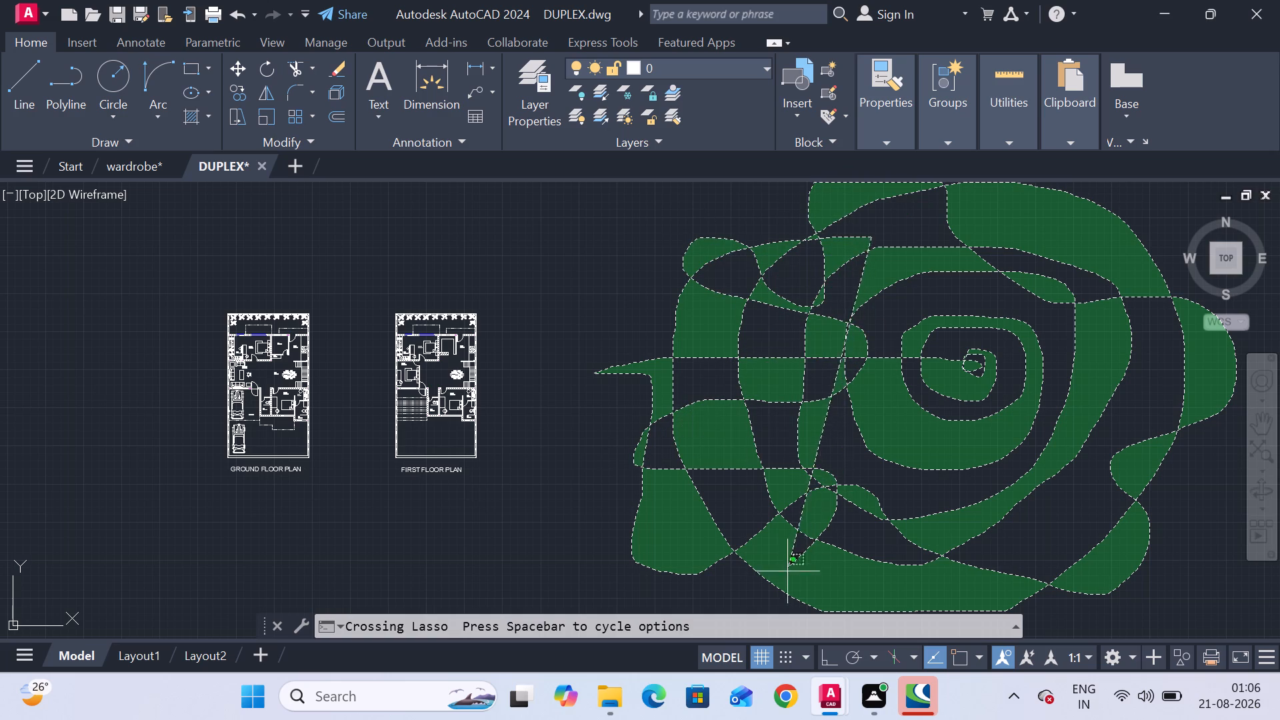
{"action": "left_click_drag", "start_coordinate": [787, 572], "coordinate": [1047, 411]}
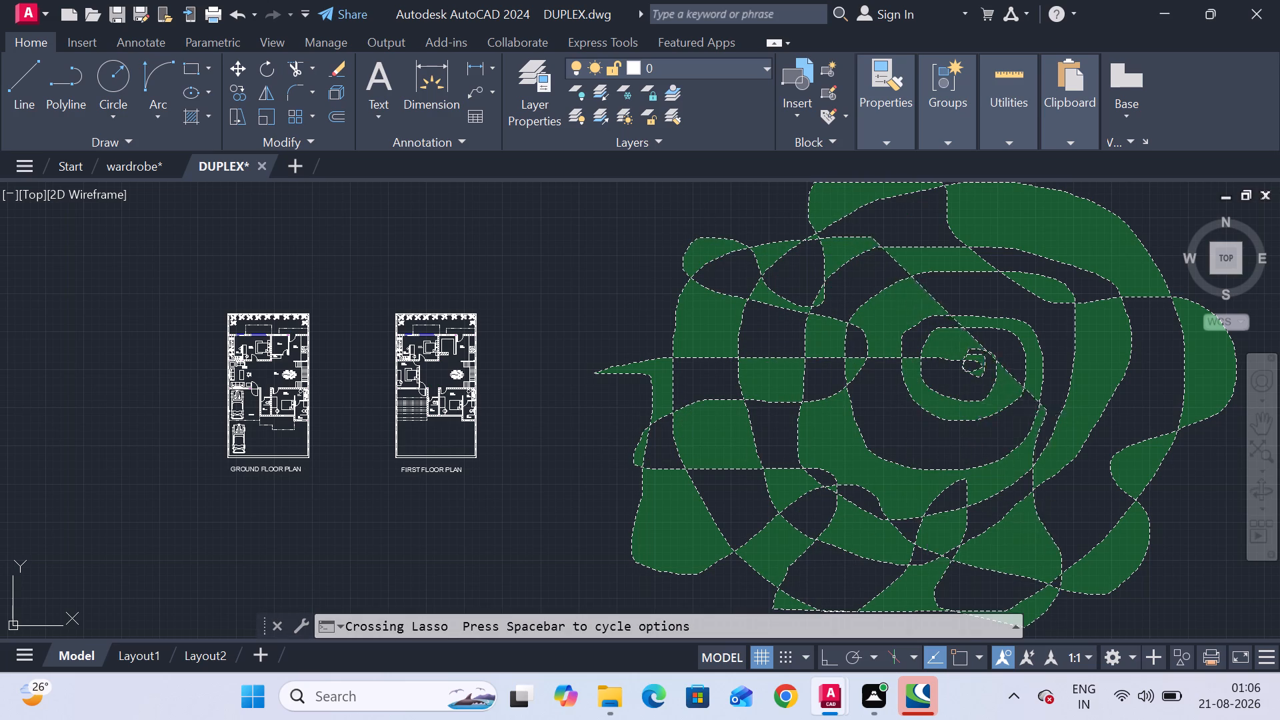
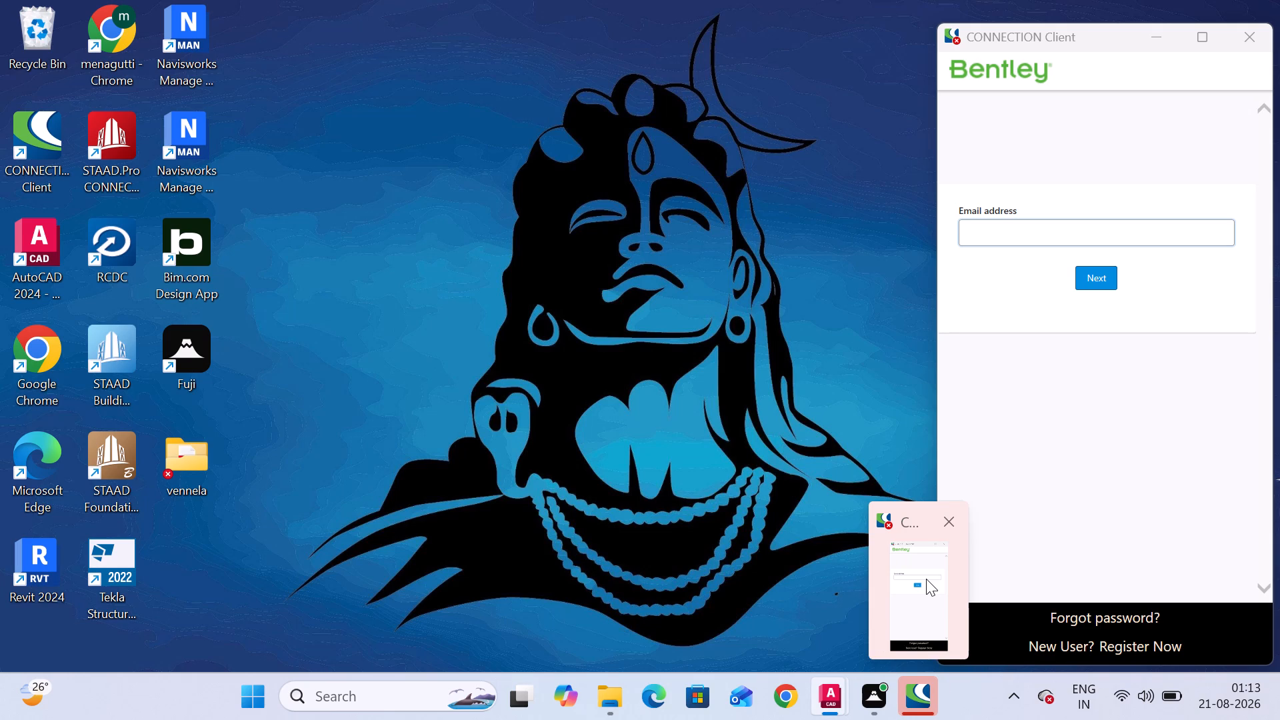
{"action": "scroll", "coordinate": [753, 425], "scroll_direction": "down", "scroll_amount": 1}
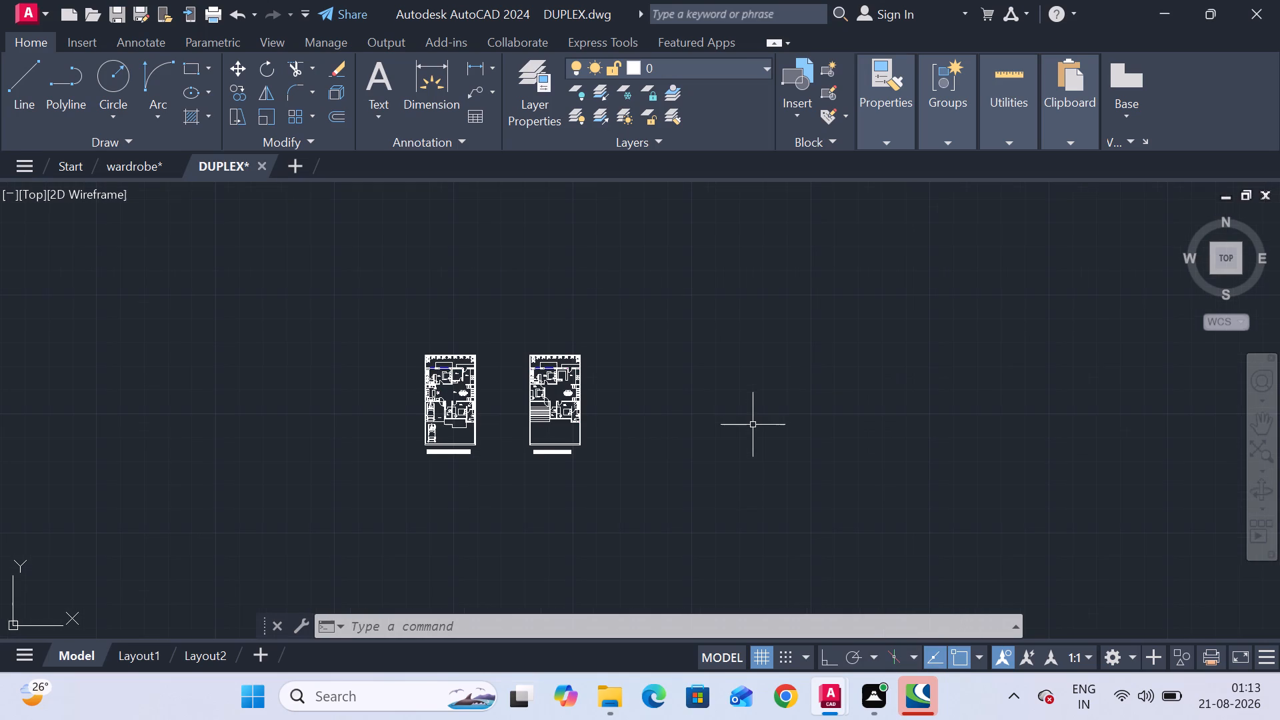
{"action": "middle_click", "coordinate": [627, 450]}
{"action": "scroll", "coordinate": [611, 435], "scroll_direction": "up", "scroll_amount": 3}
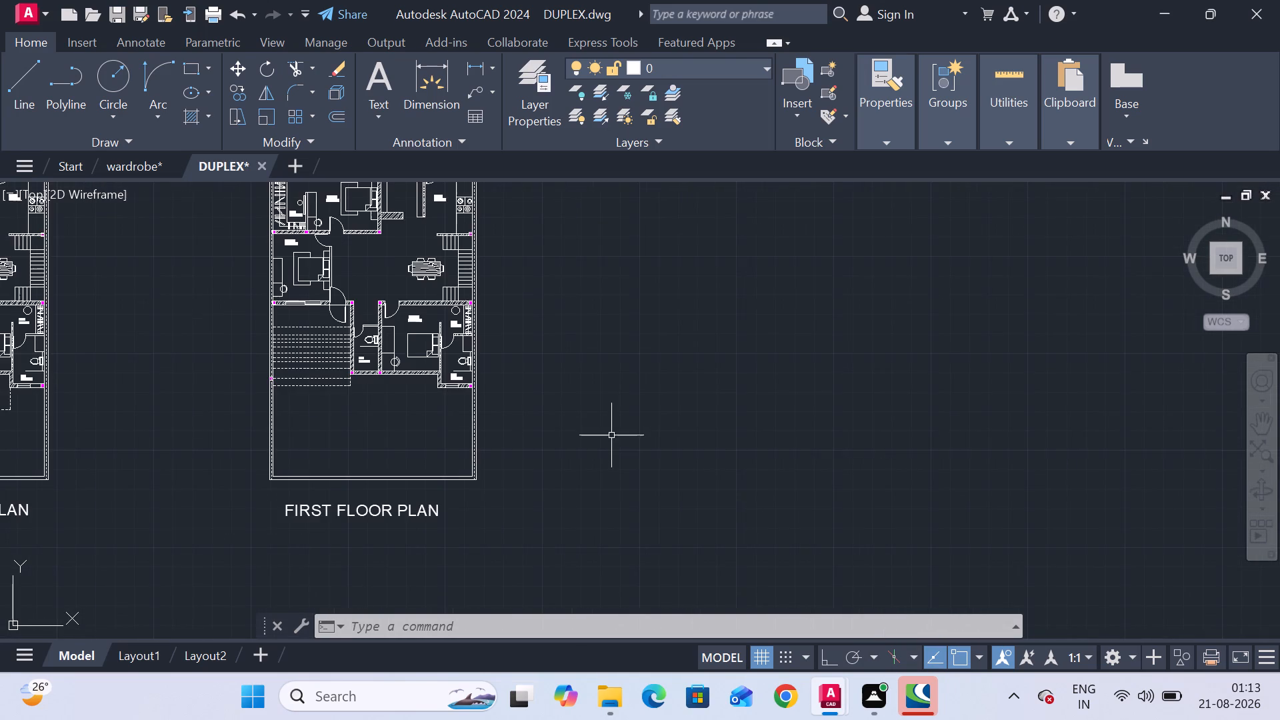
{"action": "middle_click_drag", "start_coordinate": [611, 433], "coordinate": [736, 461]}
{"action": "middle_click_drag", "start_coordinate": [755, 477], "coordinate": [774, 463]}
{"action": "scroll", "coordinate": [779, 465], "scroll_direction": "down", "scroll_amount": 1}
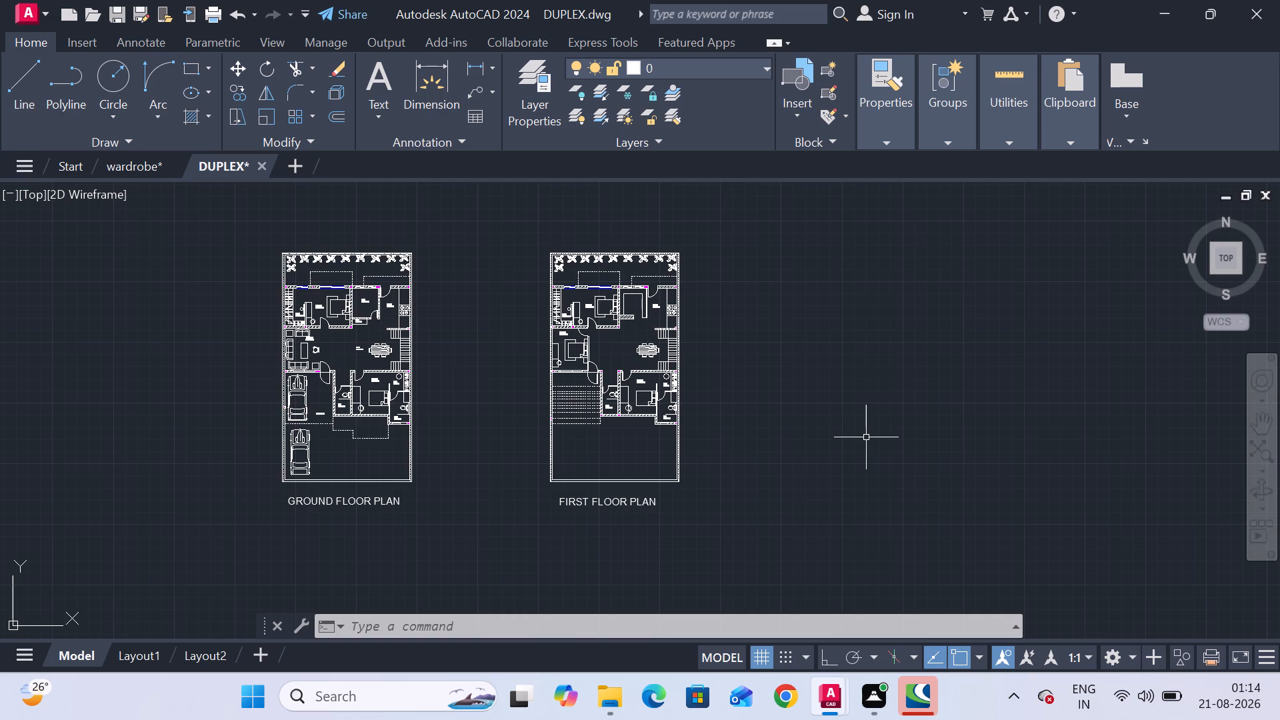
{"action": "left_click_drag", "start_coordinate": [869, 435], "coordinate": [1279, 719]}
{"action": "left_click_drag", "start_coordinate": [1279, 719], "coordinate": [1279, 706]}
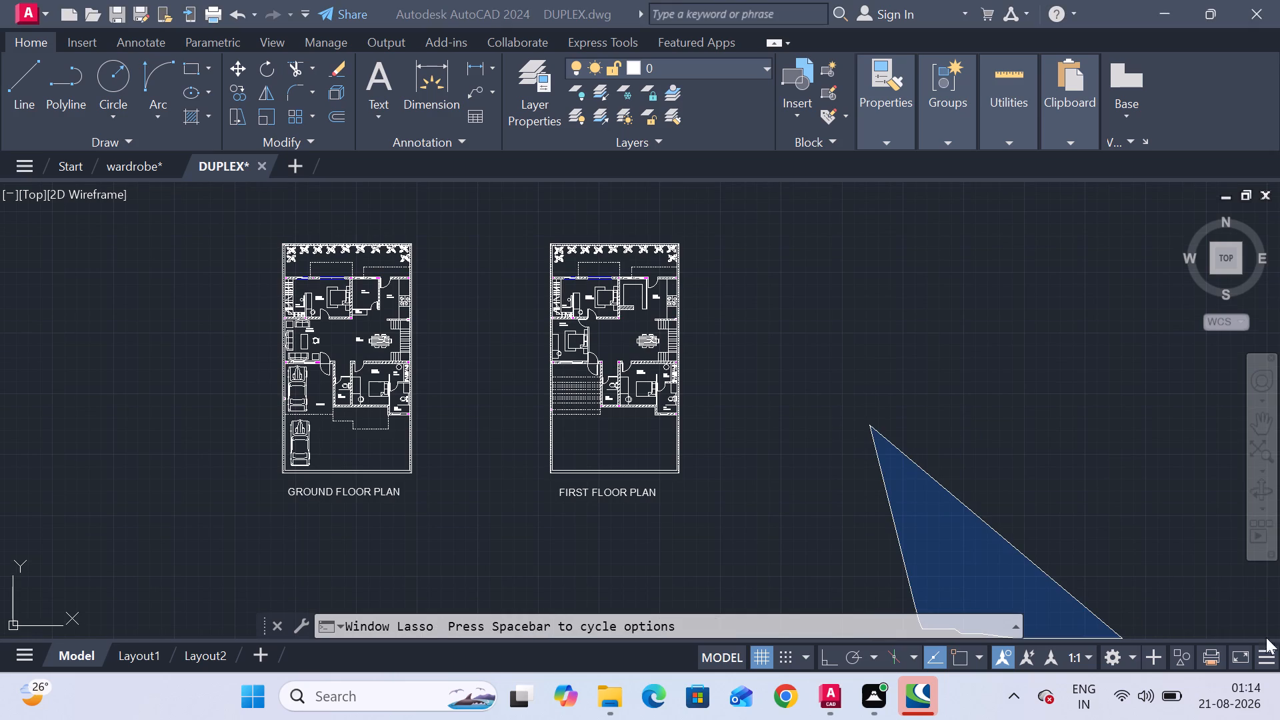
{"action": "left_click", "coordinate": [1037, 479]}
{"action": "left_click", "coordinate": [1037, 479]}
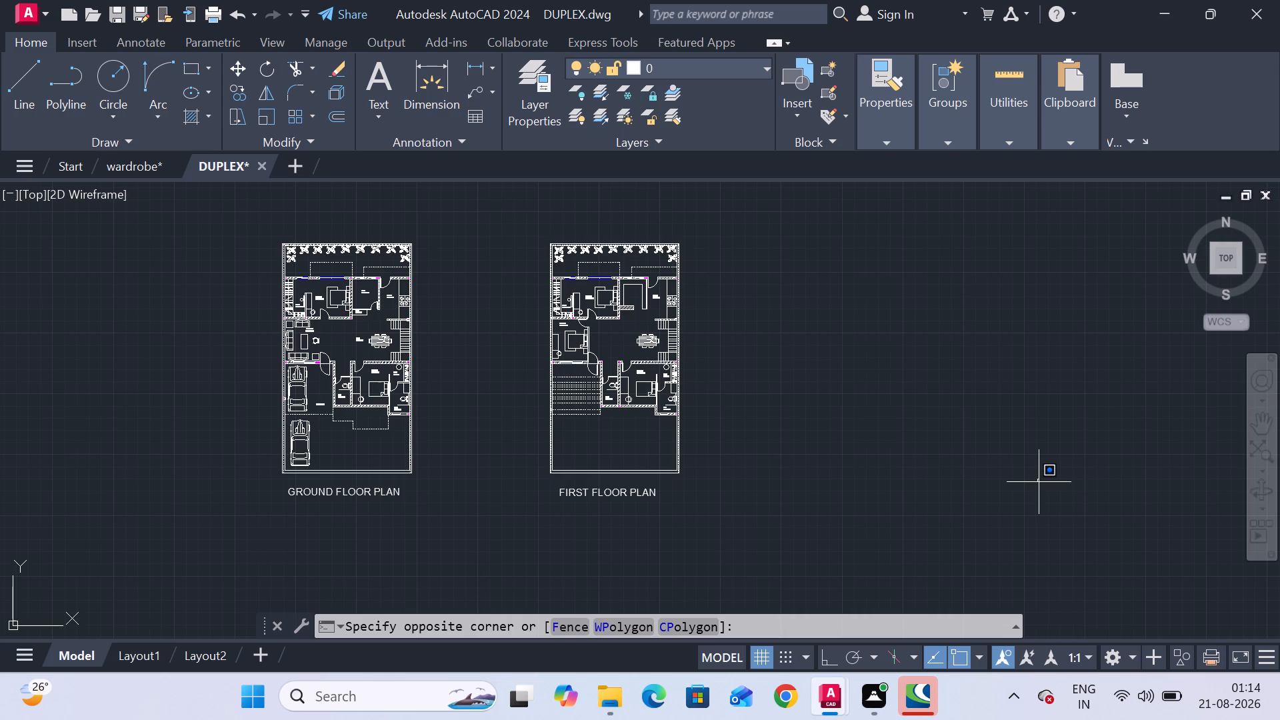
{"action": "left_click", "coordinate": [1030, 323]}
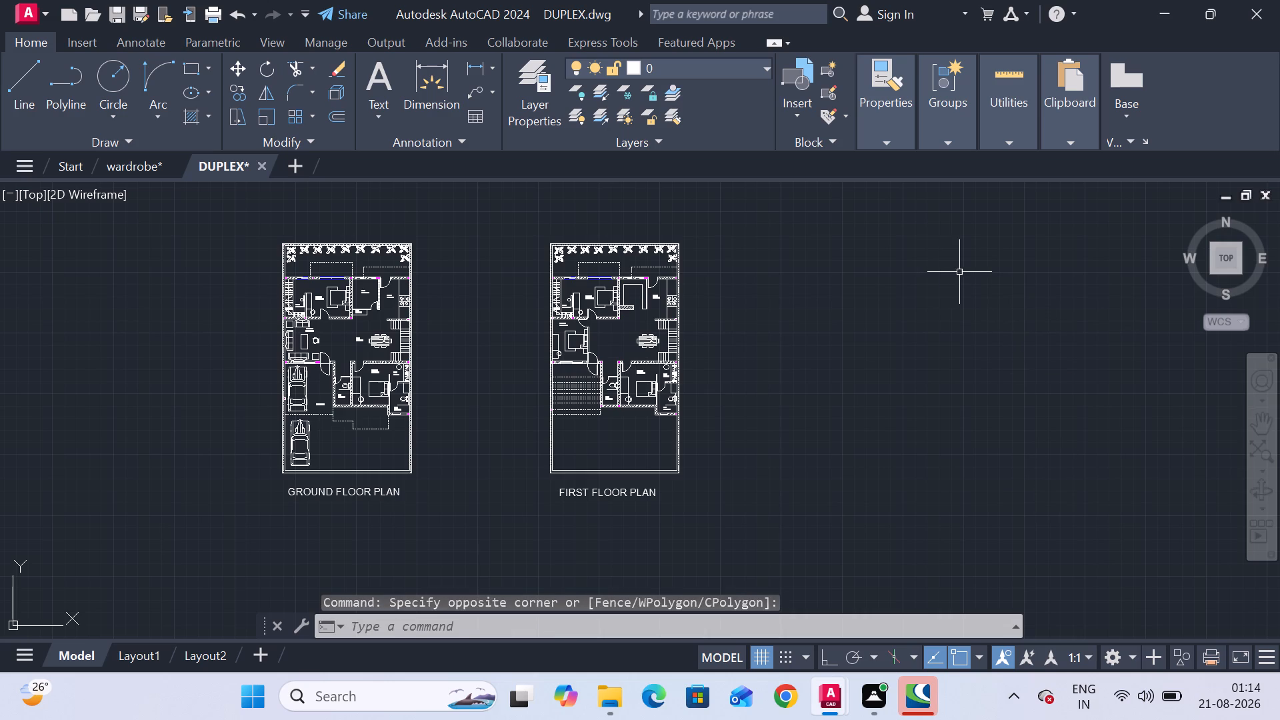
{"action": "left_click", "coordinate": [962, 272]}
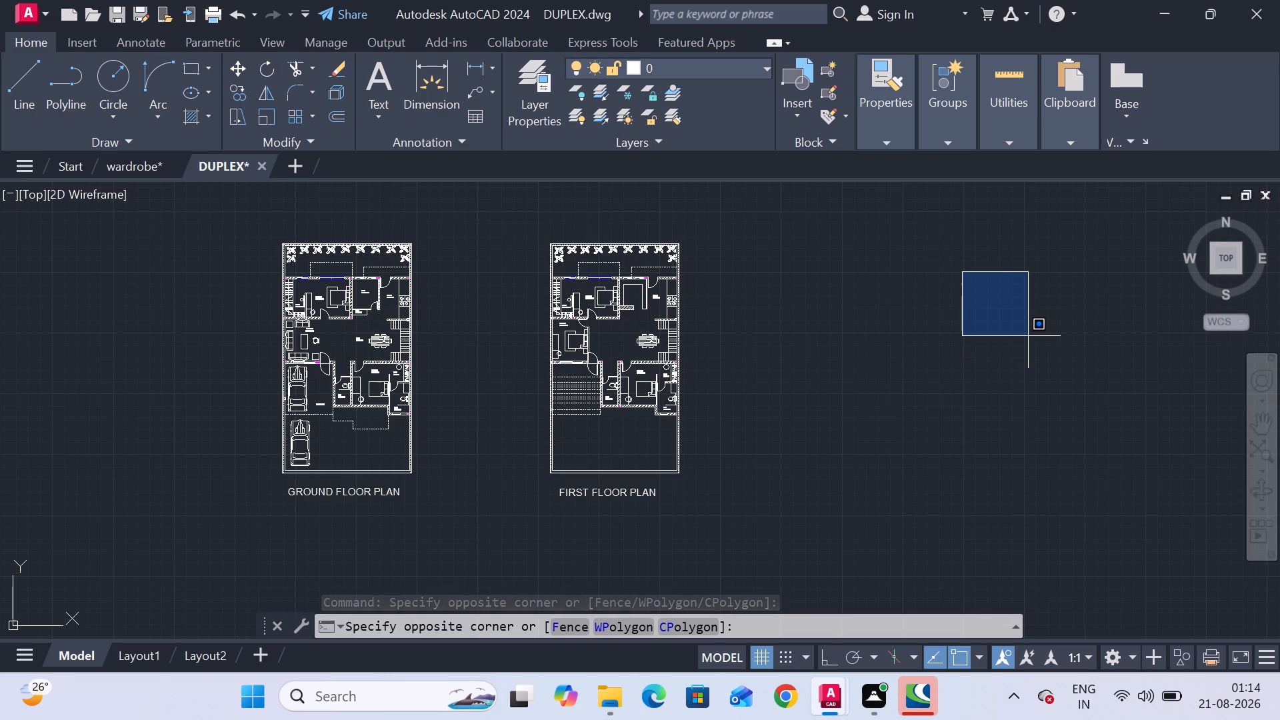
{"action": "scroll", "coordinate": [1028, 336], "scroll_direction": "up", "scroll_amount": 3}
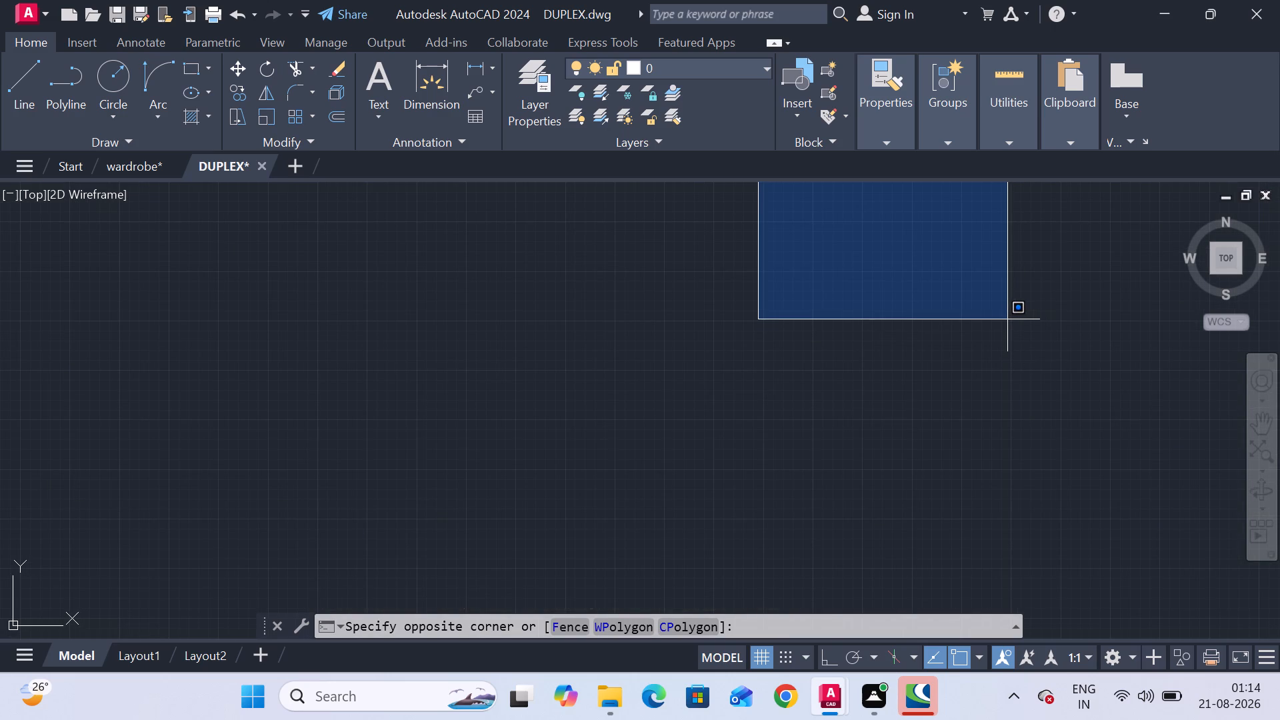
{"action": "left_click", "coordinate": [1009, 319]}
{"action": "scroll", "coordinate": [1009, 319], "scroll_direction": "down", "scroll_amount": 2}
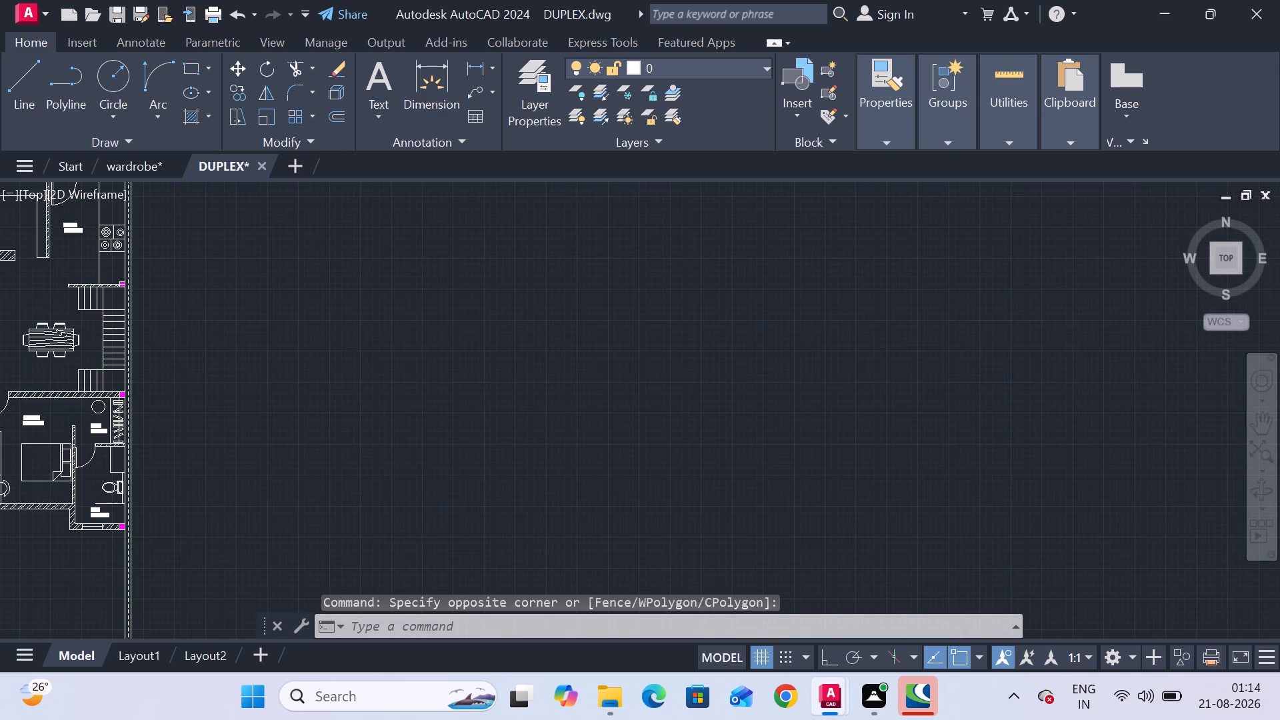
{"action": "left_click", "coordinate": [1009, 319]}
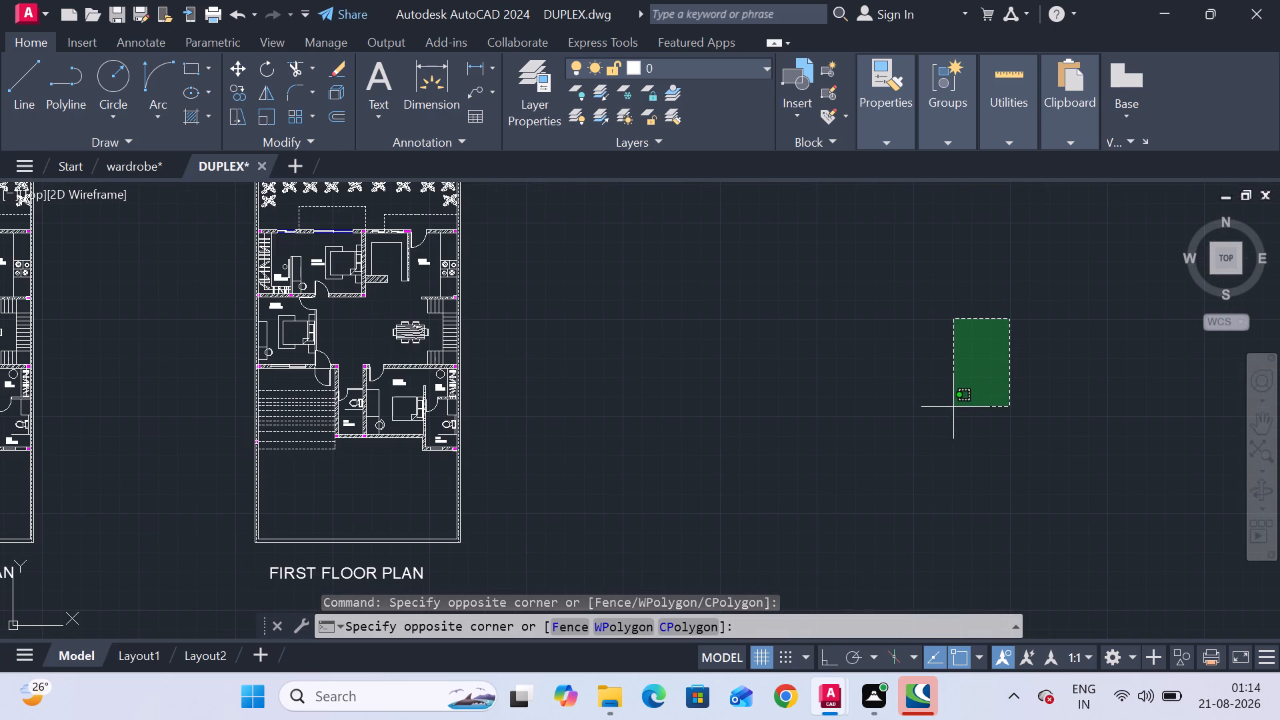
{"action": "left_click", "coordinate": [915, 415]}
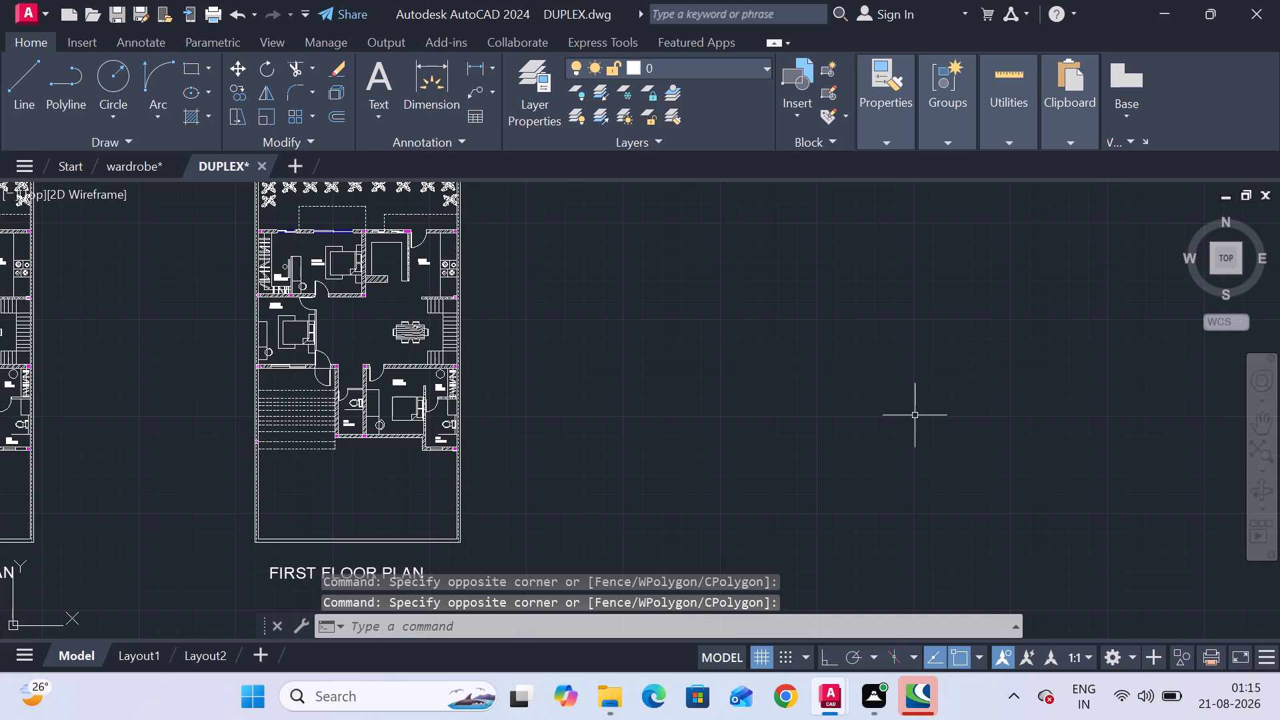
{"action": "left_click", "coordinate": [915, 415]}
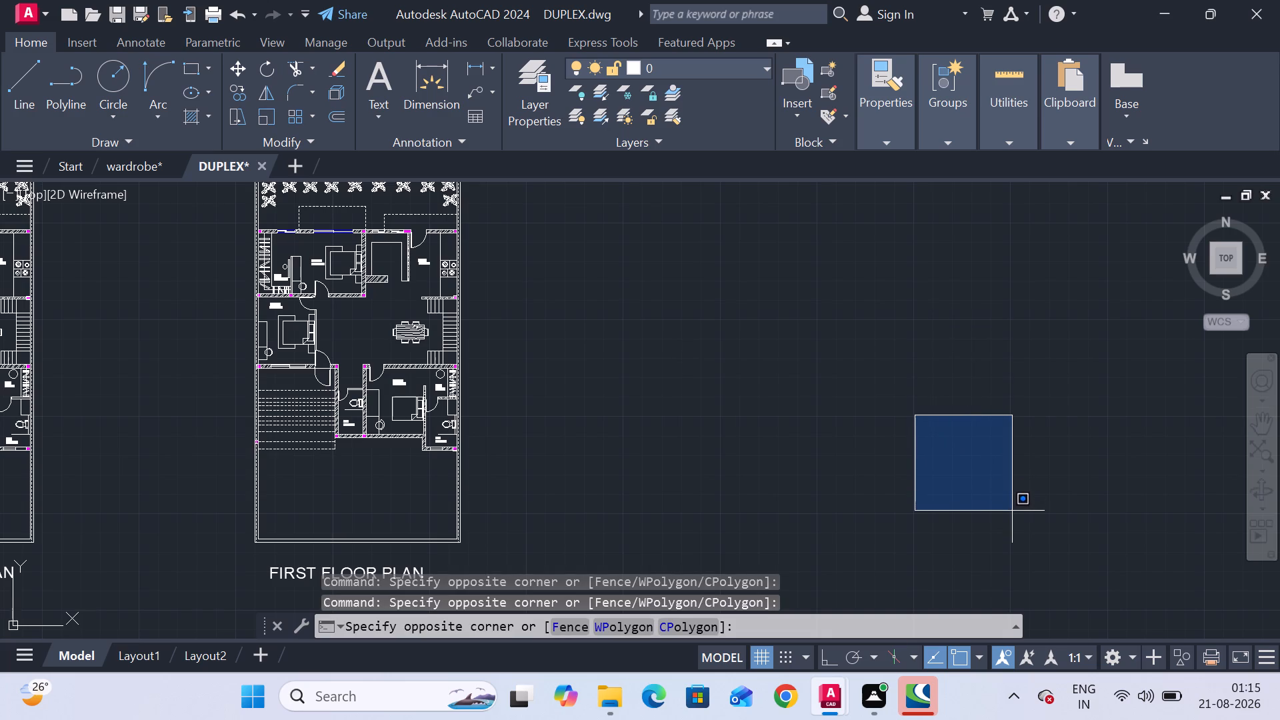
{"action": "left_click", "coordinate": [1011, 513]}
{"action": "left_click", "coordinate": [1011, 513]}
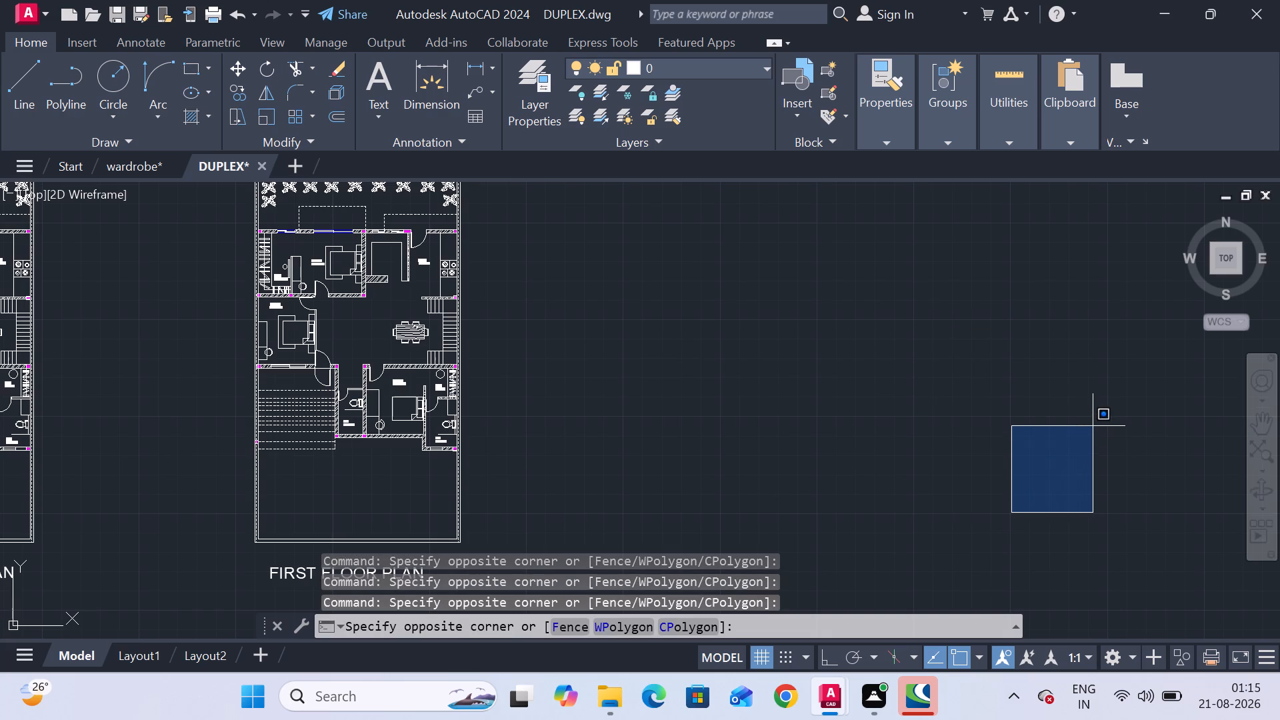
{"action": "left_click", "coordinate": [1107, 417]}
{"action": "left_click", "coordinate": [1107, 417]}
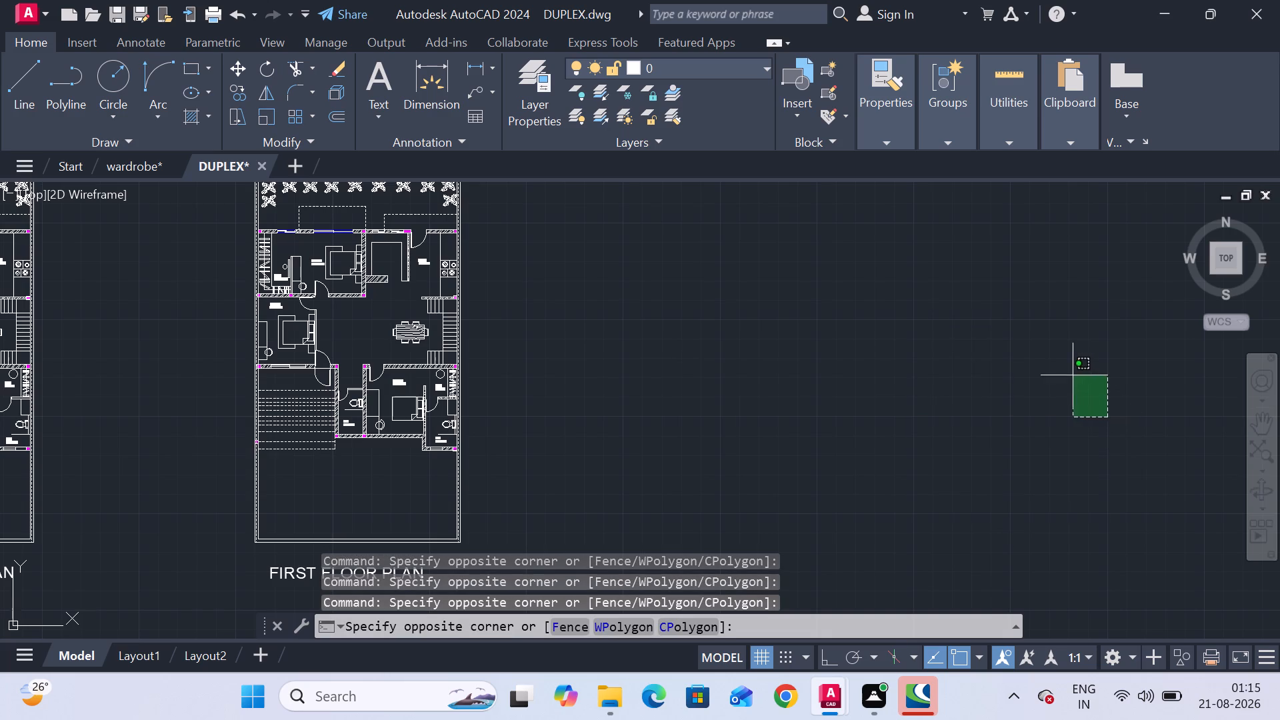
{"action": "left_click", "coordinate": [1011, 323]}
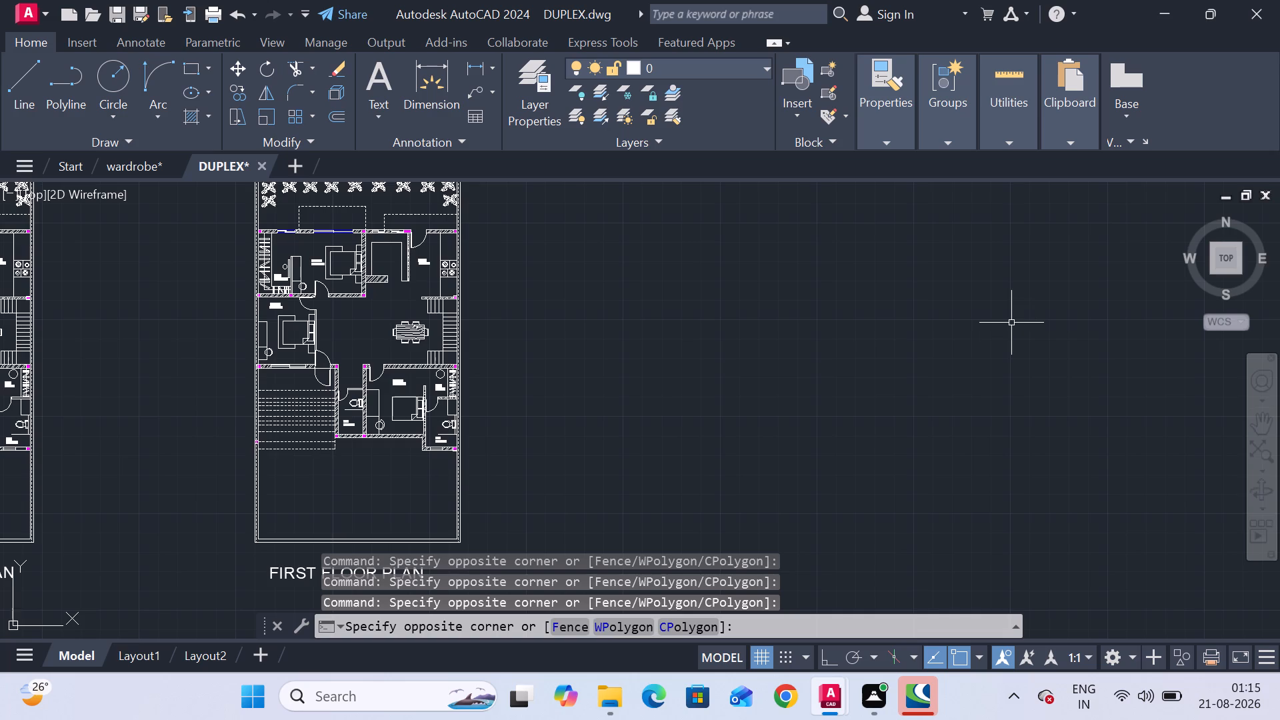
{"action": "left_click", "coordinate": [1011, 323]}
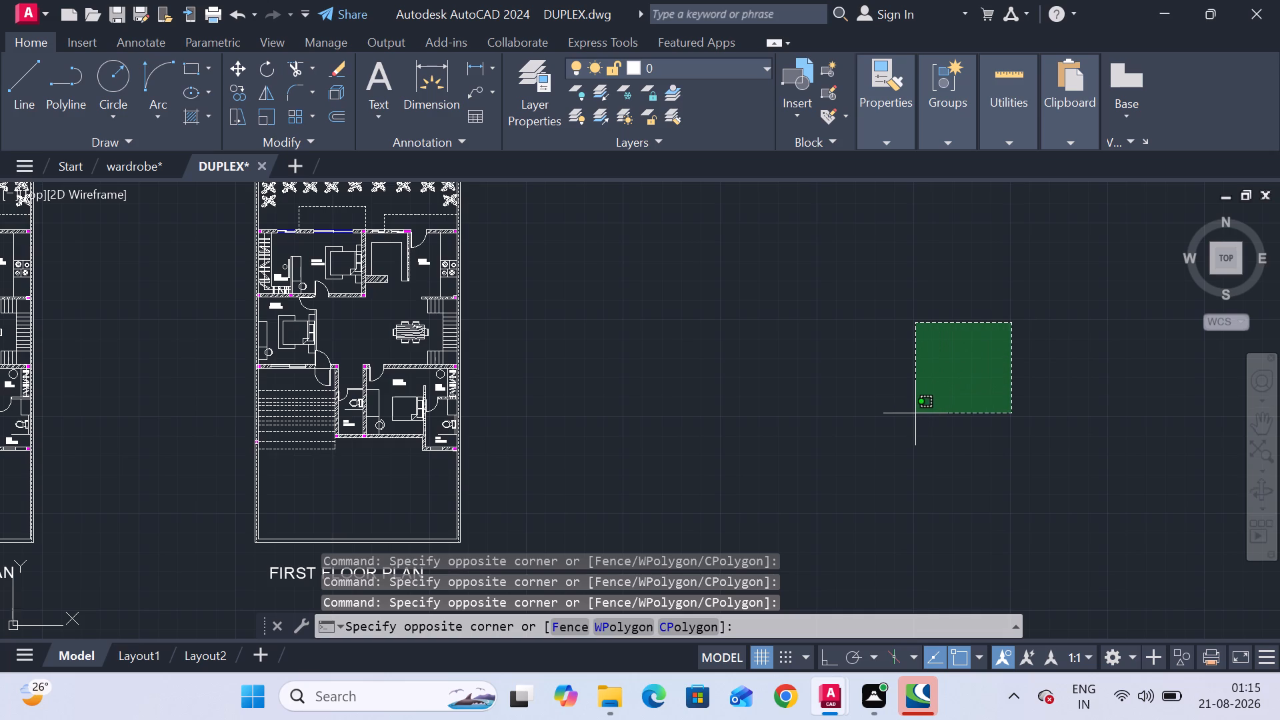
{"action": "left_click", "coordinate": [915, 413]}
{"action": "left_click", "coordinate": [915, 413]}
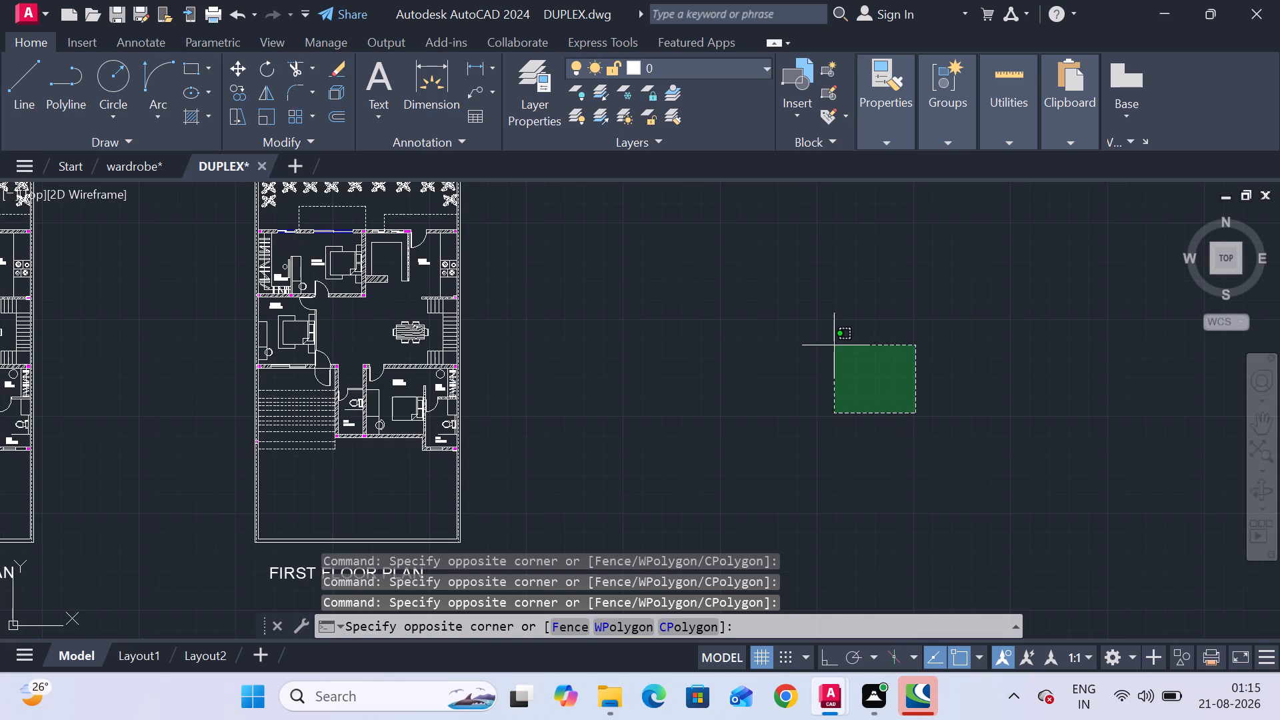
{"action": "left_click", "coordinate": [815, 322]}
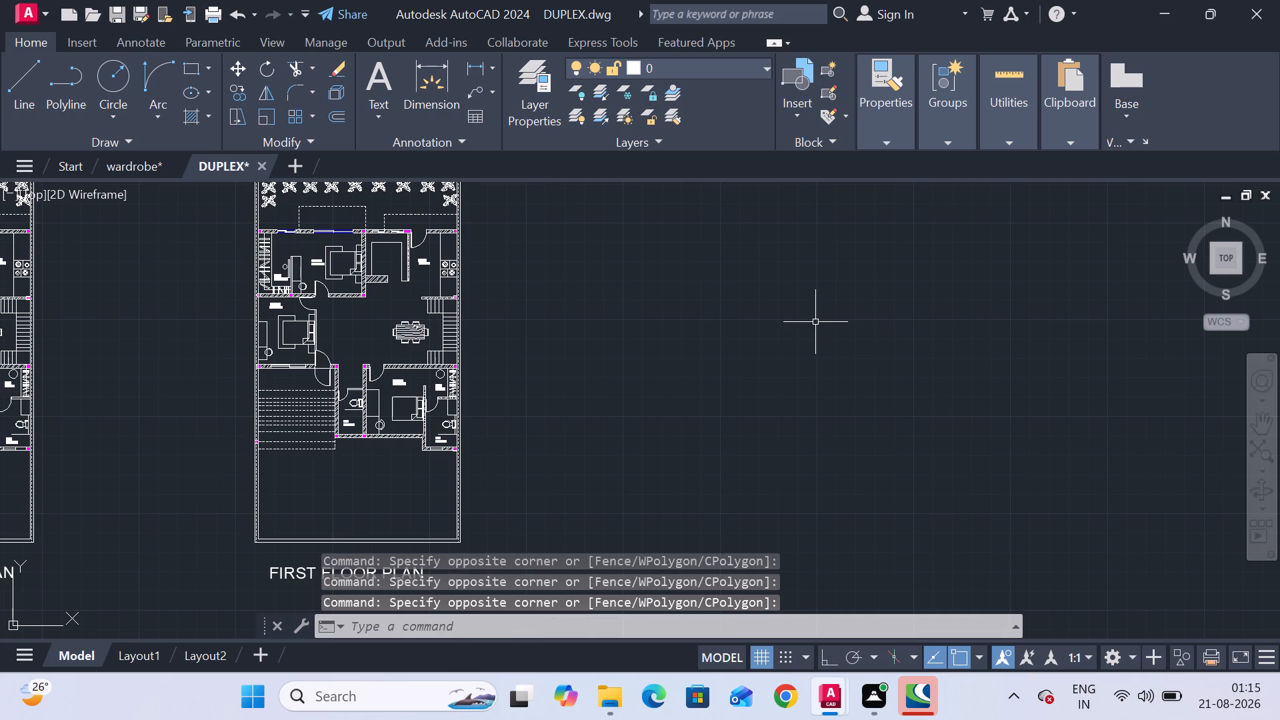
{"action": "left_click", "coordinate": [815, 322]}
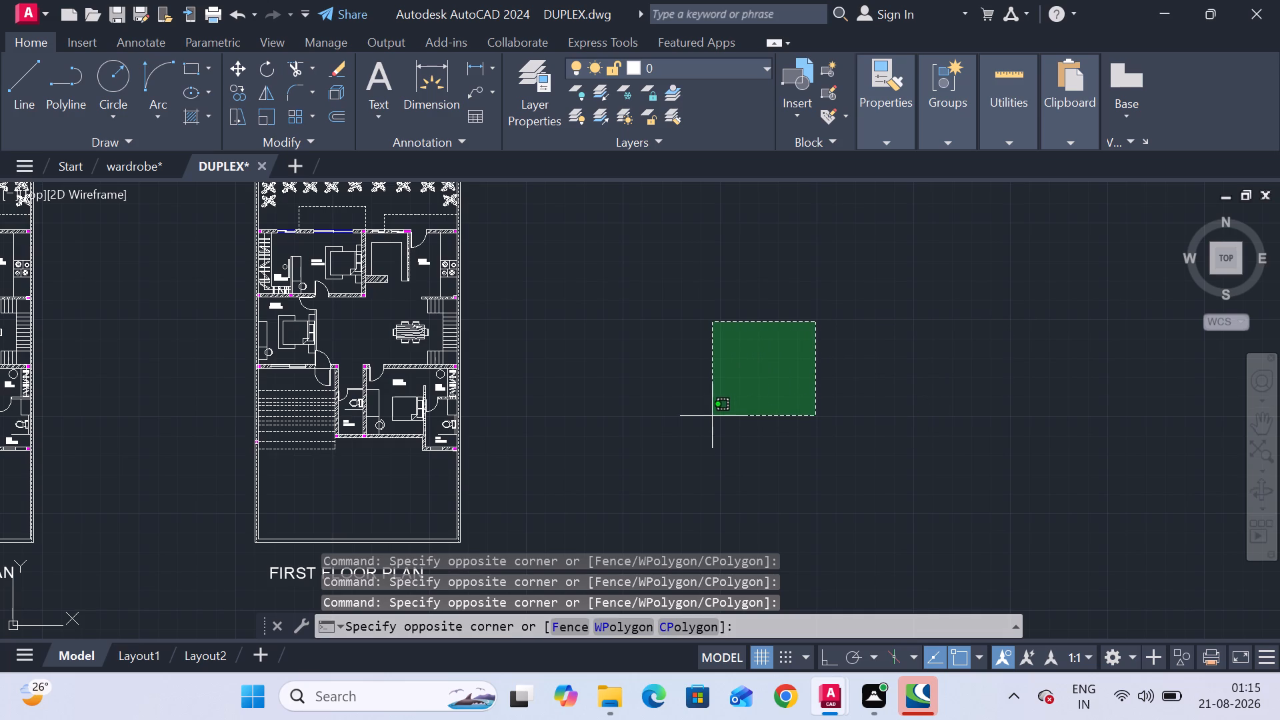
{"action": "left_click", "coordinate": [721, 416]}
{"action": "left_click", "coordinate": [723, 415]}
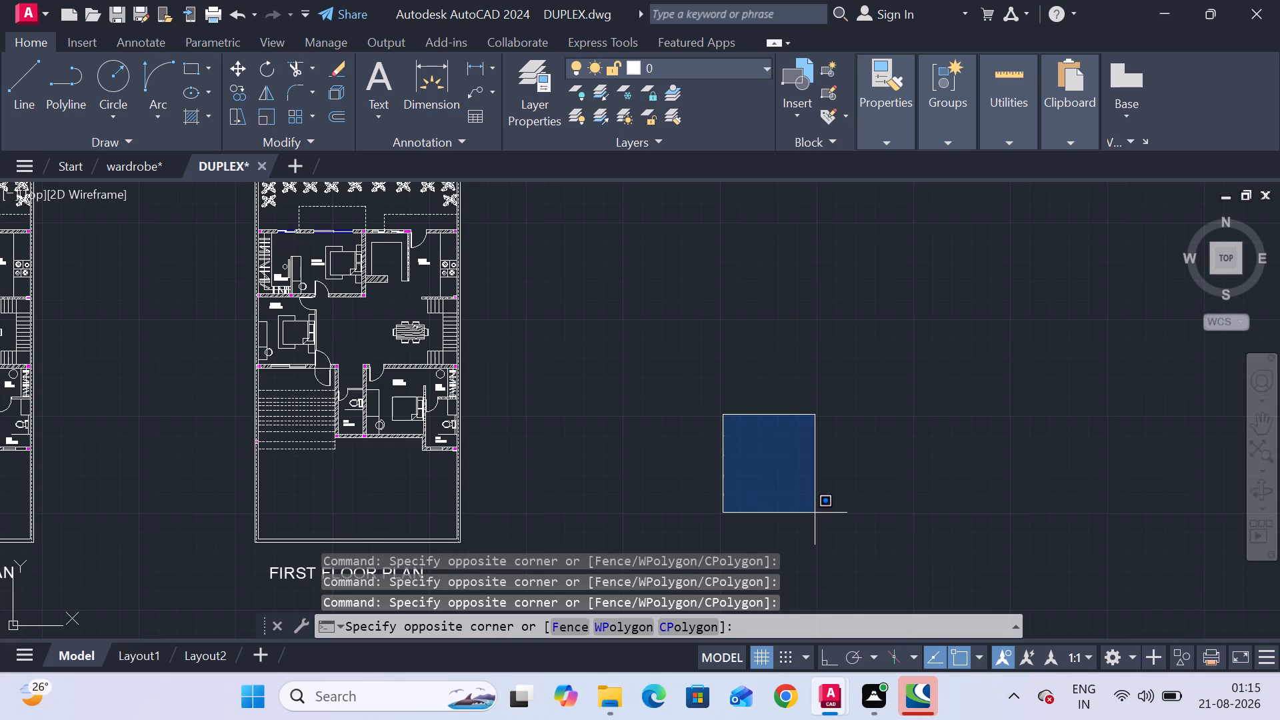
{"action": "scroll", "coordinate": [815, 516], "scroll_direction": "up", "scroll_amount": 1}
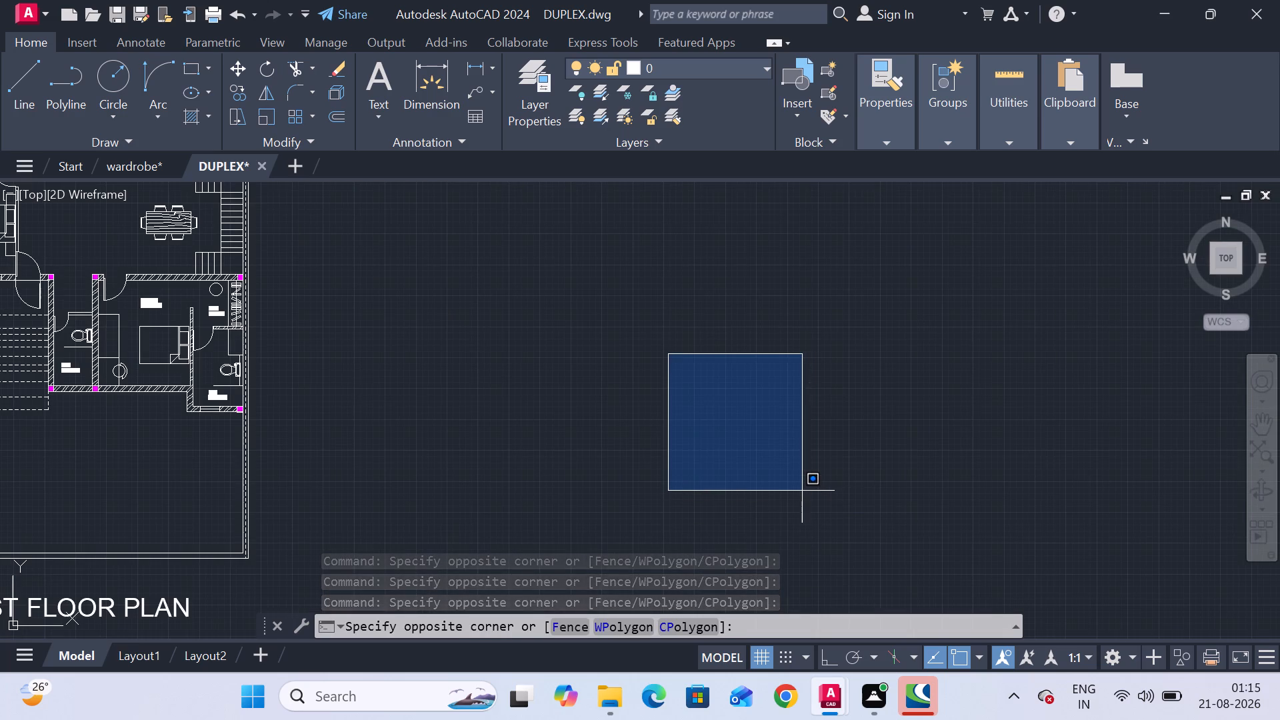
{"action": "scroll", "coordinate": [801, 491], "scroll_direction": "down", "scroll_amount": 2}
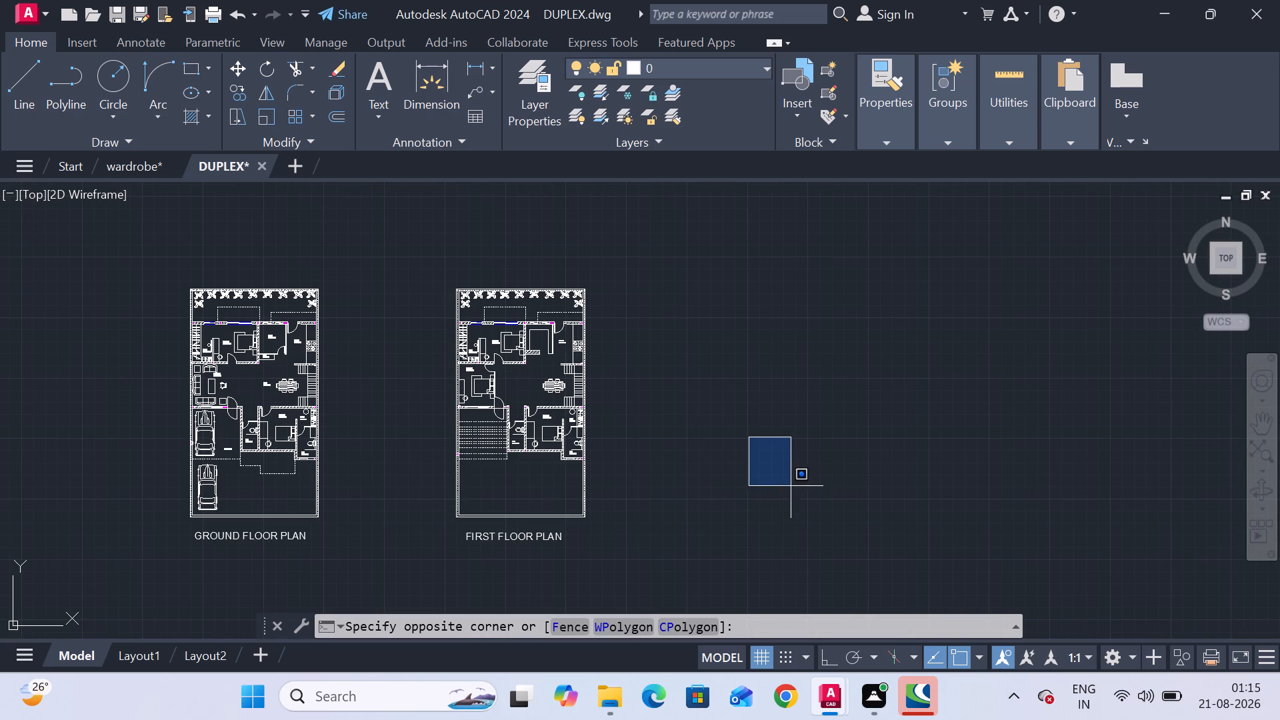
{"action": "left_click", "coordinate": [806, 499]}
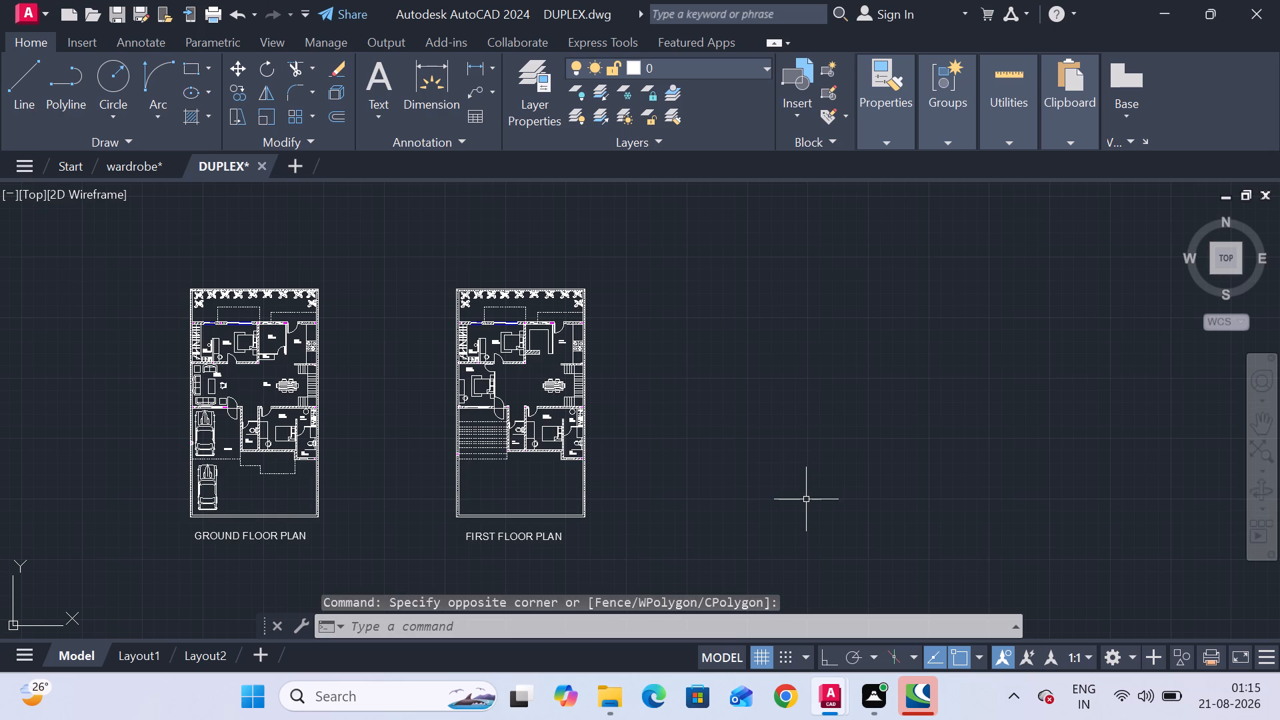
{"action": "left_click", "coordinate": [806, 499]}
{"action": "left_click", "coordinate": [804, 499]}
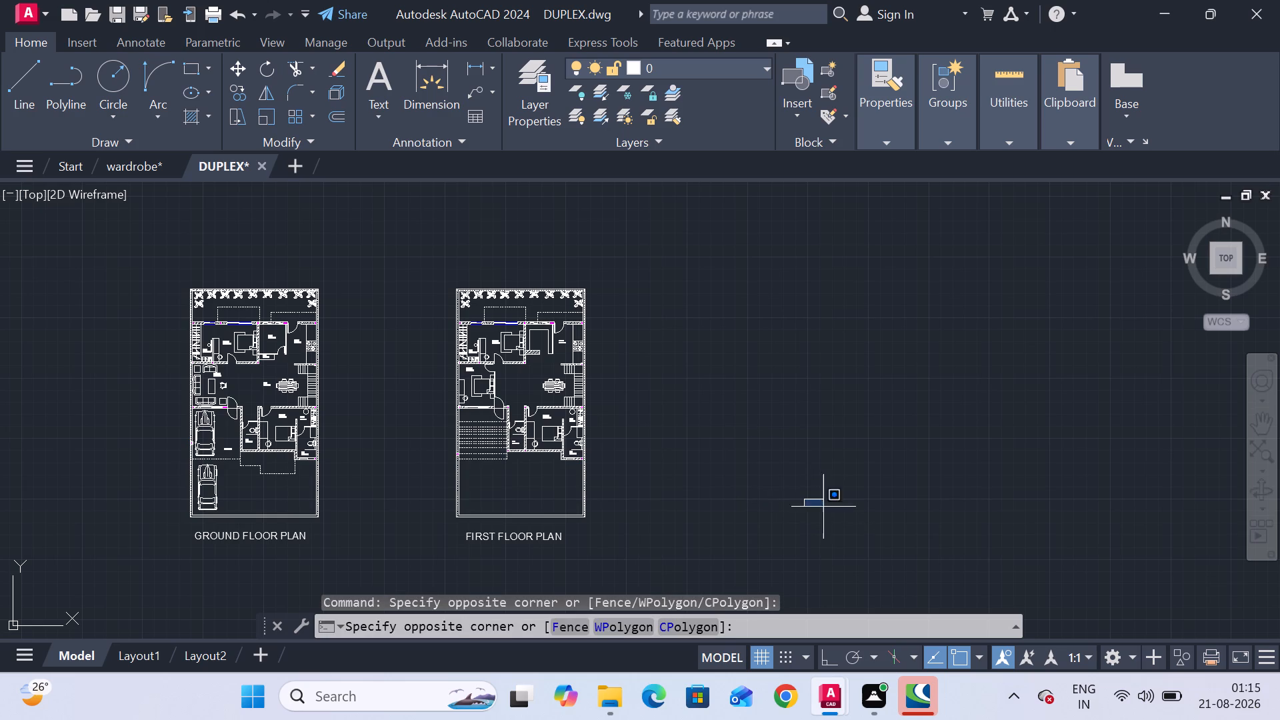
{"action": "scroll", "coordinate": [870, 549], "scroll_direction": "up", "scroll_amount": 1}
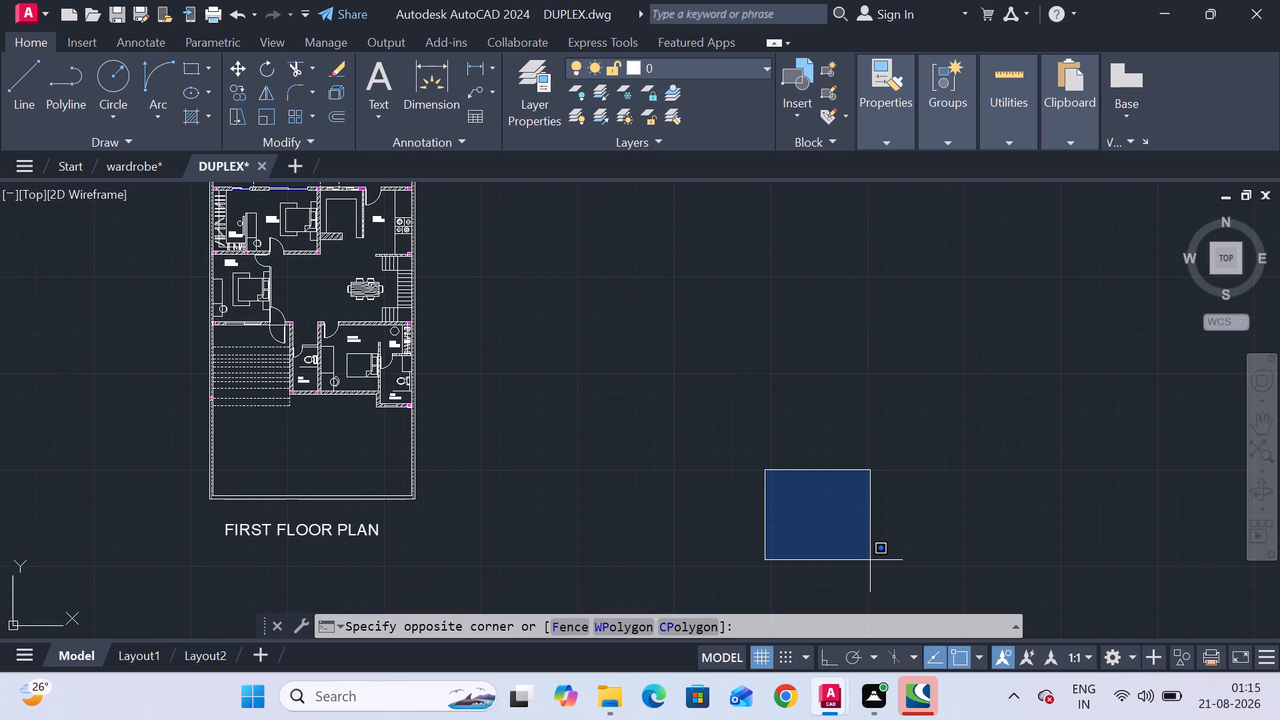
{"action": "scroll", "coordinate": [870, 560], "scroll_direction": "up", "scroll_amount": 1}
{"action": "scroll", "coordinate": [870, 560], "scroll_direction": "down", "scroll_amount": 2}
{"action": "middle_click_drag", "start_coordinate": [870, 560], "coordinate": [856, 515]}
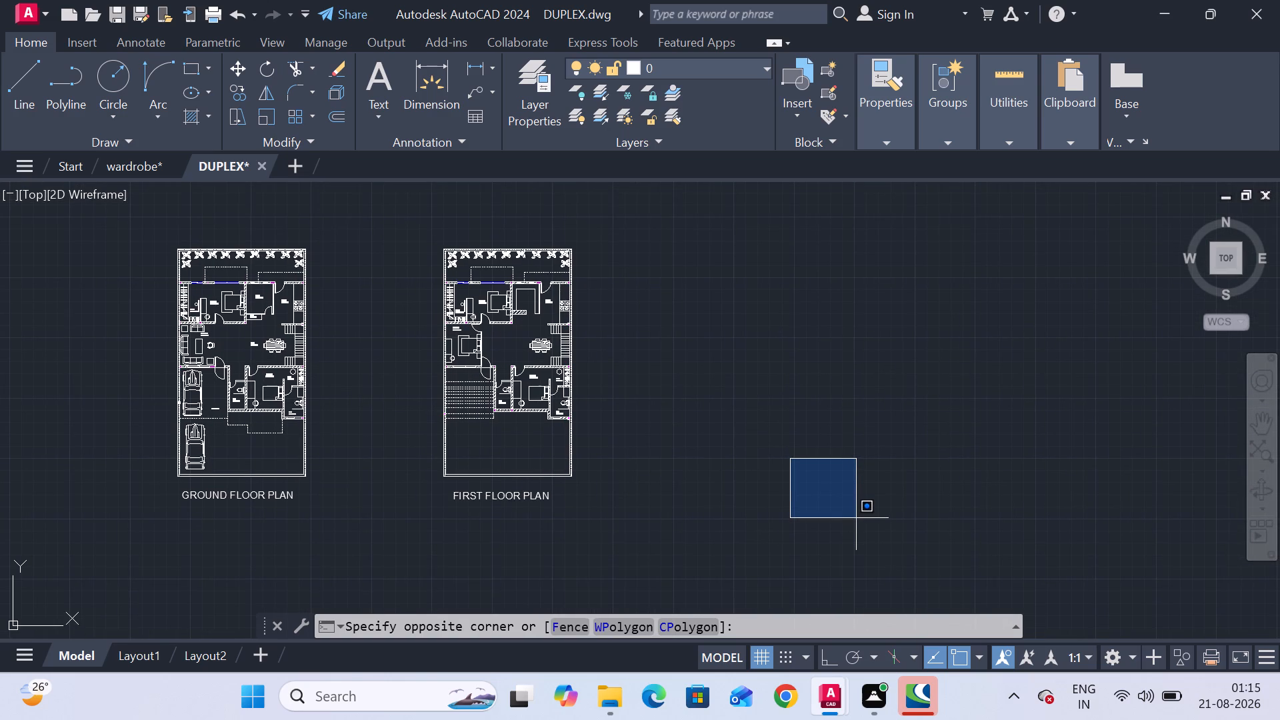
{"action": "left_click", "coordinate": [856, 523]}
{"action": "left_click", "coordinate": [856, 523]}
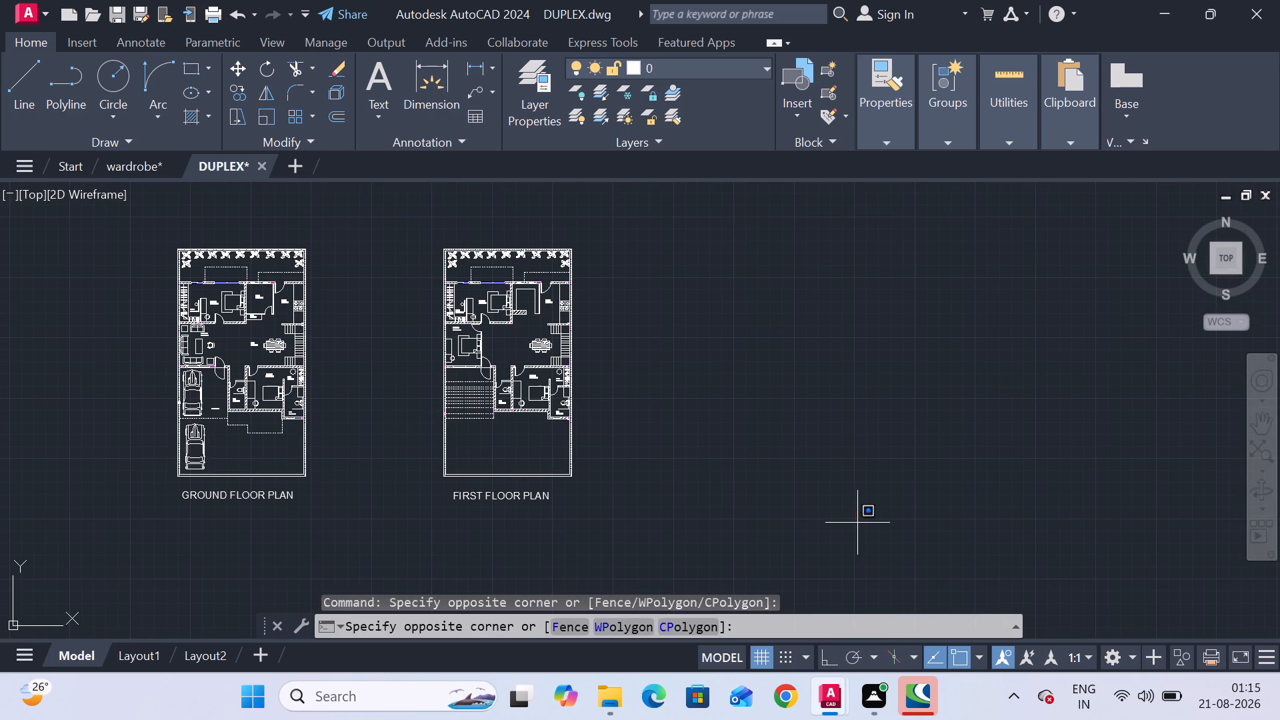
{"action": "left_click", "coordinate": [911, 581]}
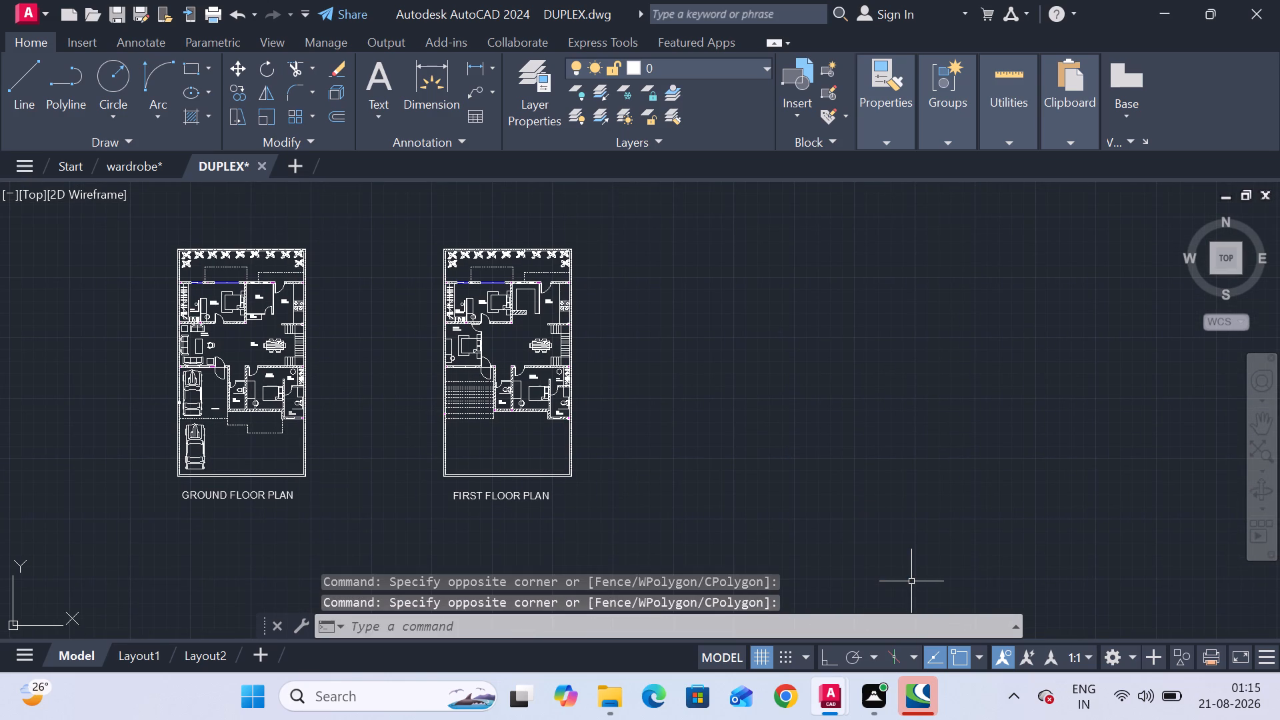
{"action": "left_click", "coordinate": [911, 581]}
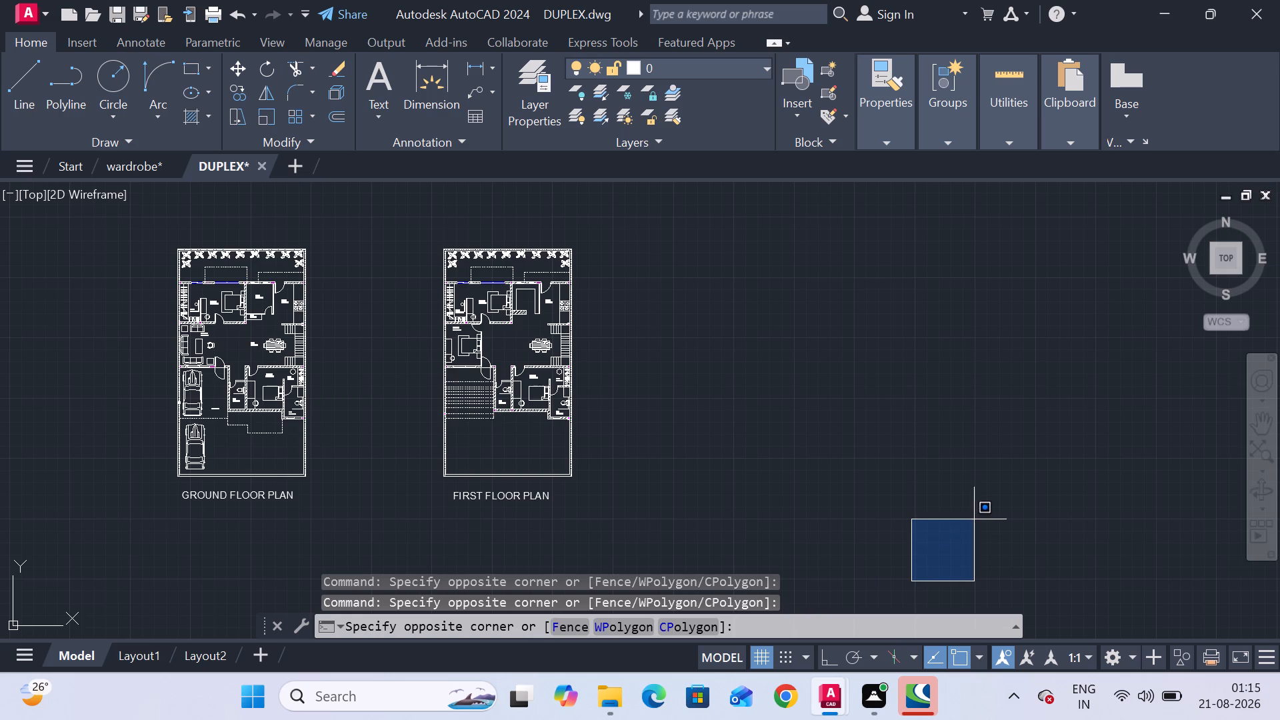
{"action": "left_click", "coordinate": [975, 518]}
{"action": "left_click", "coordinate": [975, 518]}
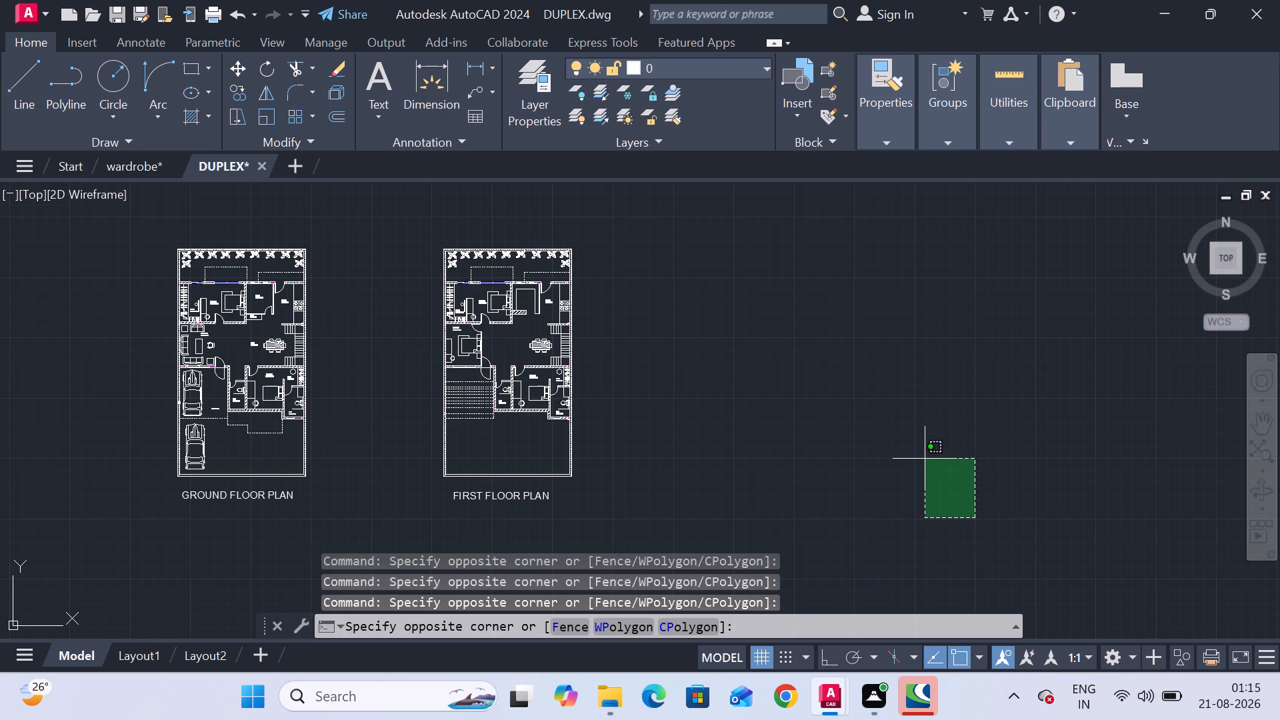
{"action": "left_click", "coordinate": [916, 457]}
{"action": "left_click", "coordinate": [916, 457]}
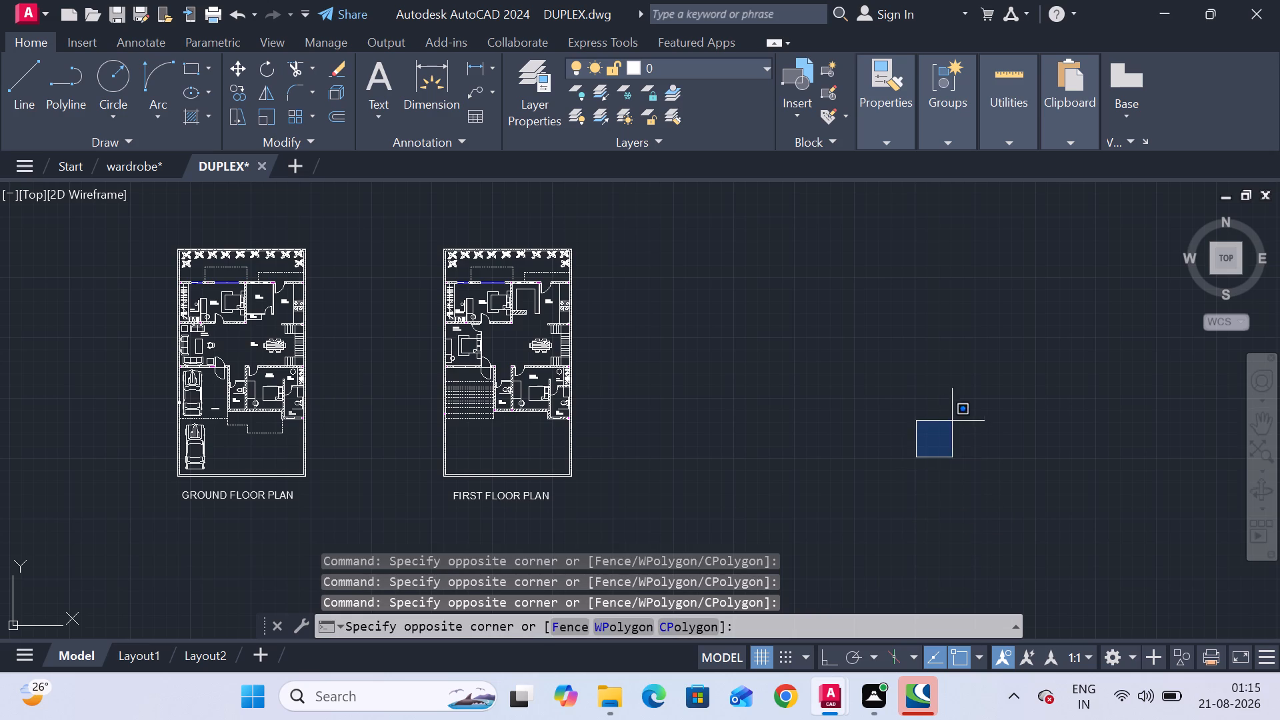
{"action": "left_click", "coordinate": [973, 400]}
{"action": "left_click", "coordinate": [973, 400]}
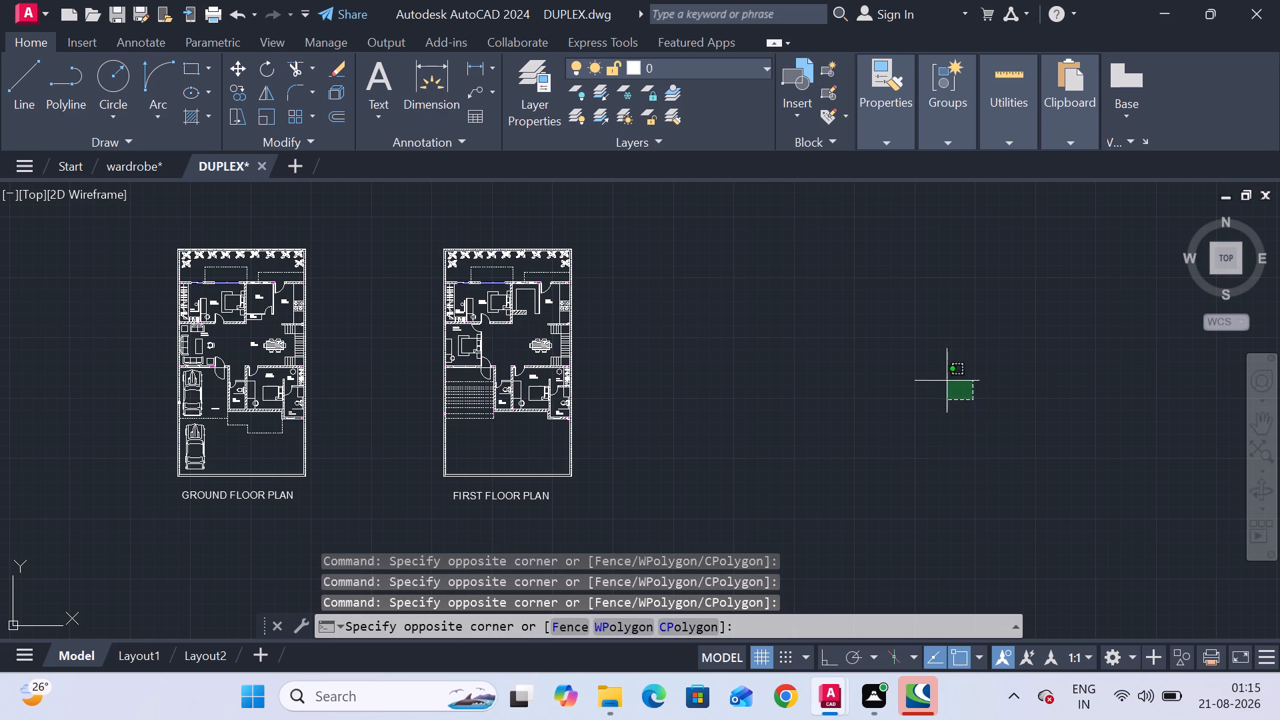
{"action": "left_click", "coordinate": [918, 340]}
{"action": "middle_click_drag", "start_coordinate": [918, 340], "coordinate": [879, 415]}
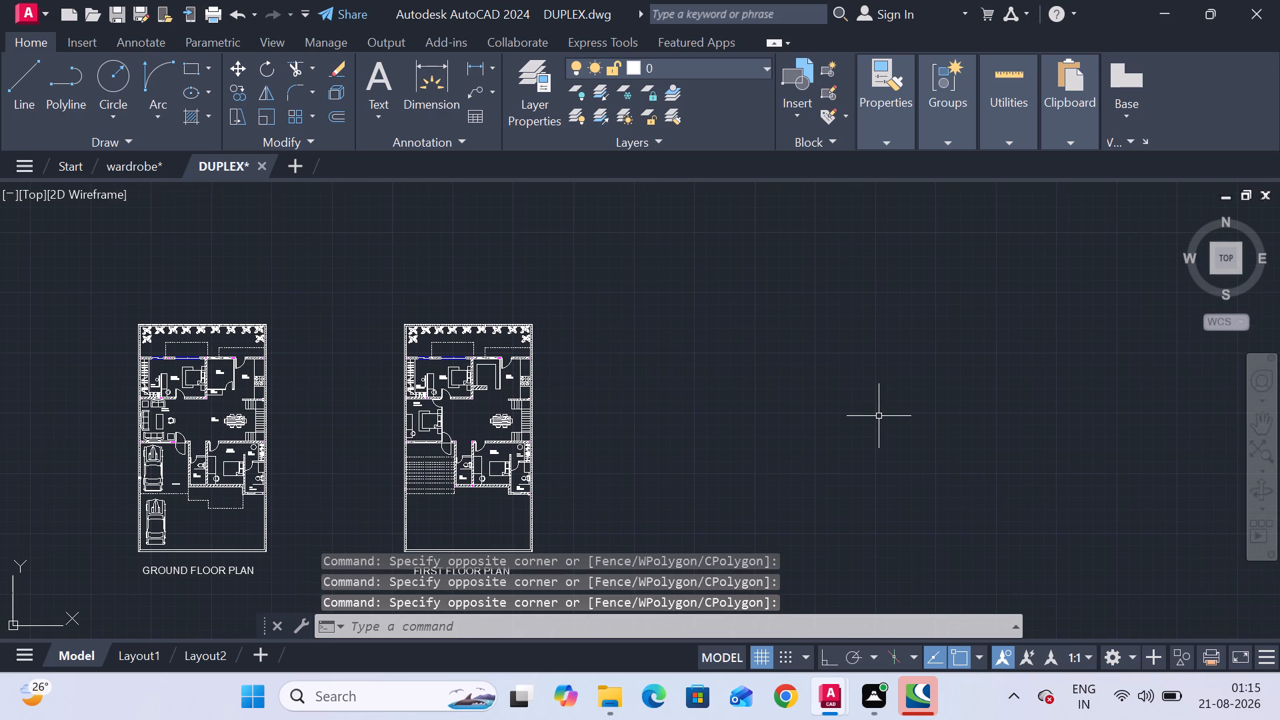
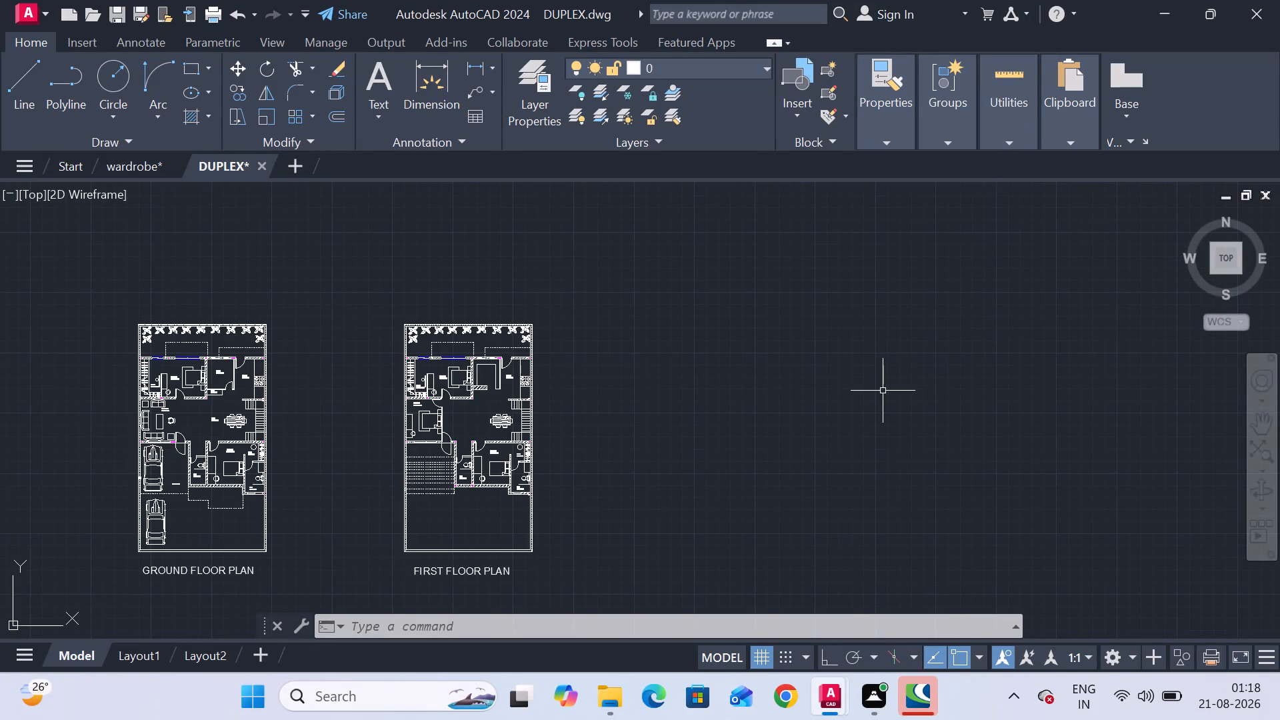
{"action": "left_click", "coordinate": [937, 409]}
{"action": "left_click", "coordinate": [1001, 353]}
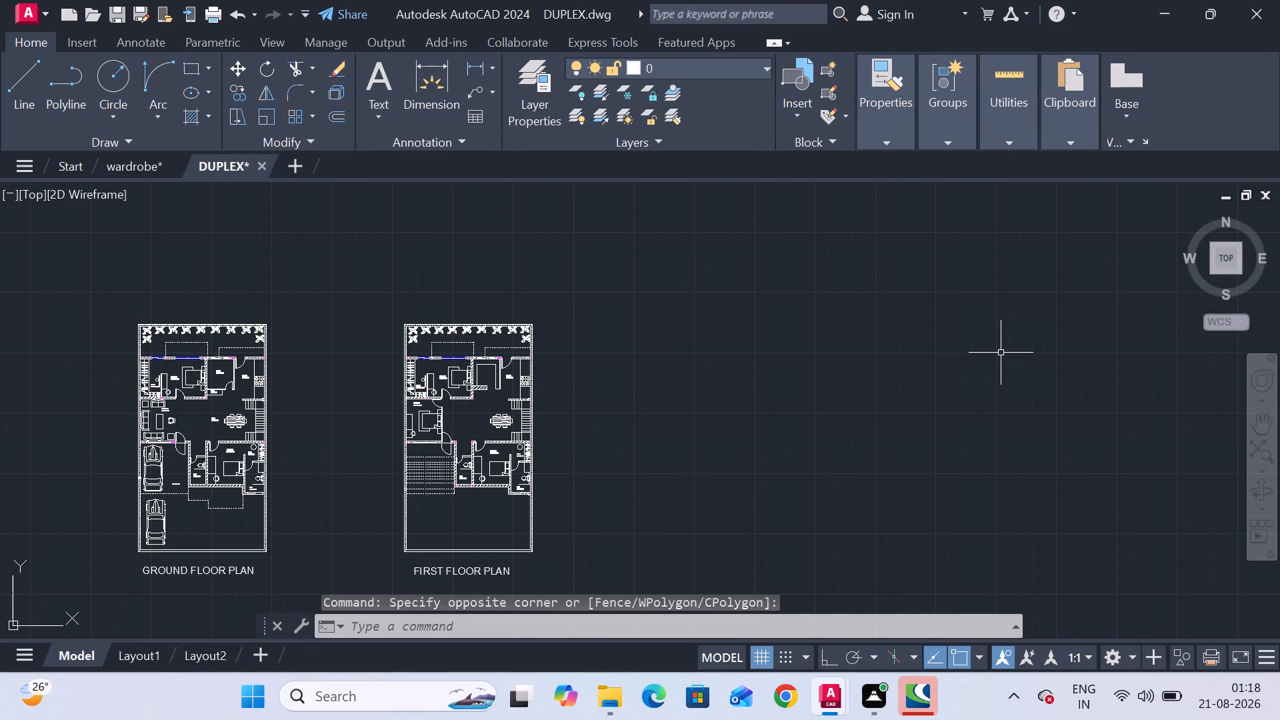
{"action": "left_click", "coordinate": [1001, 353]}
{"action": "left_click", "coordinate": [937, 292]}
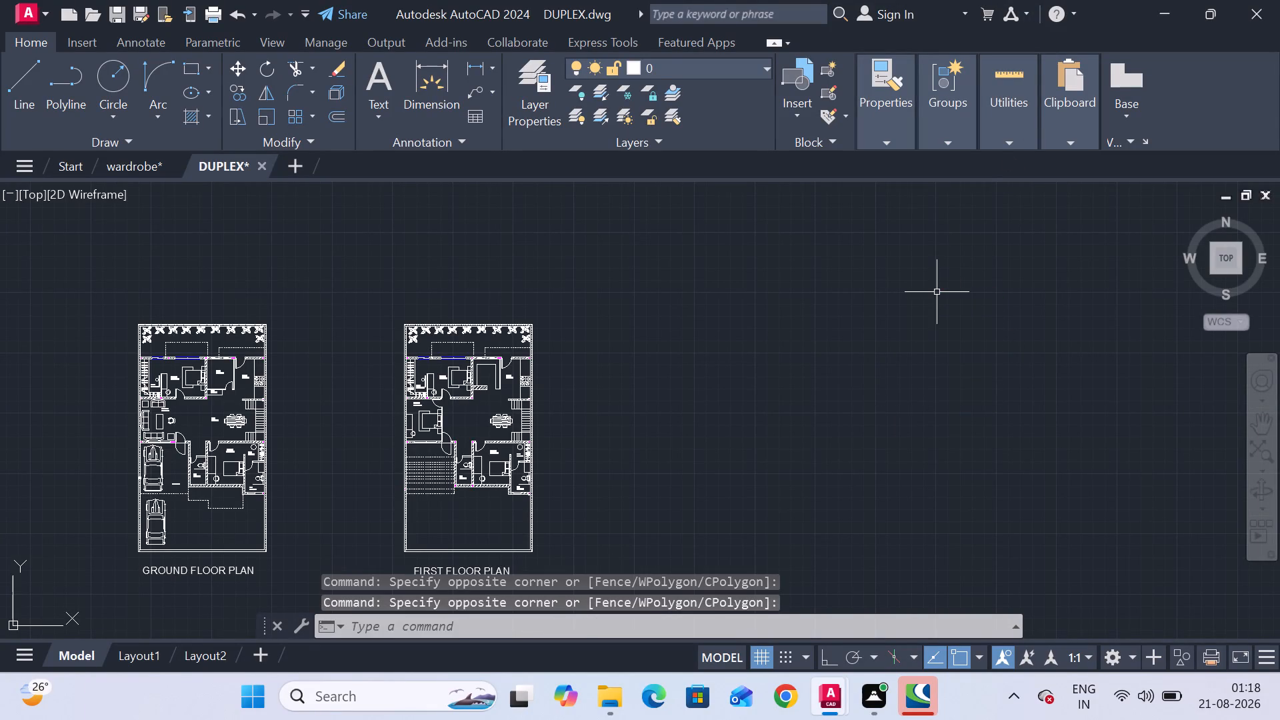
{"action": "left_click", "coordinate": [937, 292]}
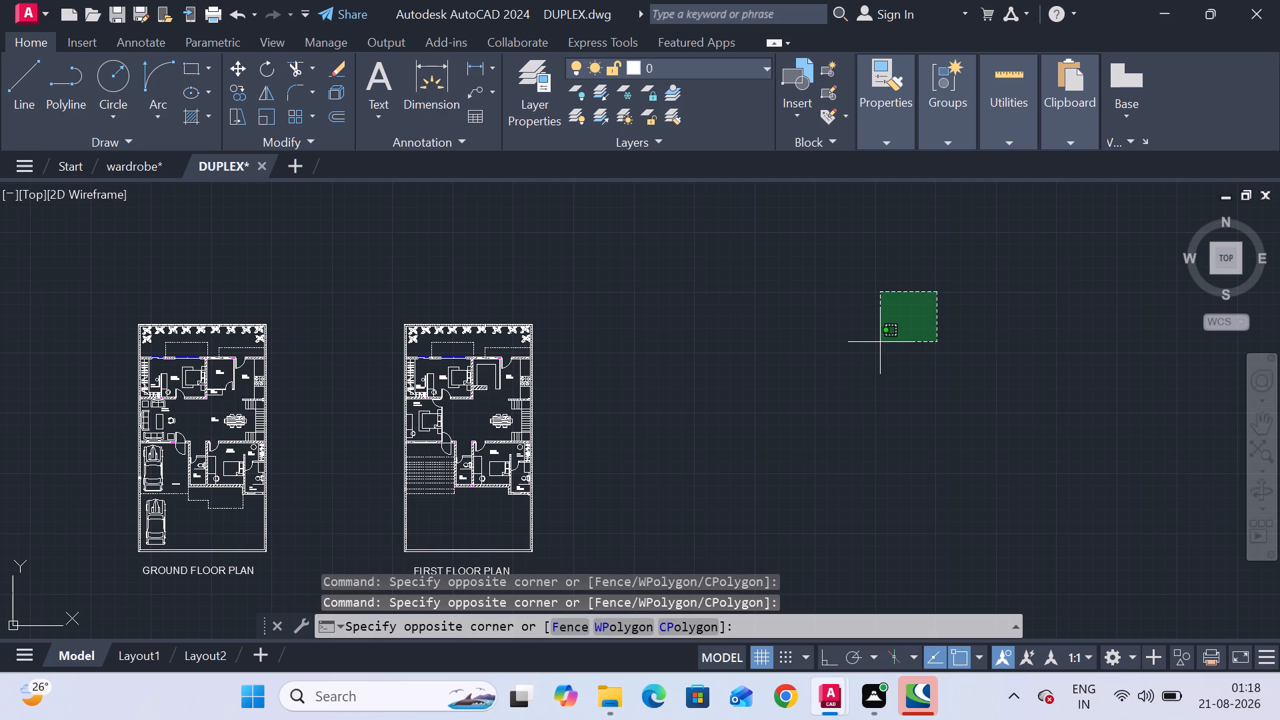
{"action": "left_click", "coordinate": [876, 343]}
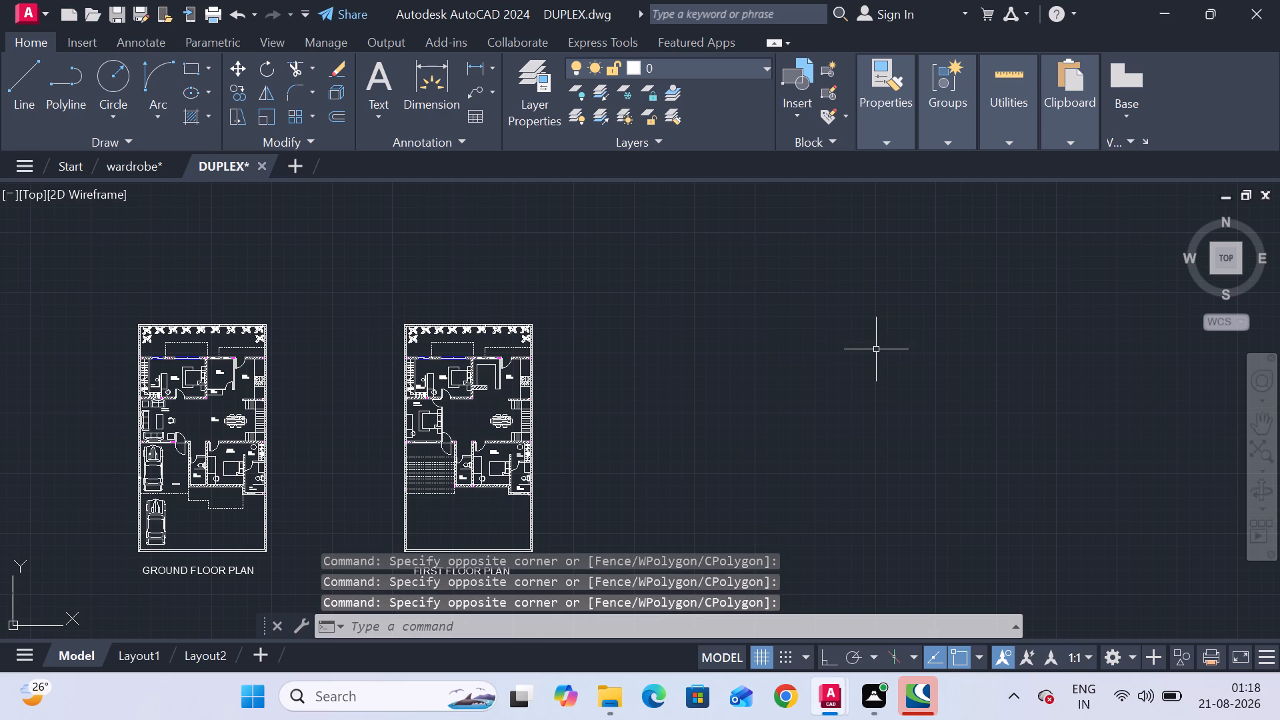
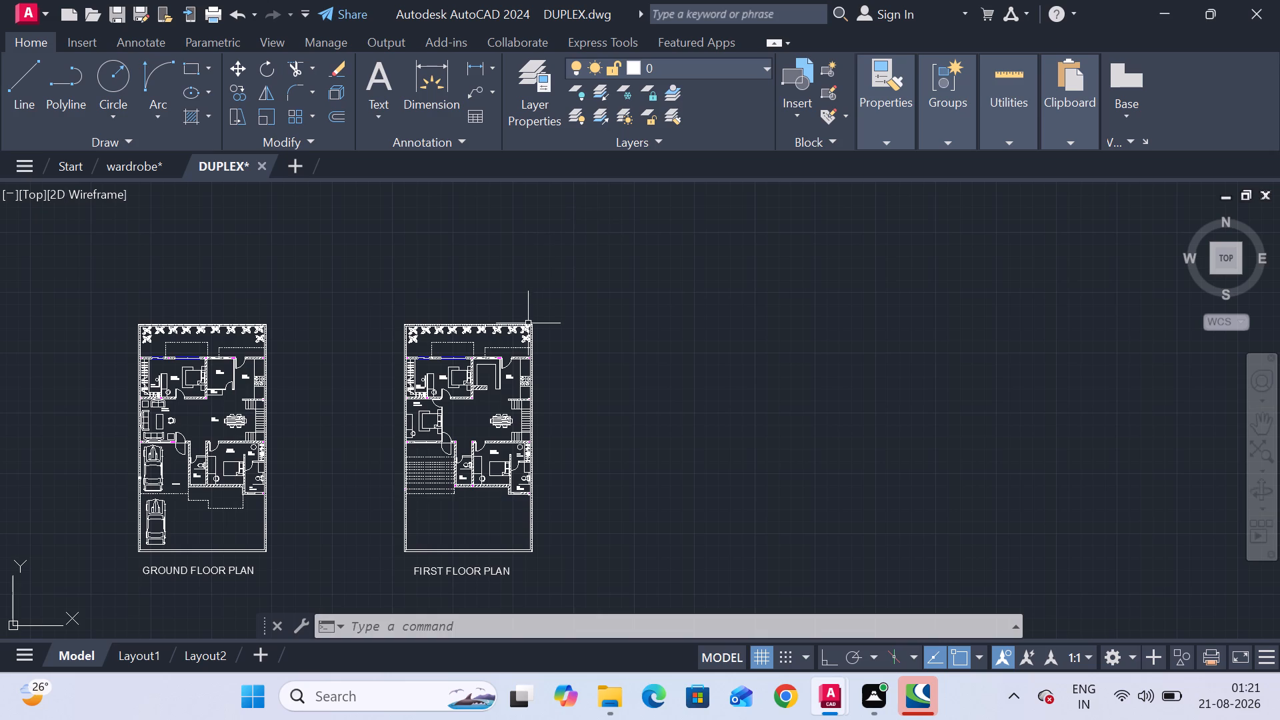
Review the complete ground floor and first floor plans side by side.
{"action": "middle_click_drag", "start_coordinate": [576, 347], "coordinate": [831, 287]}
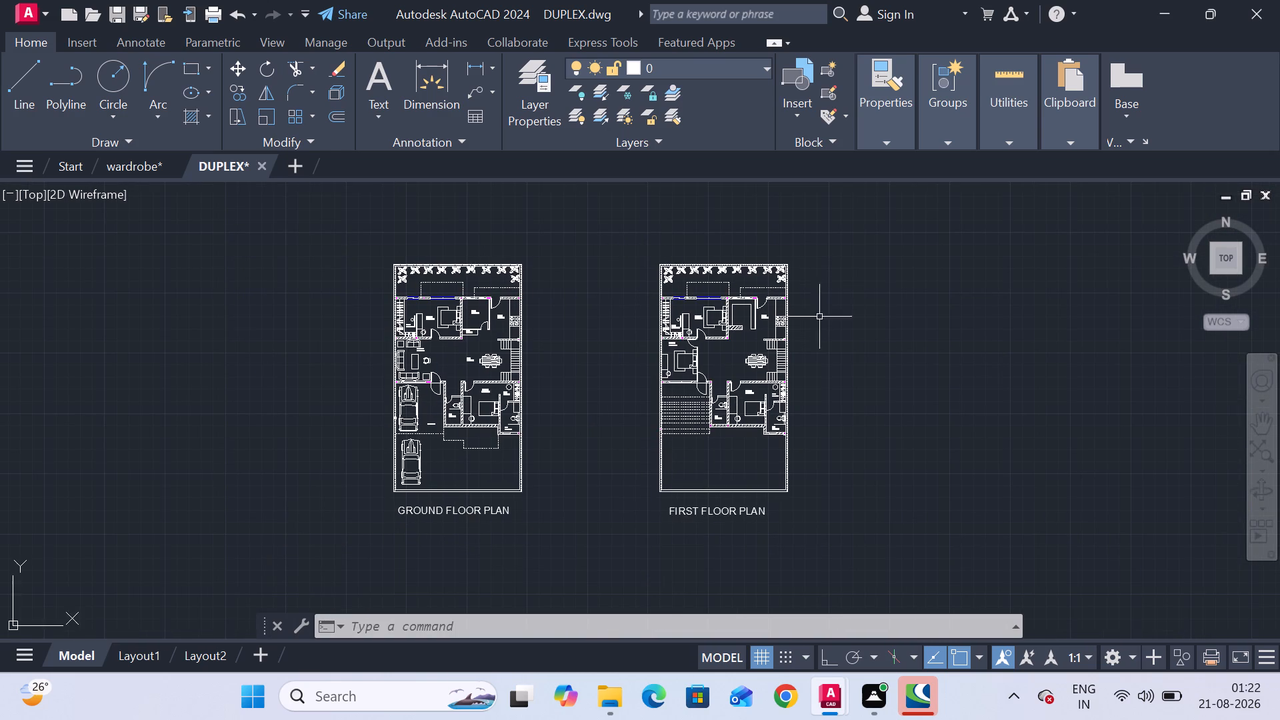
{"action": "scroll", "coordinate": [819, 319], "scroll_direction": "up", "scroll_amount": 1}
{"action": "middle_click_drag", "start_coordinate": [819, 319], "coordinate": [836, 314]}
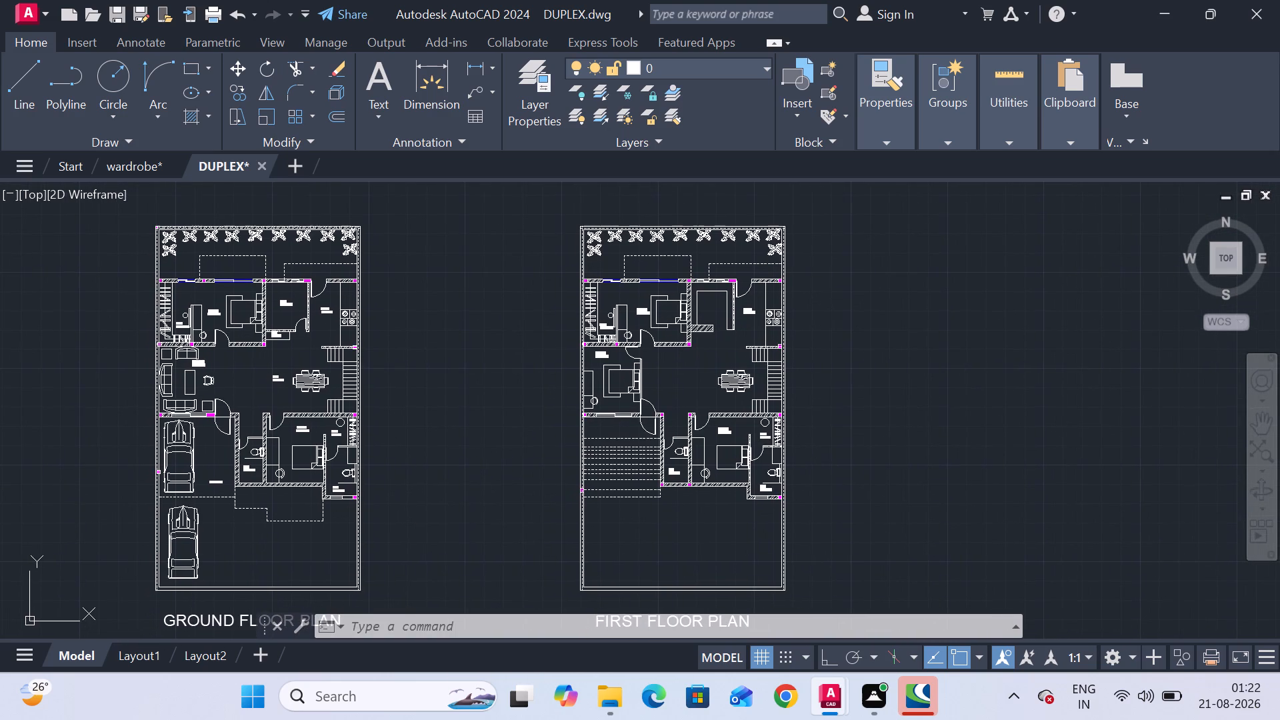
{"action": "middle_click_drag", "start_coordinate": [836, 314], "coordinate": [856, 301]}
{"action": "scroll", "coordinate": [865, 306], "scroll_direction": "down", "scroll_amount": 1}
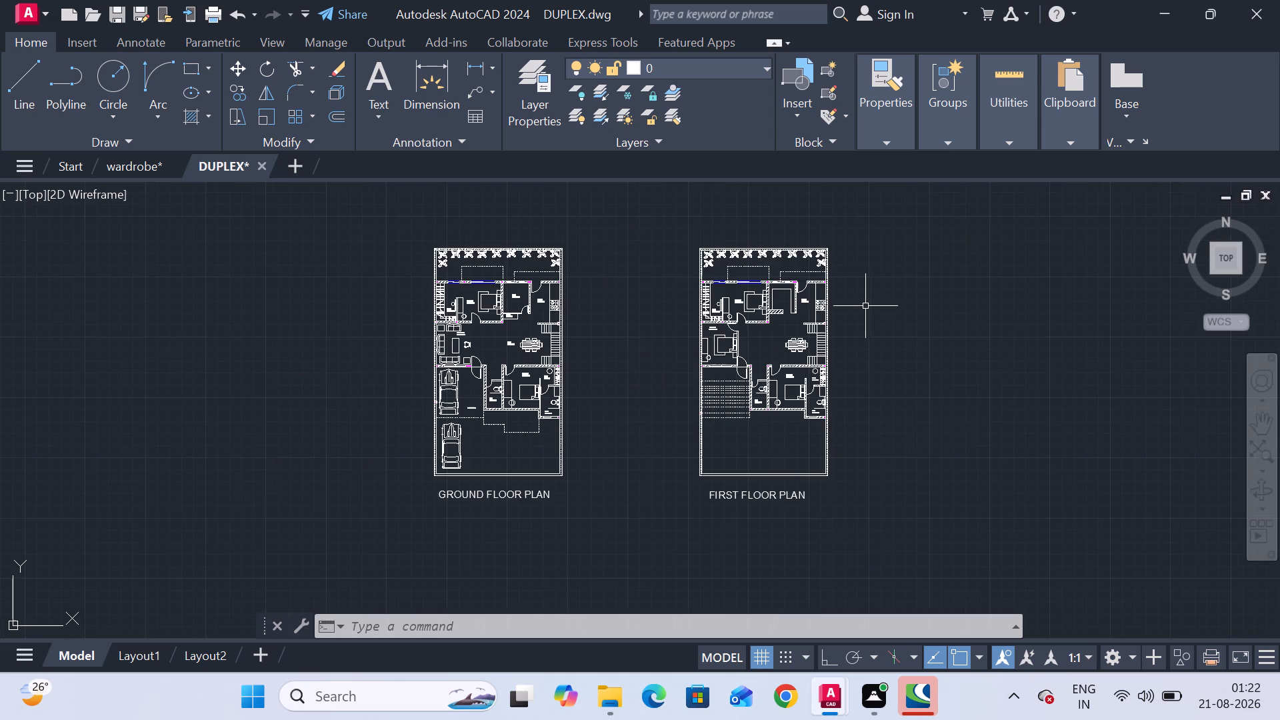
{"action": "middle_click_drag", "start_coordinate": [867, 306], "coordinate": [877, 296]}
{"action": "scroll", "coordinate": [877, 296], "scroll_direction": "up", "scroll_amount": 1}
{"action": "scroll", "coordinate": [877, 296], "scroll_direction": "down", "scroll_amount": 1}
{"action": "middle_click", "coordinate": [877, 296]}
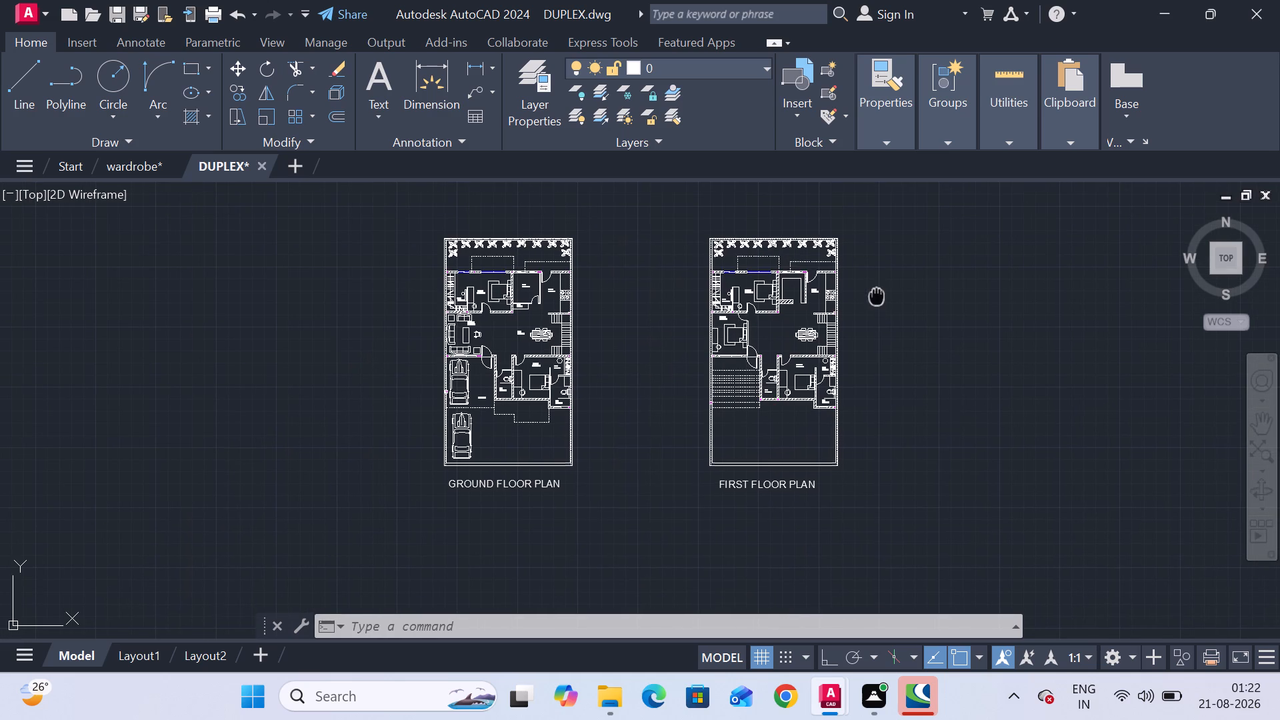
{"action": "scroll", "coordinate": [880, 293], "scroll_direction": "up", "scroll_amount": 1}
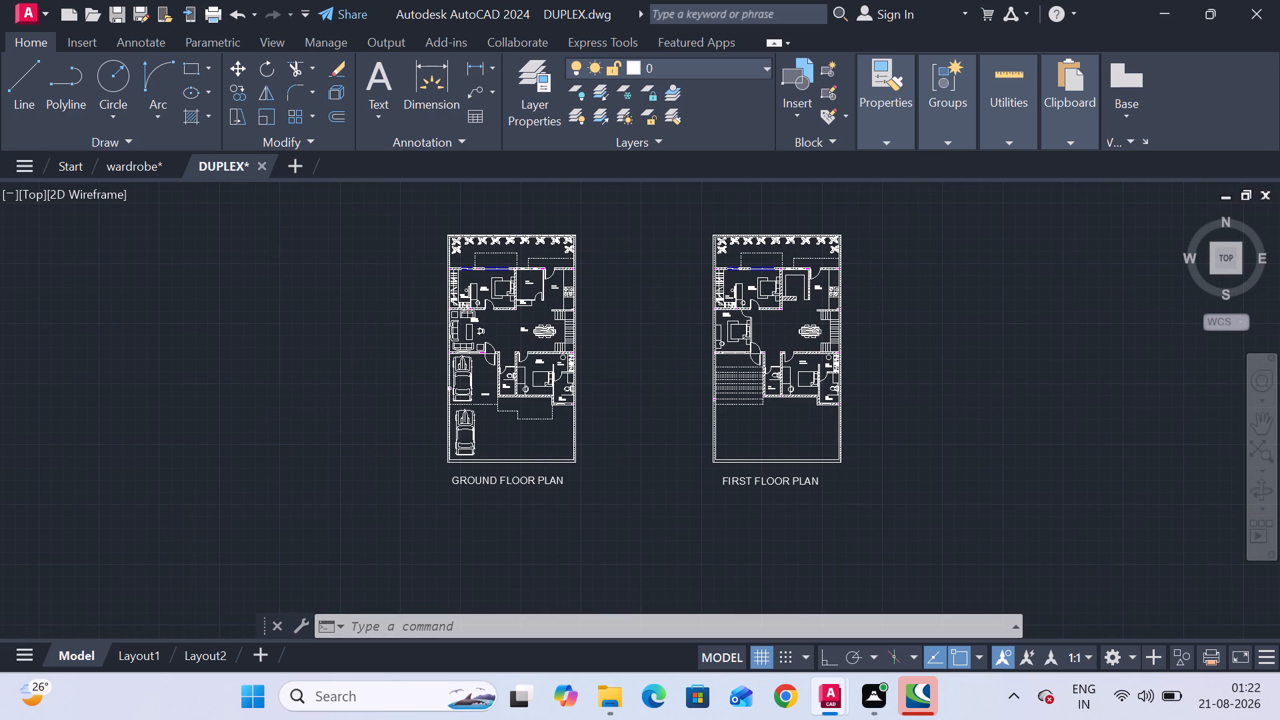
{"action": "middle_click", "coordinate": [880, 293]}
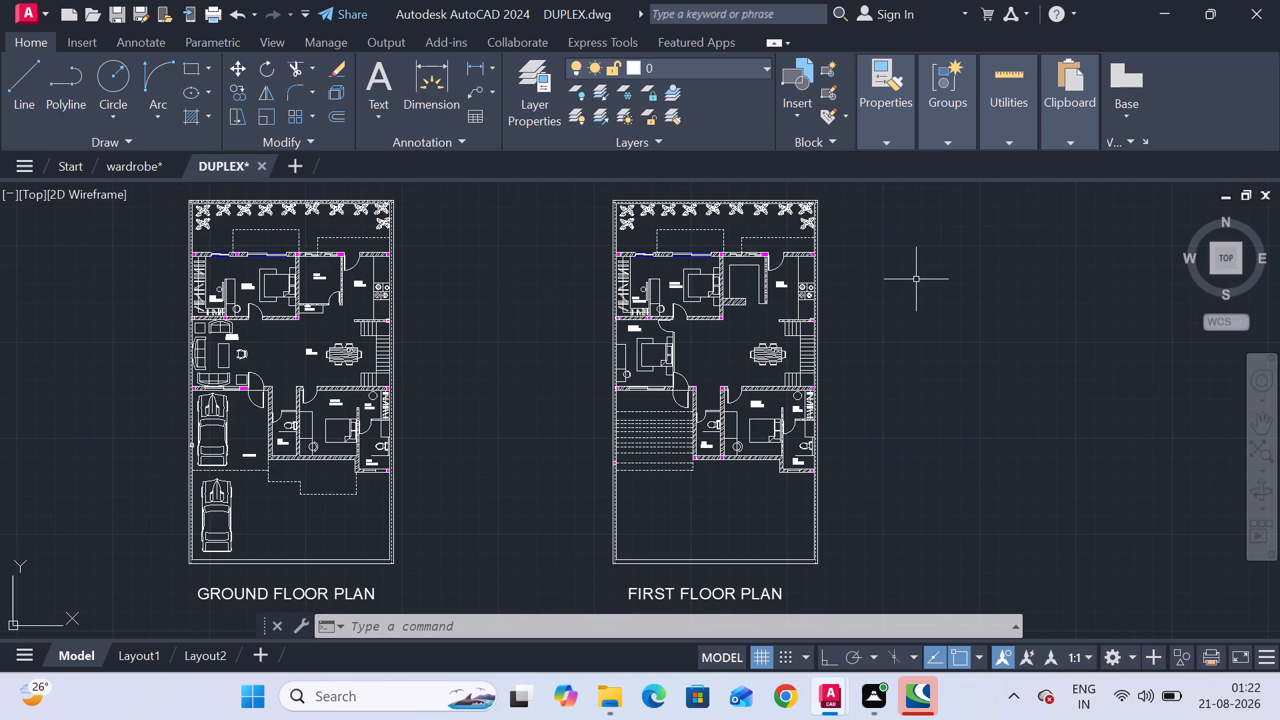
{"action": "scroll", "coordinate": [911, 289], "scroll_direction": "down", "scroll_amount": 1}
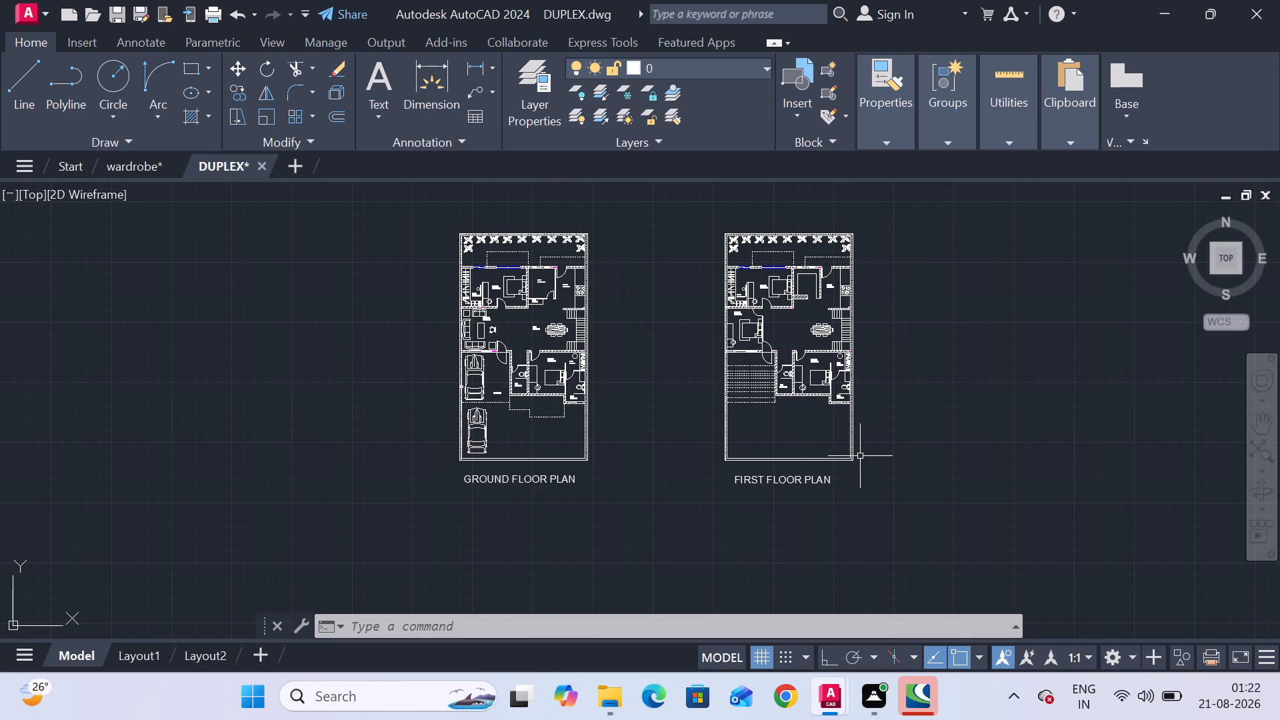
Inspect the front boundary wall lines and corners below the first floor and ground floor plans, near the plan titles.
{"action": "scroll", "coordinate": [847, 455], "scroll_direction": "up", "scroll_amount": 5}
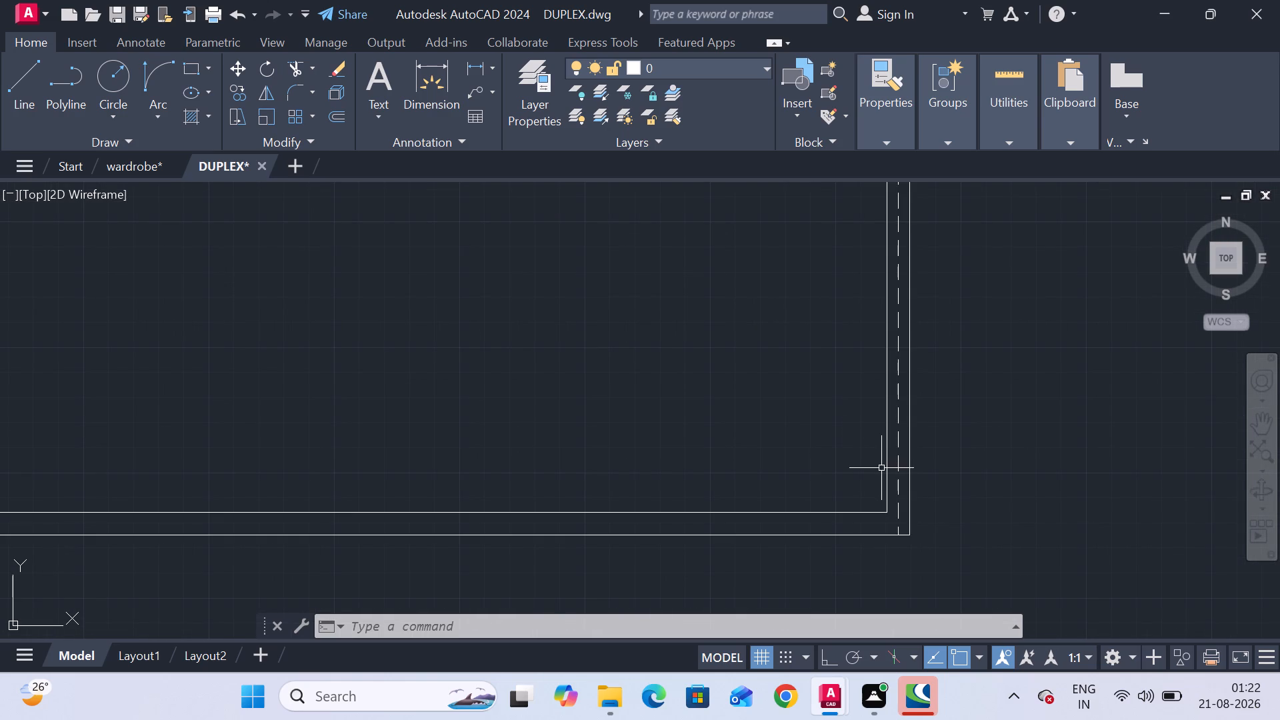
{"action": "scroll", "coordinate": [828, 473], "scroll_direction": "down", "scroll_amount": 3}
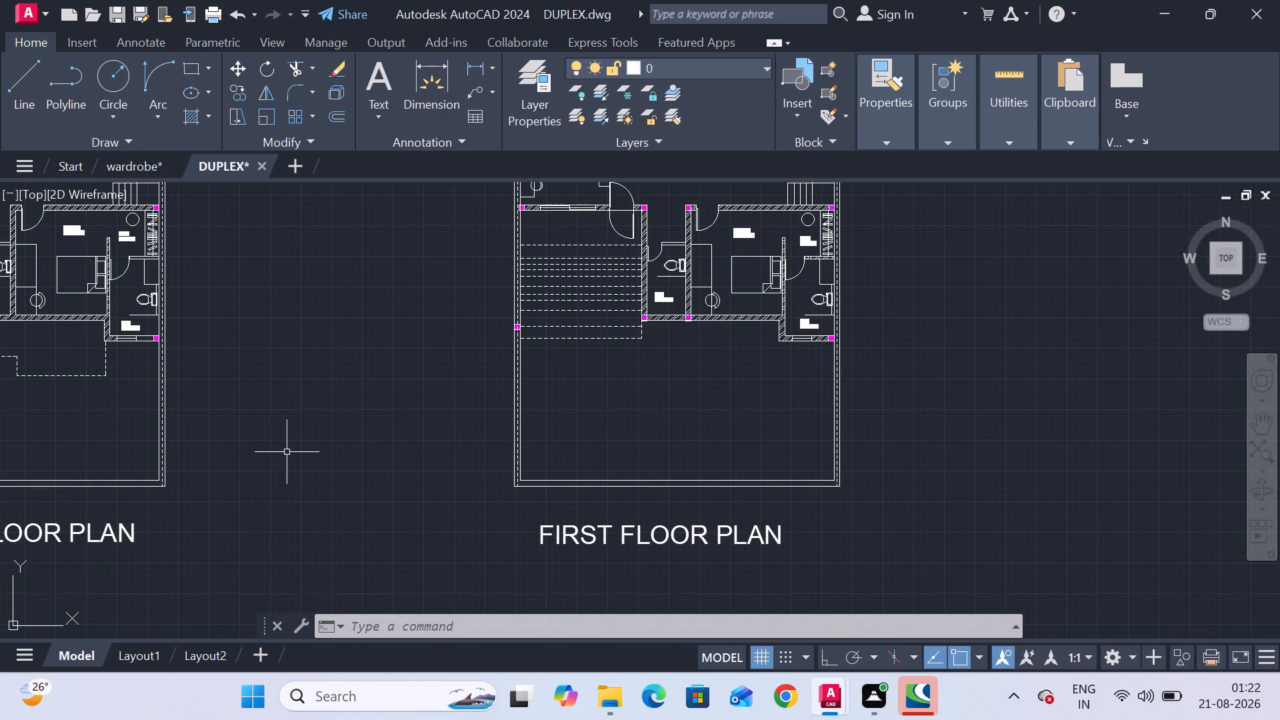
{"action": "middle_click_drag", "start_coordinate": [283, 452], "coordinate": [631, 449]}
{"action": "scroll", "coordinate": [387, 472], "scroll_direction": "up", "scroll_amount": 2}
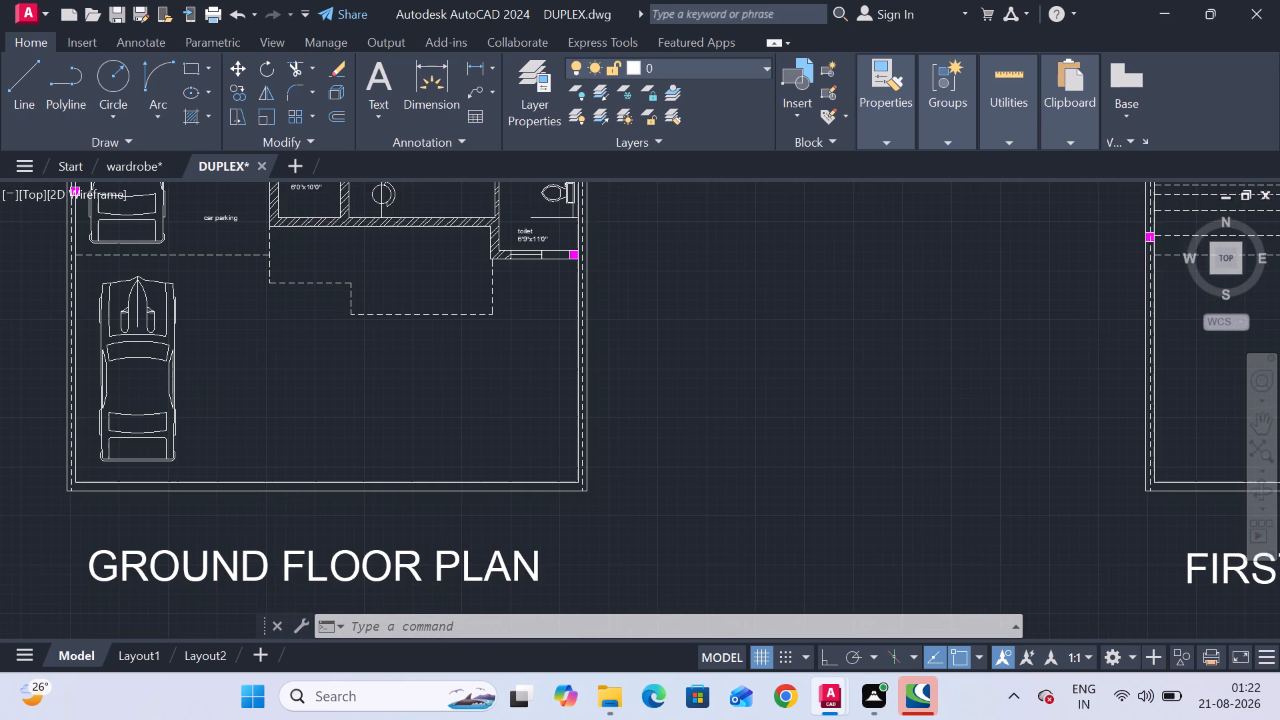
{"action": "scroll", "coordinate": [387, 472], "scroll_direction": "down", "scroll_amount": 1}
{"action": "scroll", "coordinate": [385, 487], "scroll_direction": "up", "scroll_amount": 4}
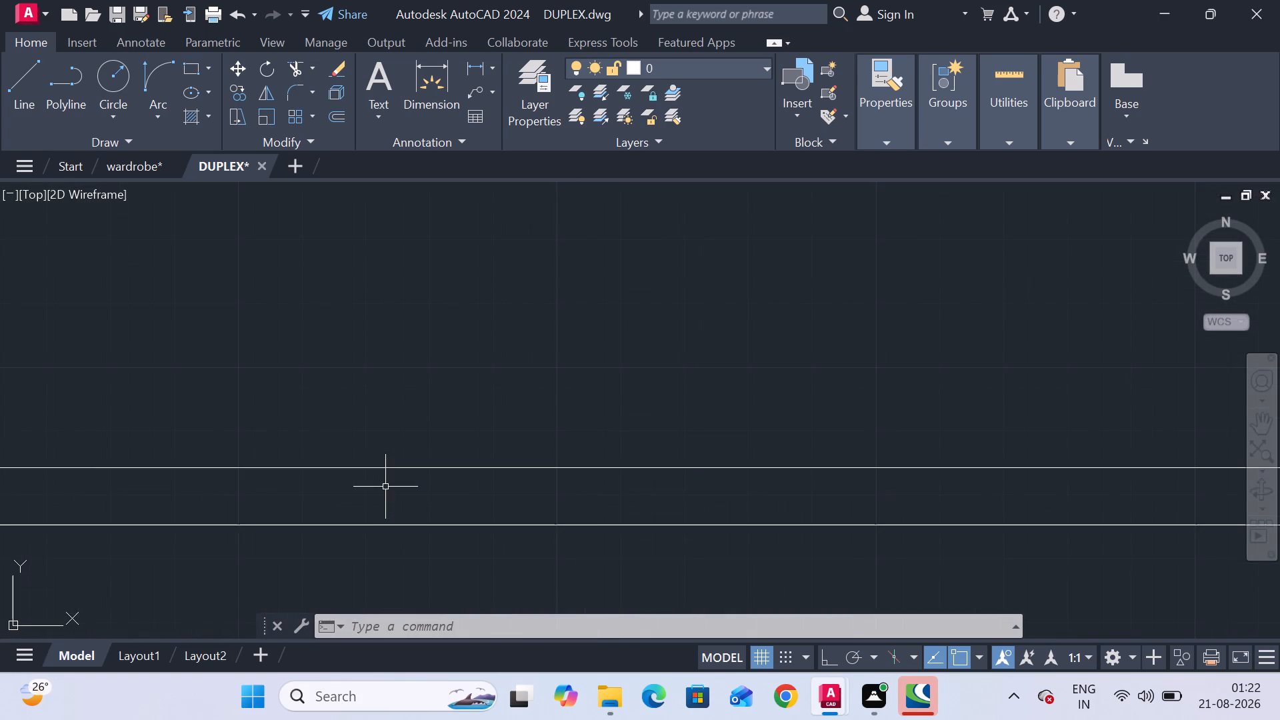
{"action": "scroll", "coordinate": [385, 487], "scroll_direction": "down", "scroll_amount": 3}
{"action": "middle_click_drag", "start_coordinate": [385, 487], "coordinate": [671, 475]}
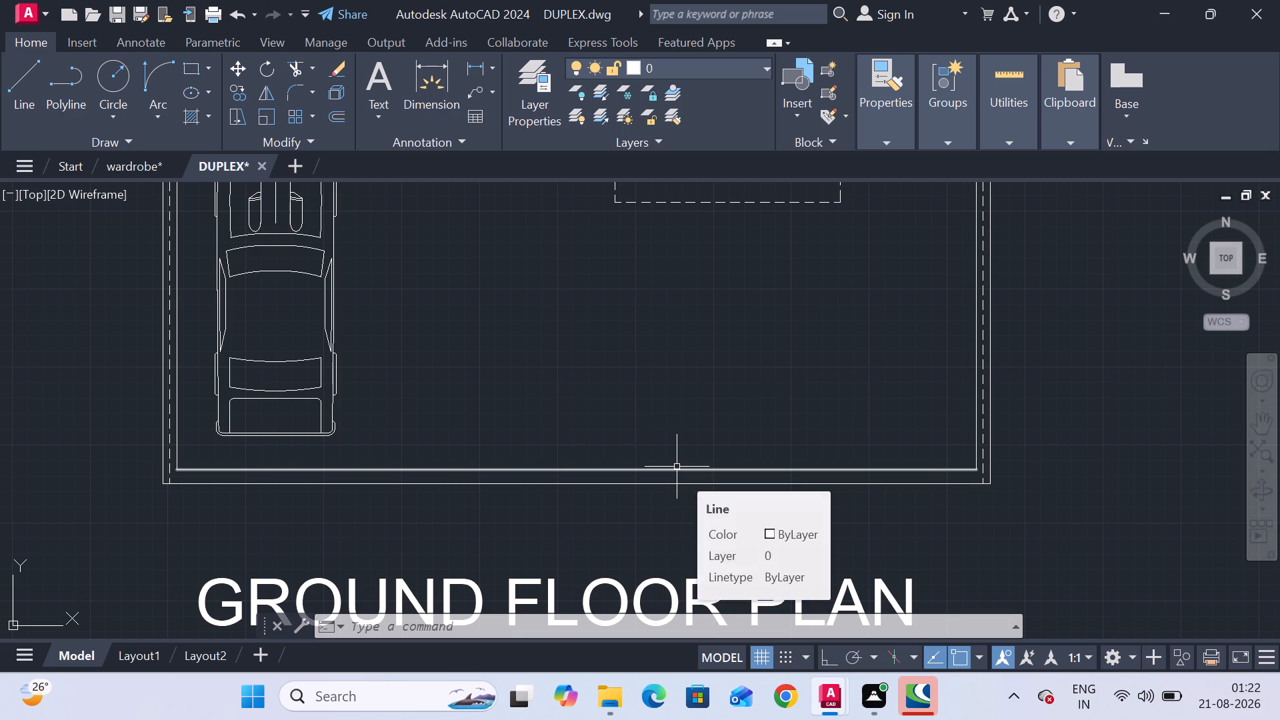
{"action": "scroll", "coordinate": [733, 387], "scroll_direction": "down", "scroll_amount": 1}
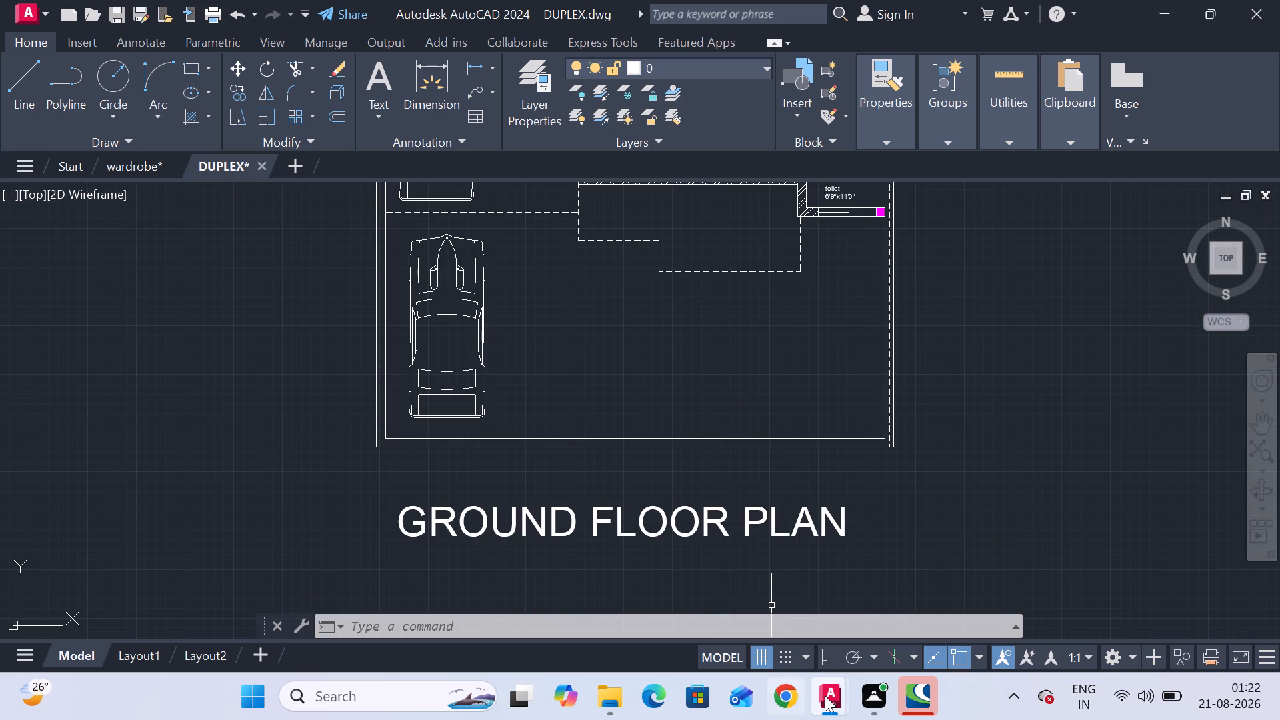
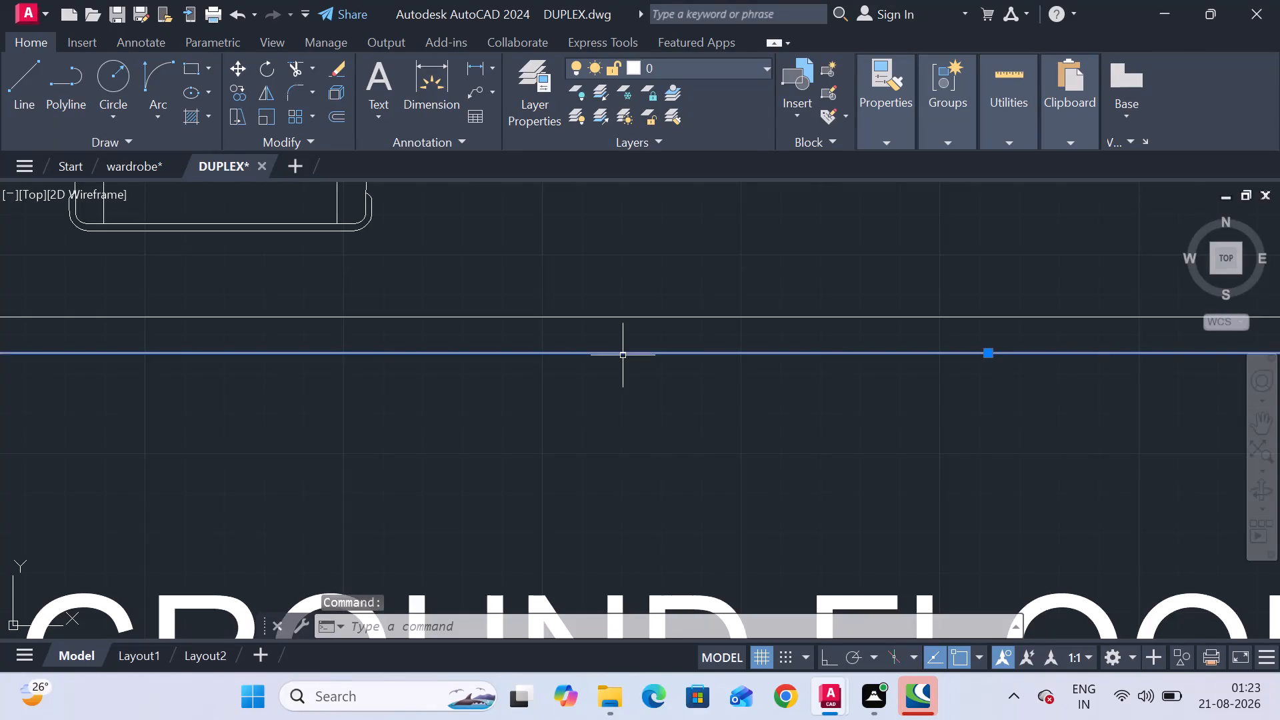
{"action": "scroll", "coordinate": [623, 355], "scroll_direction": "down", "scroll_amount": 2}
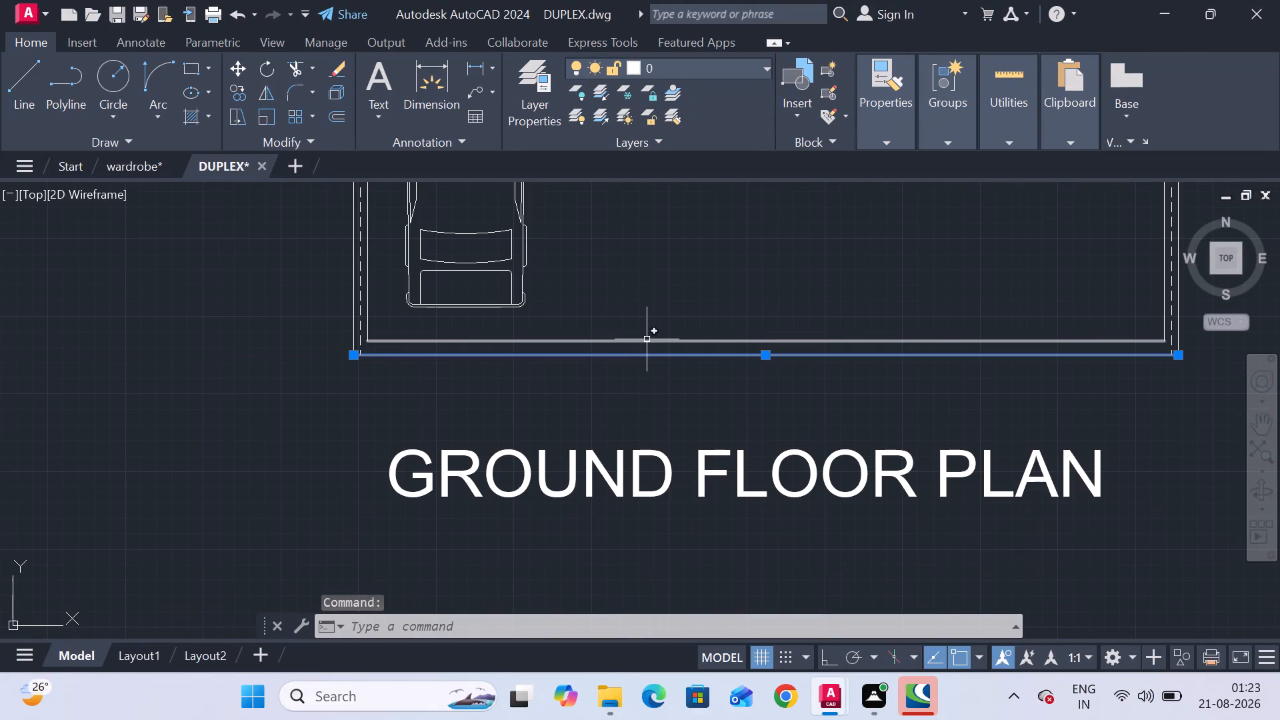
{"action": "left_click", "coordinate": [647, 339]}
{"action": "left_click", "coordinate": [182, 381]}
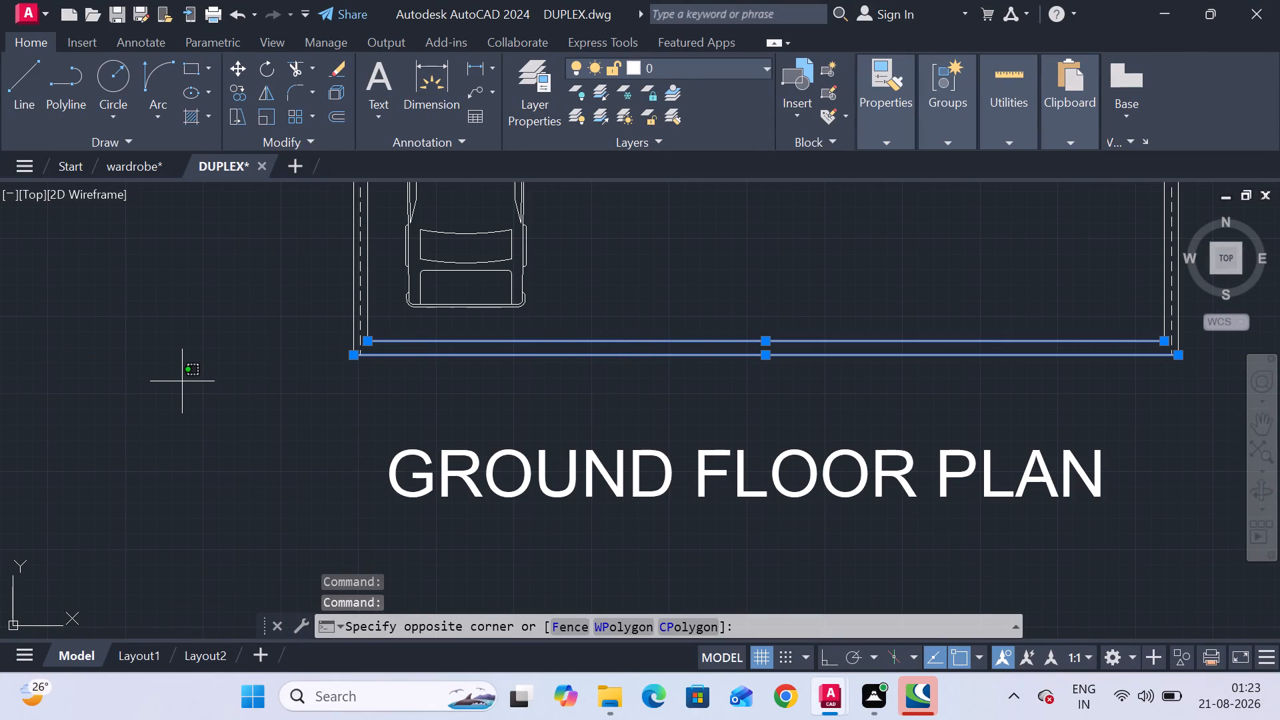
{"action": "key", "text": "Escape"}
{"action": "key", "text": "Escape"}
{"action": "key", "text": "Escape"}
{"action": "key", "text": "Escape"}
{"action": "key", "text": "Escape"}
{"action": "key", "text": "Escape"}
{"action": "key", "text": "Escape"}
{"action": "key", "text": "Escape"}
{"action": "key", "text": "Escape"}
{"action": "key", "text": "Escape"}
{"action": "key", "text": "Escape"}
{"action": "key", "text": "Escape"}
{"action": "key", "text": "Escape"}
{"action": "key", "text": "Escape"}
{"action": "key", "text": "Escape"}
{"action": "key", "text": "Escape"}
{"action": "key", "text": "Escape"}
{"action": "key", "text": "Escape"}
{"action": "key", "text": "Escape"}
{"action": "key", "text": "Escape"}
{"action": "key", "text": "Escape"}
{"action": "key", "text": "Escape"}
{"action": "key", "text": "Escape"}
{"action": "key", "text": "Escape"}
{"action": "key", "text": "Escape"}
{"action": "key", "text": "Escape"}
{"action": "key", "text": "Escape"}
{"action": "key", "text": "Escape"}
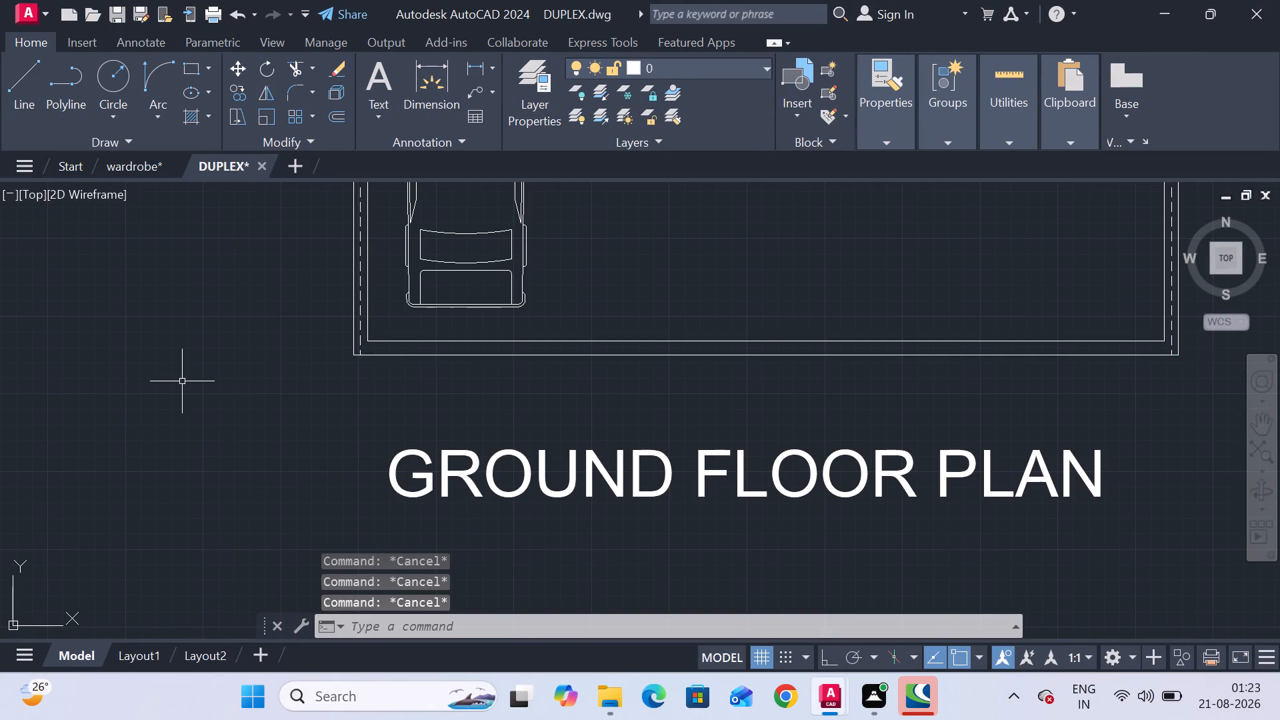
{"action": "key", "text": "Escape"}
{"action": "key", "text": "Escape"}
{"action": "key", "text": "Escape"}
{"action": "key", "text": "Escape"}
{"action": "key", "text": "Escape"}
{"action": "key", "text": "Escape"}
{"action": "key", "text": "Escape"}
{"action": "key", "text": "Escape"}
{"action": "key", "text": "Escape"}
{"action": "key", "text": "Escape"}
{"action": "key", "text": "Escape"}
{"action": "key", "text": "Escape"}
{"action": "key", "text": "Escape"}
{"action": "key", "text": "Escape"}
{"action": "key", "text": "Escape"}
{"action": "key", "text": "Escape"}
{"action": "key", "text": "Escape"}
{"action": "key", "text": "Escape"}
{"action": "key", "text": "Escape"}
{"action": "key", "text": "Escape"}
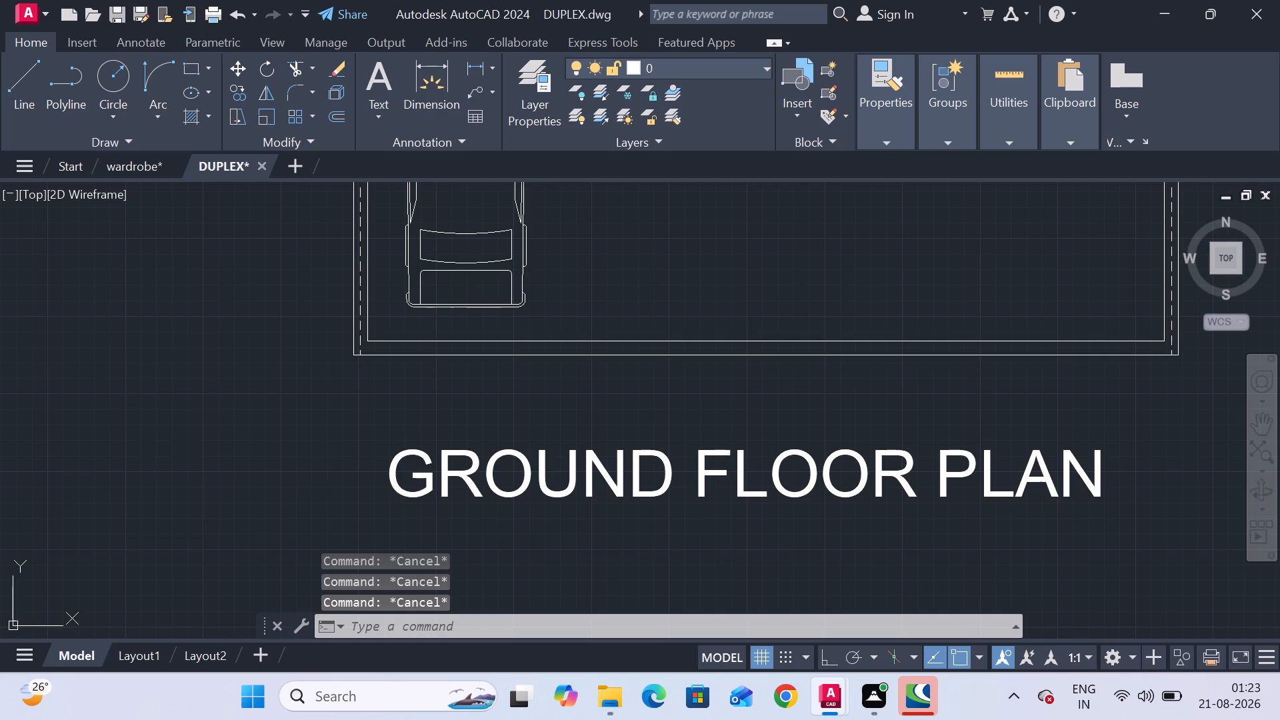
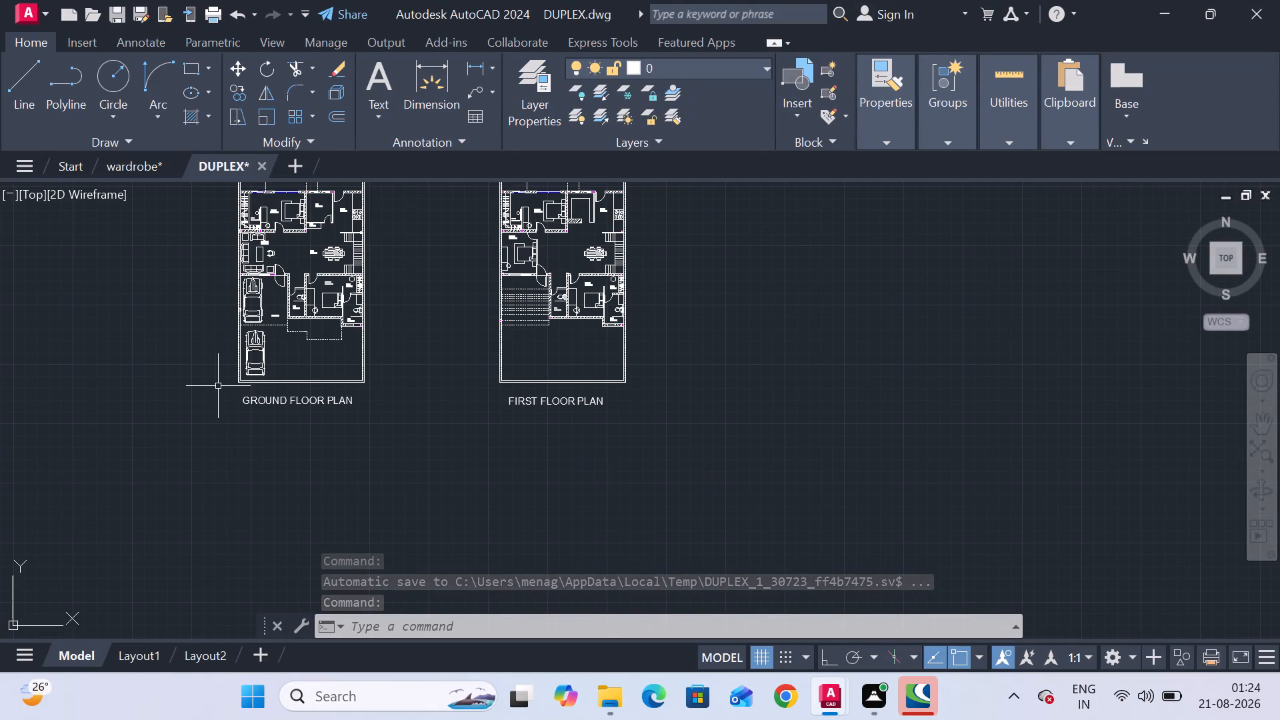
Erase two of the closely spaced dashed lines in the open area beside the toilet on the first floor plan.
{"action": "scroll", "coordinate": [536, 305], "scroll_direction": "up", "scroll_amount": 4}
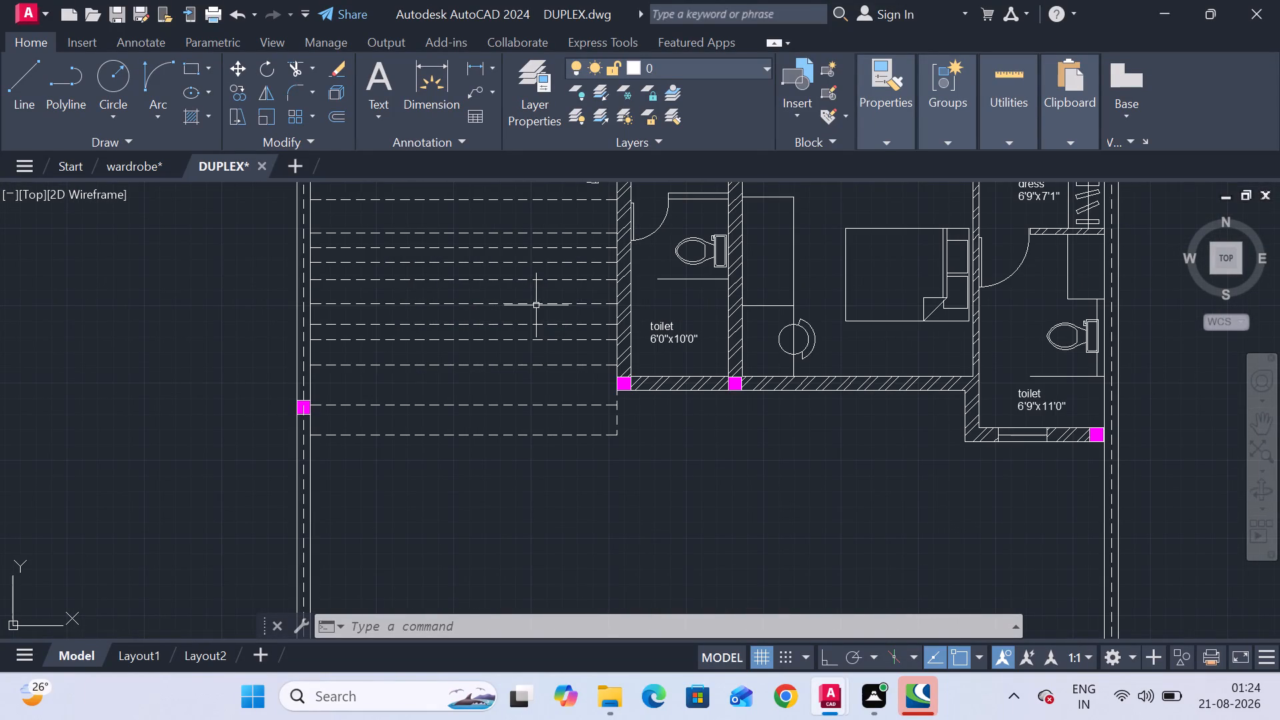
{"action": "left_click", "coordinate": [525, 324]}
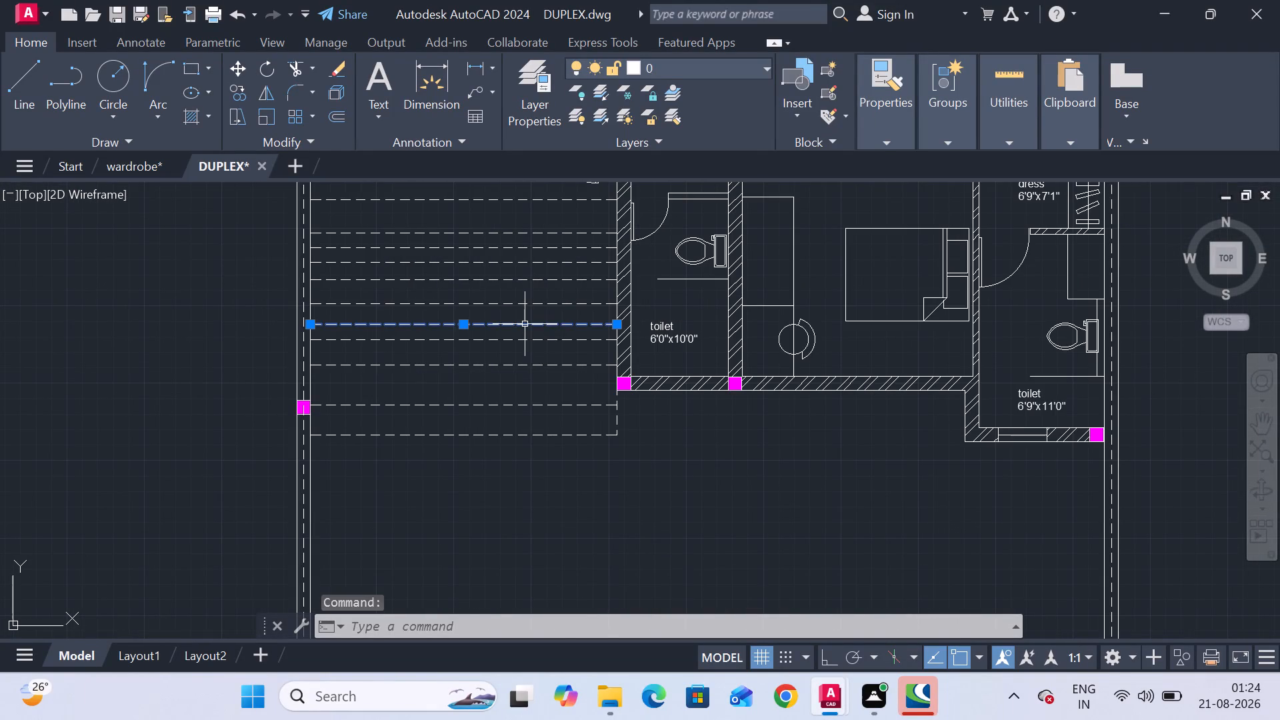
{"action": "key", "text": "Delete"}
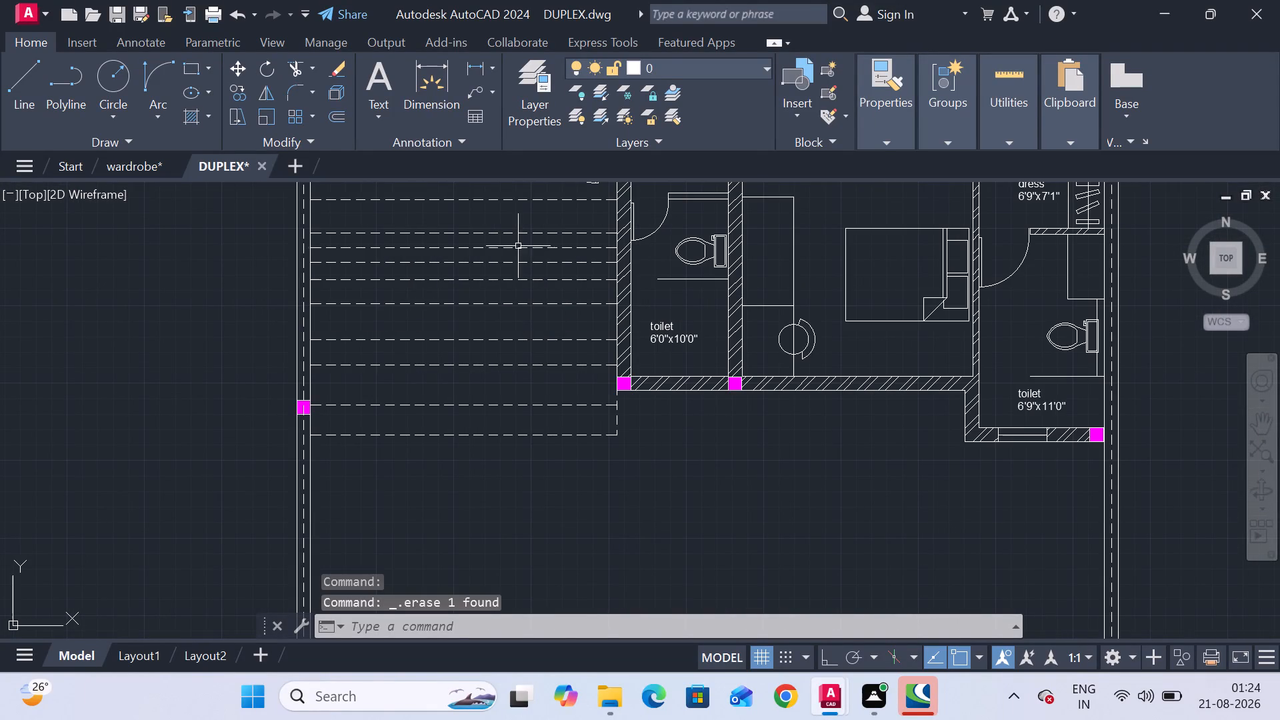
{"action": "left_click", "coordinate": [517, 260]}
{"action": "key", "text": "Delete"}
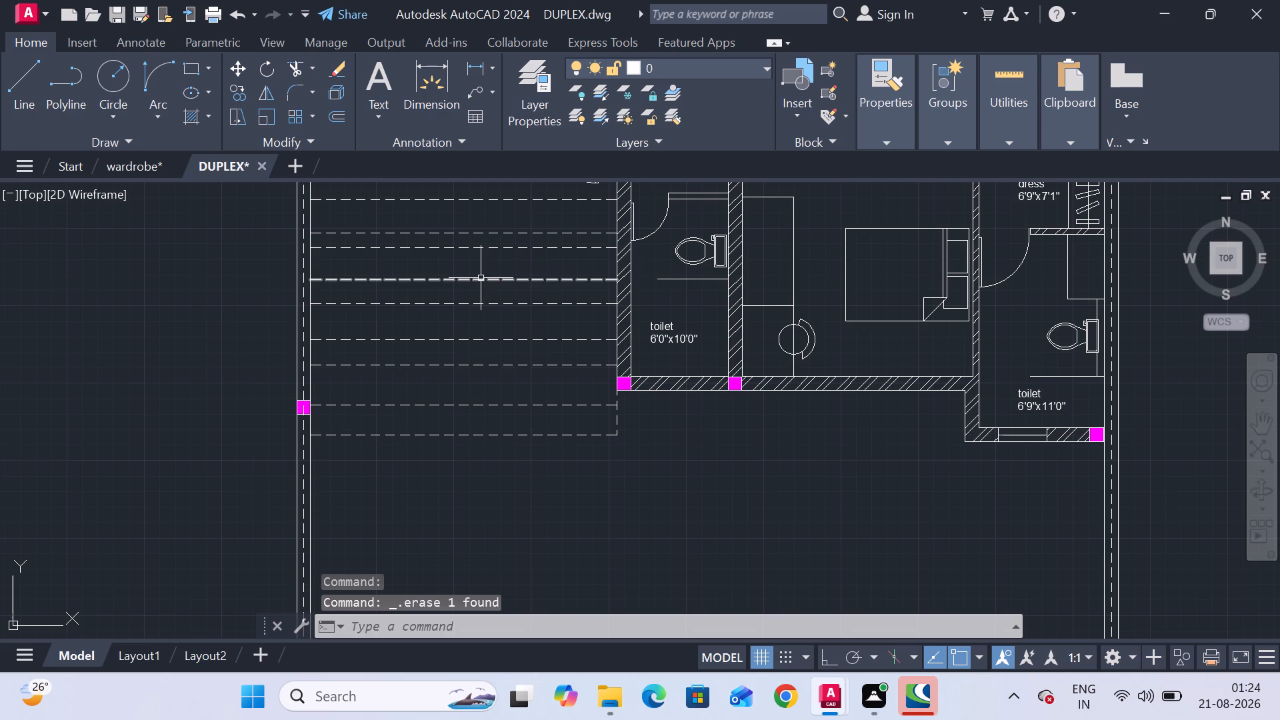
Examine the first floor's toilets, bedroom and dashed-line area, and compare the overall layouts of the ground and first floor plans.
{"action": "scroll", "coordinate": [479, 365], "scroll_direction": "down", "scroll_amount": 2}
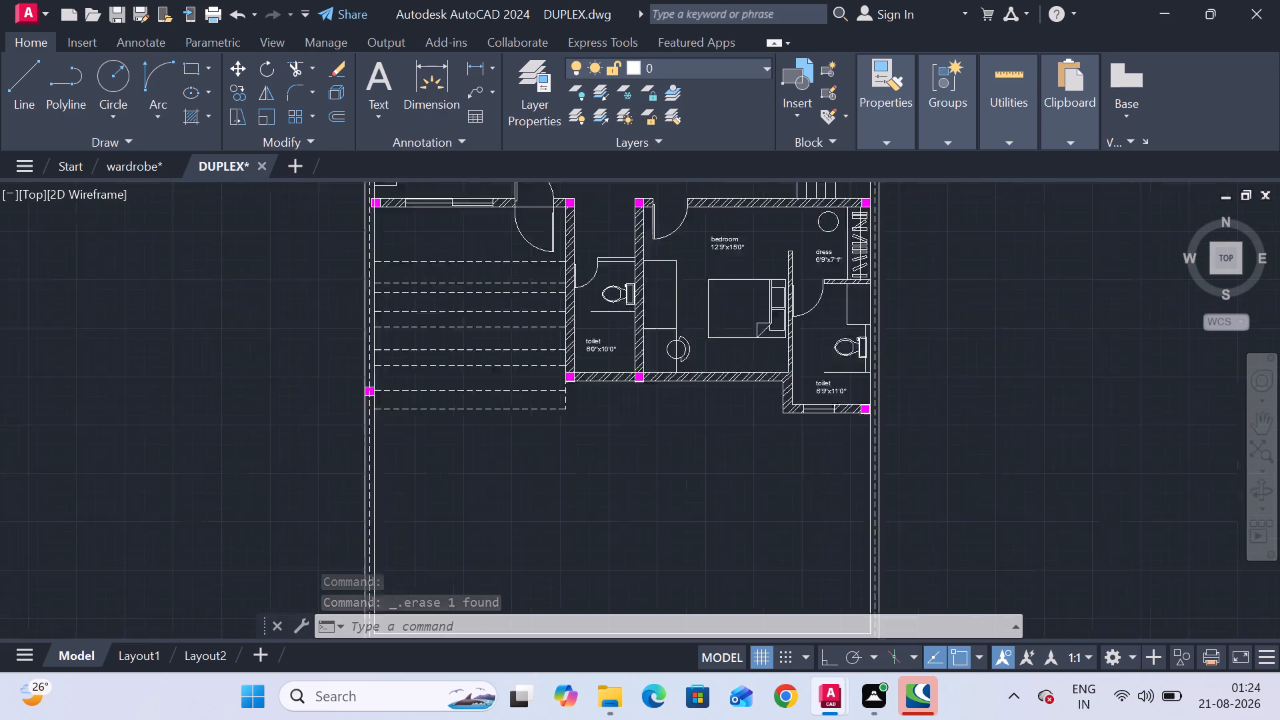
{"action": "scroll", "coordinate": [479, 365], "scroll_direction": "down", "scroll_amount": 1}
{"action": "scroll", "coordinate": [546, 307], "scroll_direction": "up", "scroll_amount": 4}
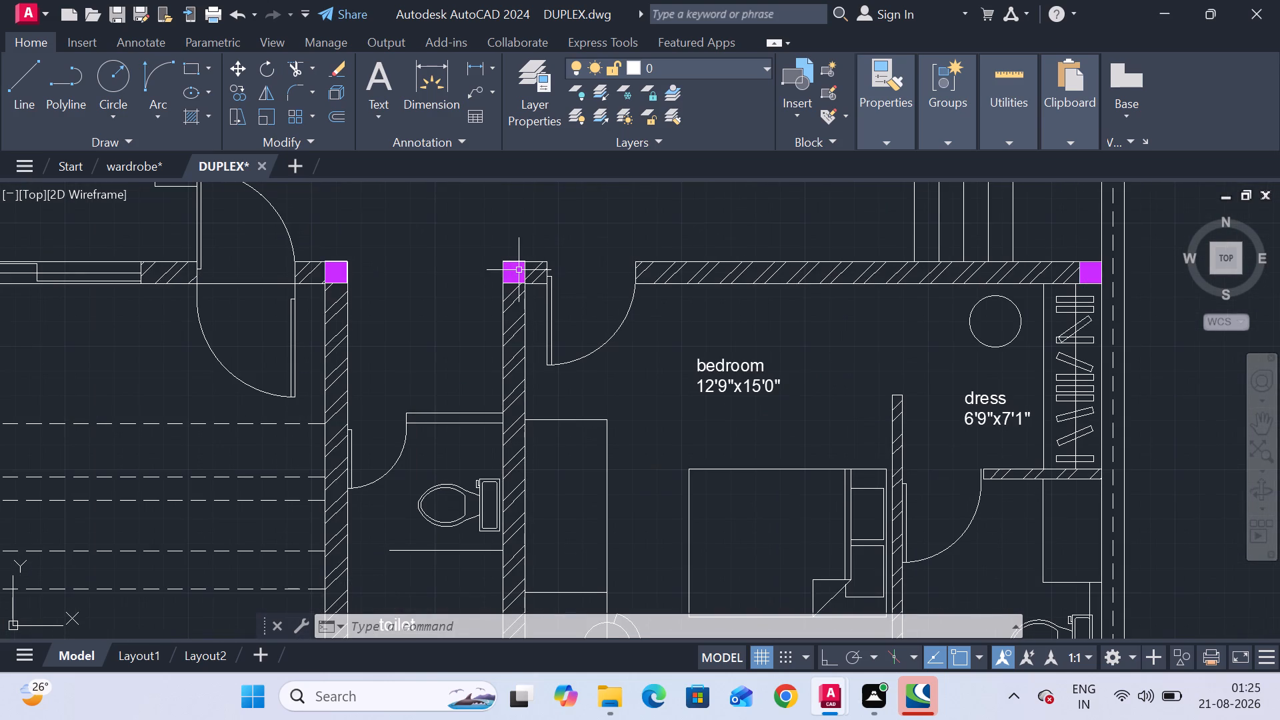
{"action": "scroll", "coordinate": [531, 273], "scroll_direction": "down", "scroll_amount": 3}
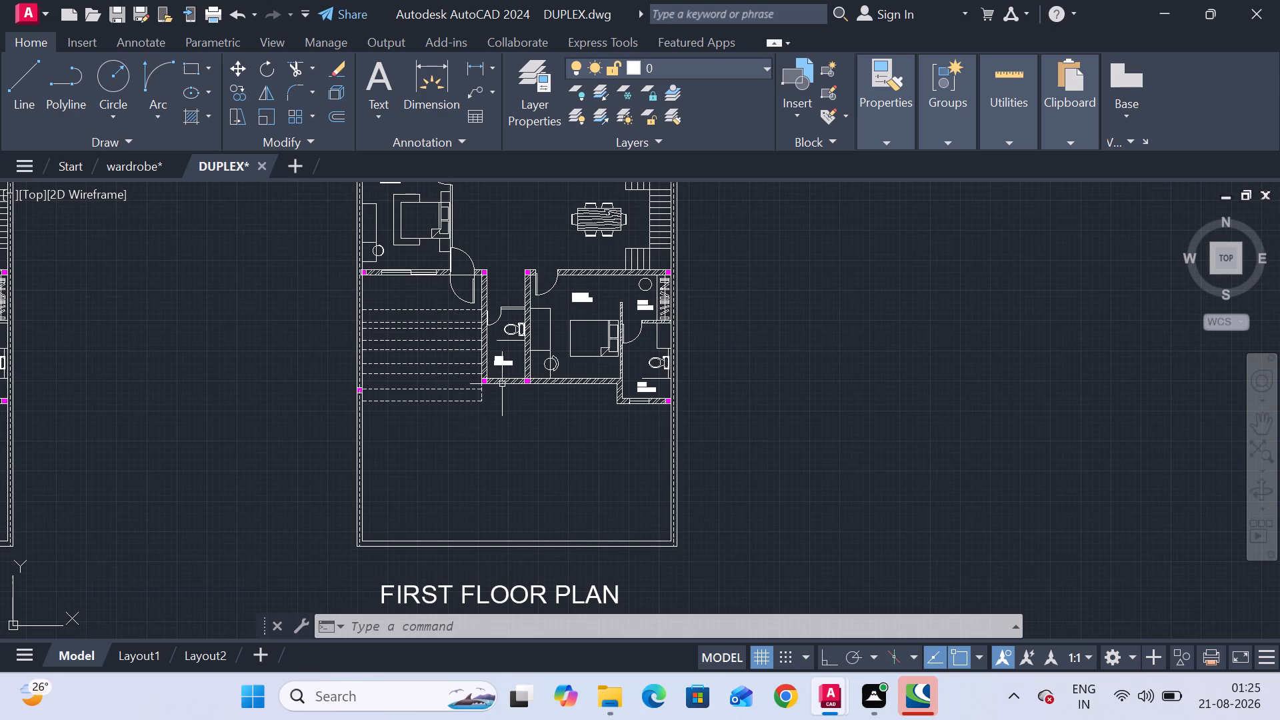
{"action": "scroll", "coordinate": [503, 377], "scroll_direction": "up", "scroll_amount": 3}
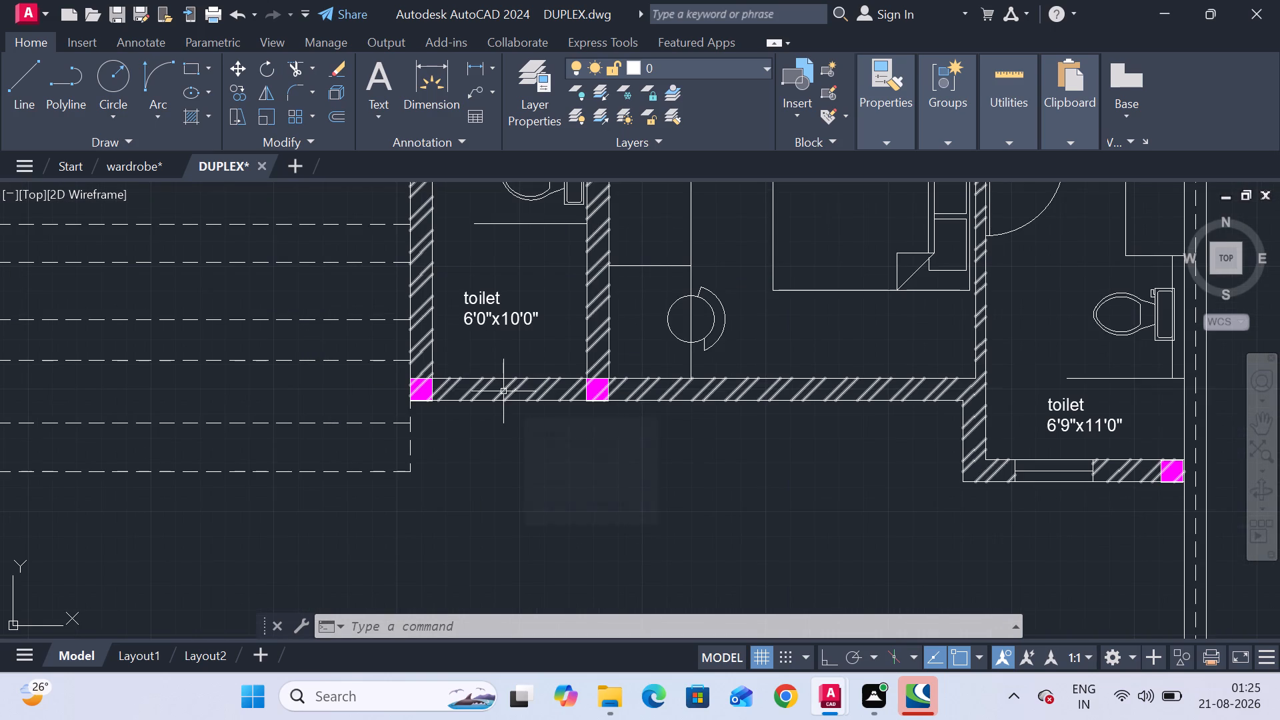
{"action": "scroll", "coordinate": [503, 391], "scroll_direction": "down", "scroll_amount": 3}
{"action": "middle_click_drag", "start_coordinate": [243, 331], "coordinate": [488, 380]}
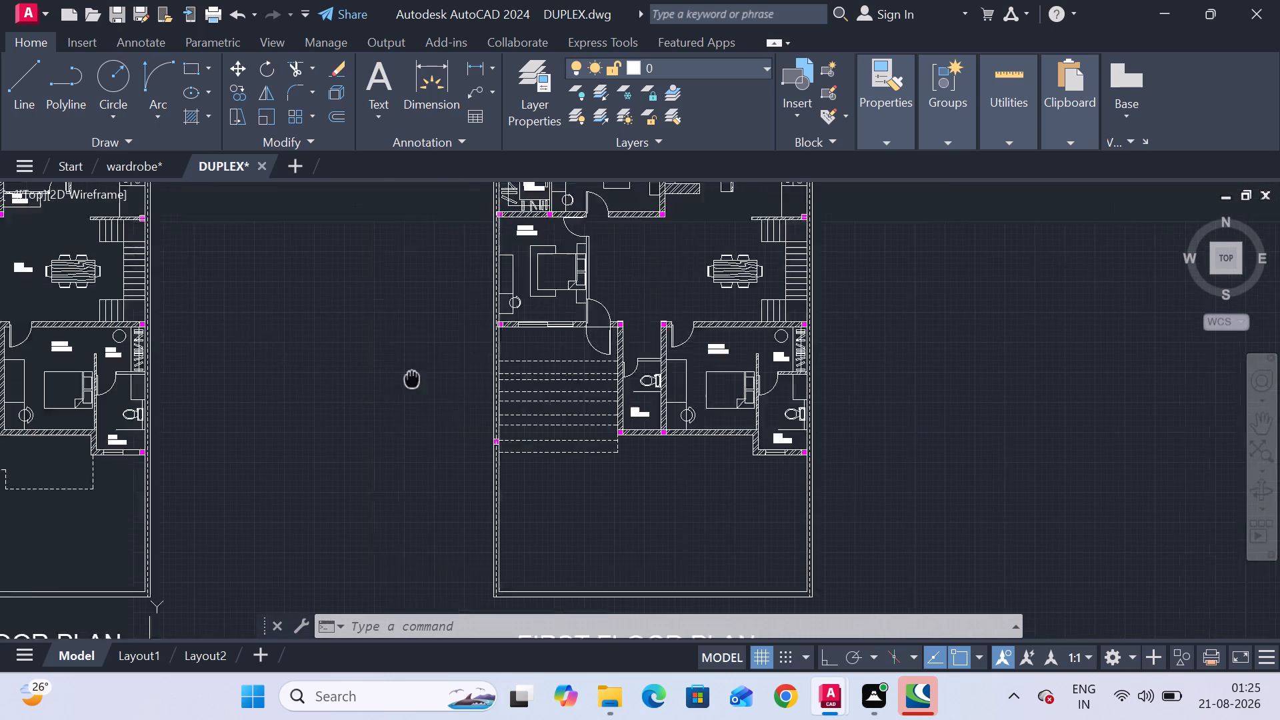
{"action": "middle_click_drag", "start_coordinate": [488, 380], "coordinate": [519, 380]}
{"action": "scroll", "coordinate": [521, 372], "scroll_direction": "down", "scroll_amount": 2}
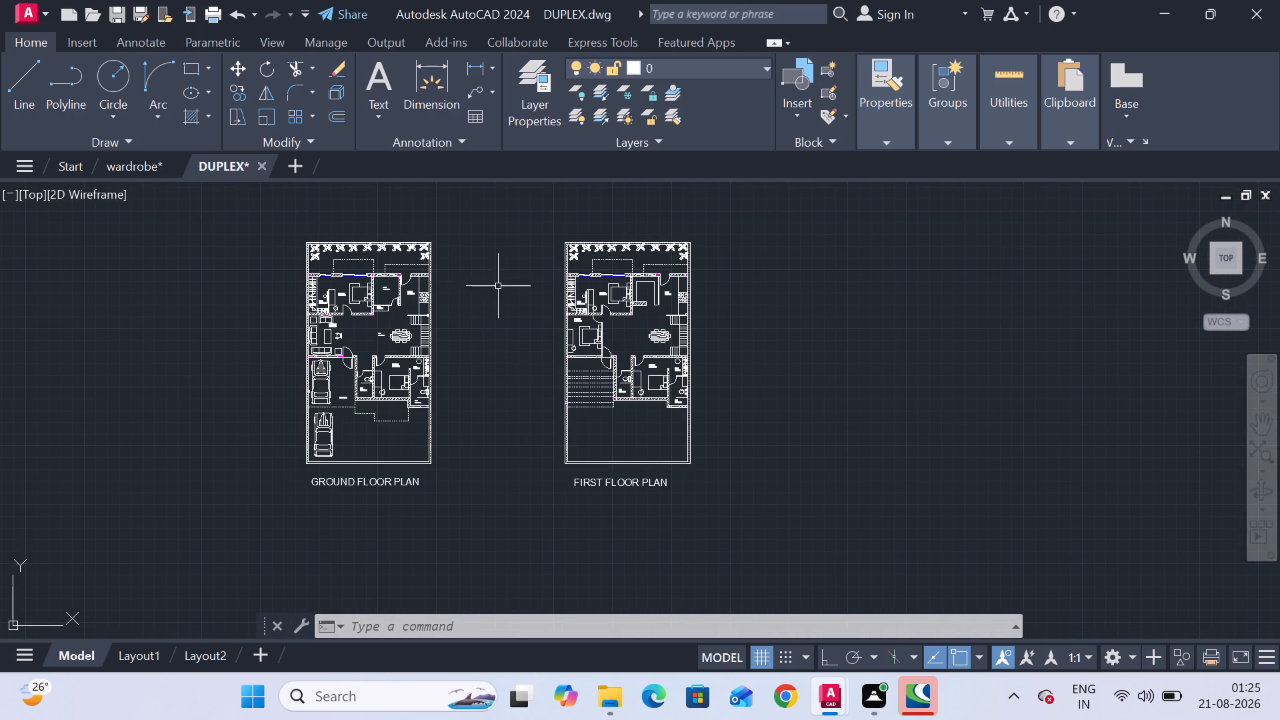
{"action": "scroll", "coordinate": [350, 255], "scroll_direction": "up", "scroll_amount": 4}
{"action": "scroll", "coordinate": [350, 255], "scroll_direction": "down", "scroll_amount": 3}
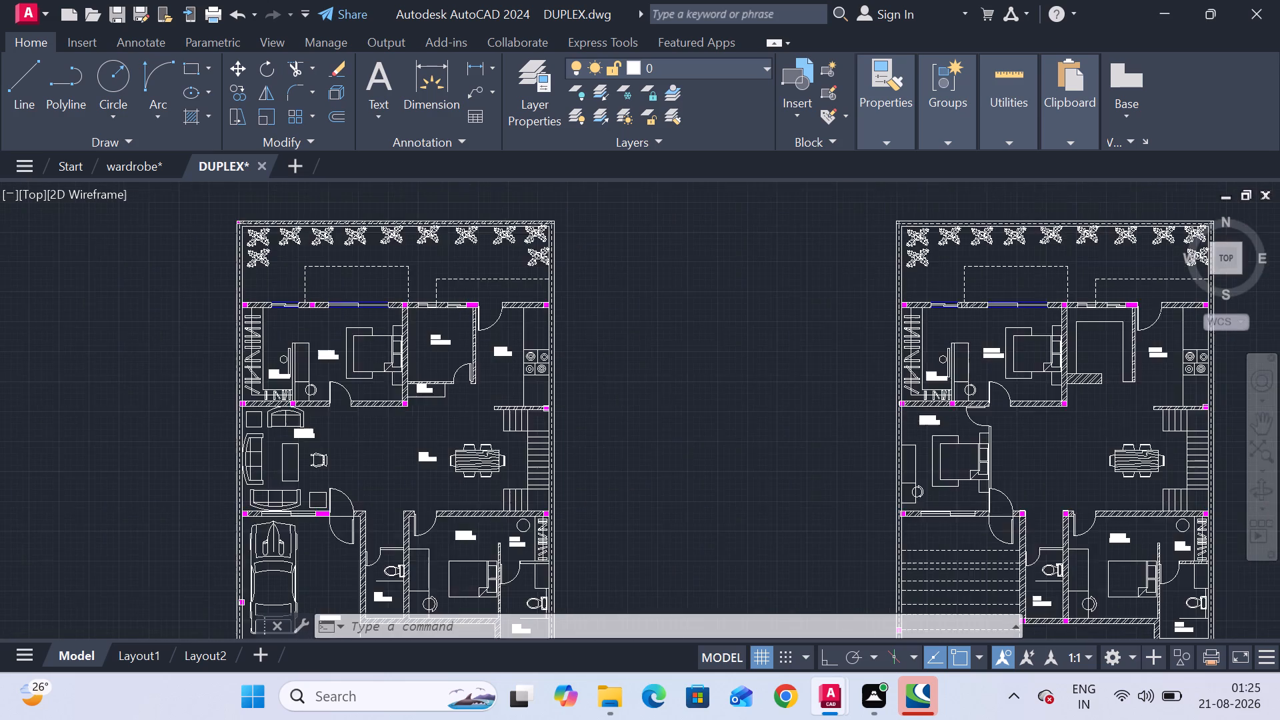
{"action": "scroll", "coordinate": [351, 254], "scroll_direction": "up", "scroll_amount": 4}
{"action": "scroll", "coordinate": [357, 307], "scroll_direction": "down", "scroll_amount": 3}
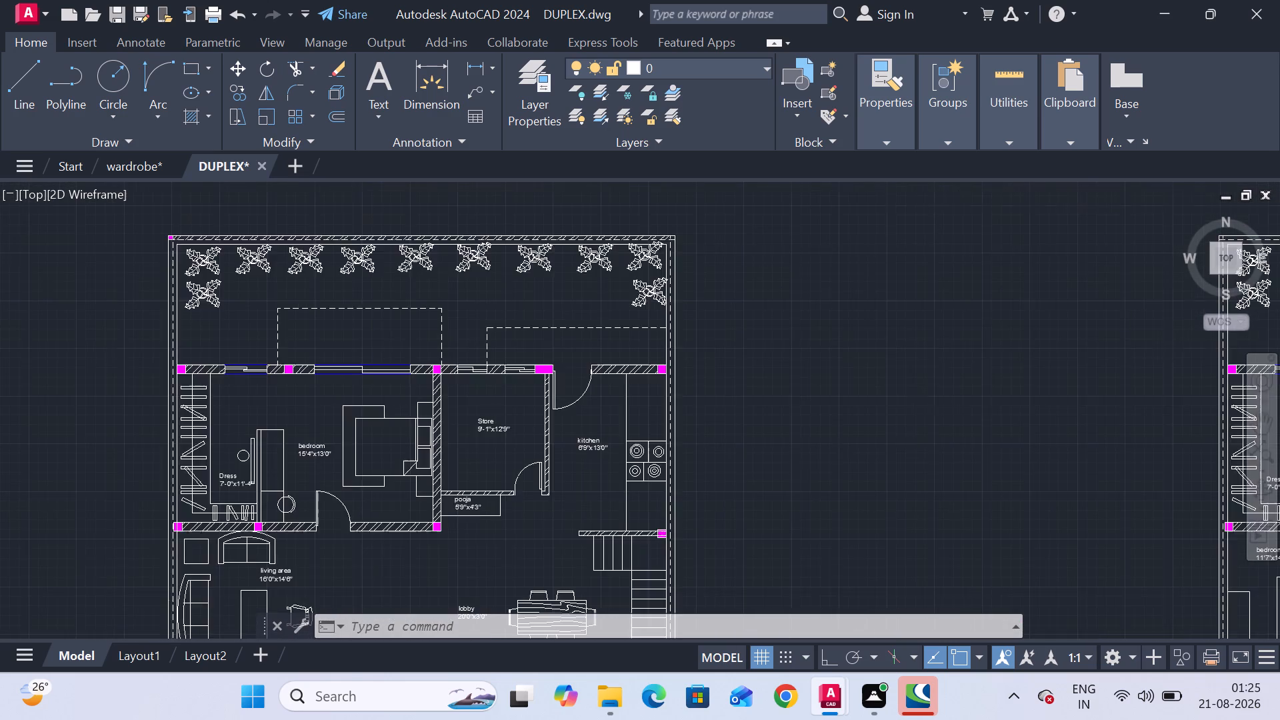
{"action": "middle_click_drag", "start_coordinate": [635, 377], "coordinate": [663, 308]}
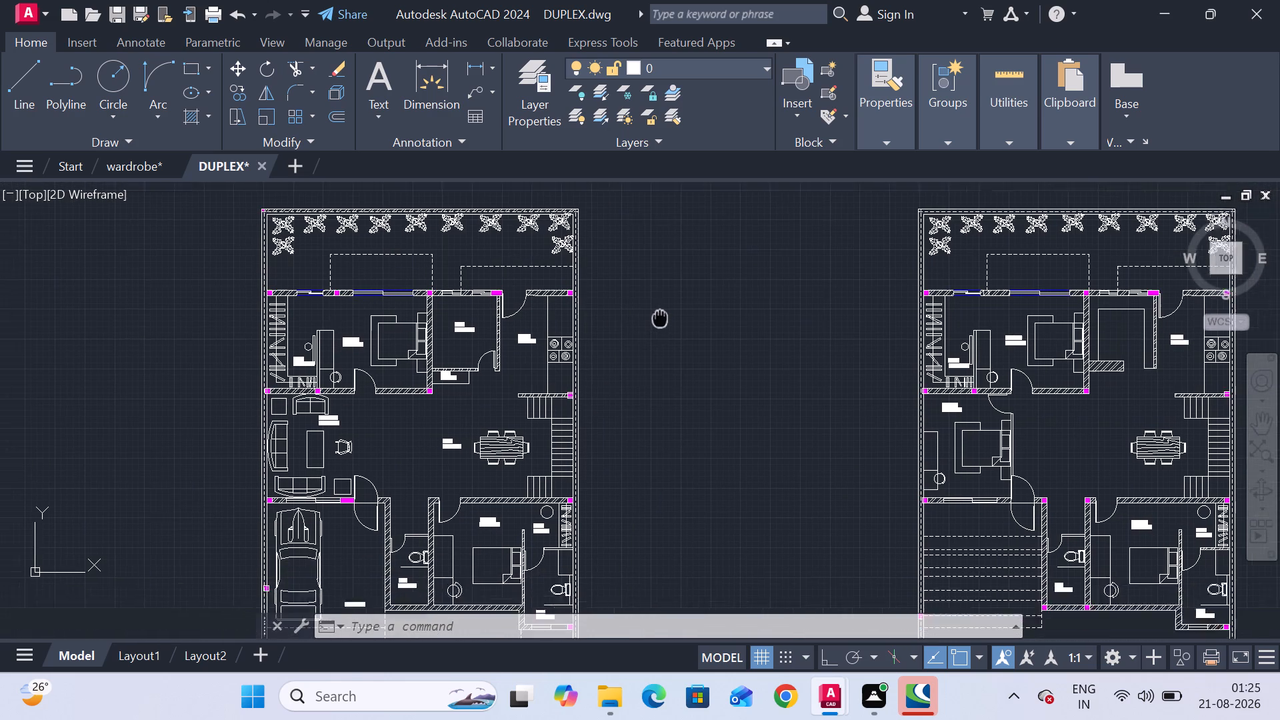
{"action": "middle_click_drag", "start_coordinate": [663, 308], "coordinate": [668, 296]}
{"action": "scroll", "coordinate": [668, 296], "scroll_direction": "down", "scroll_amount": 1}
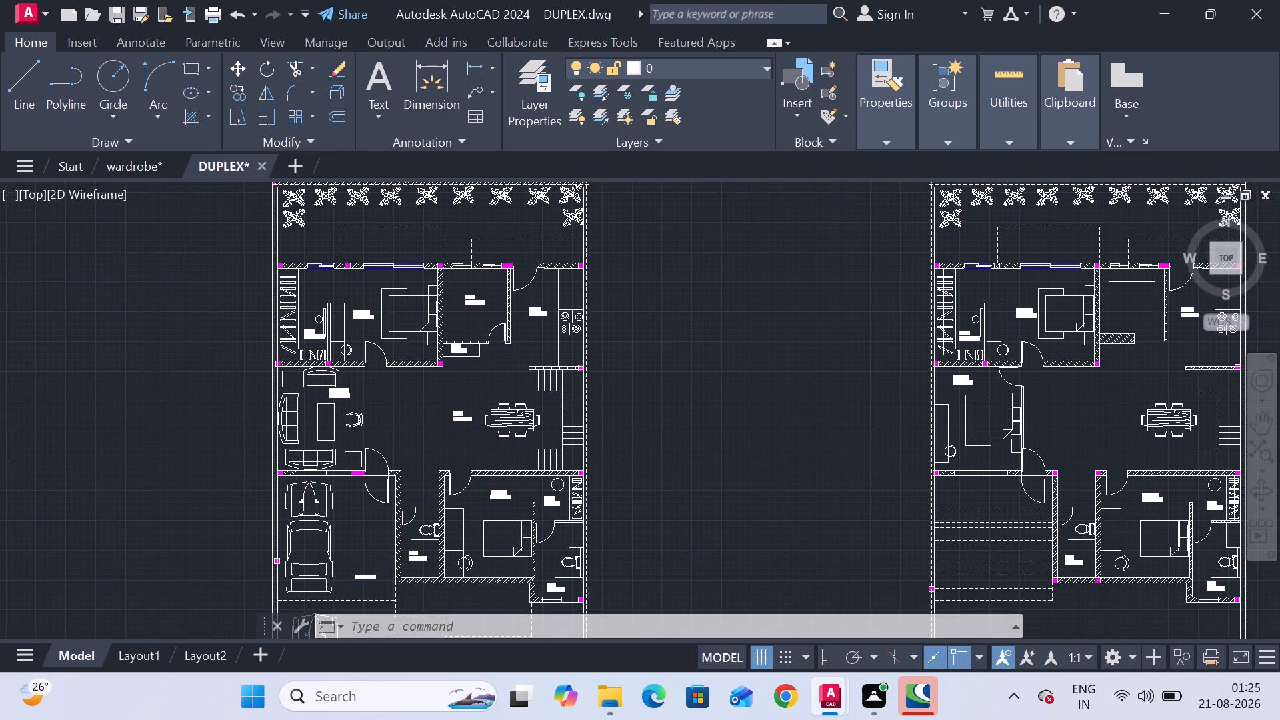
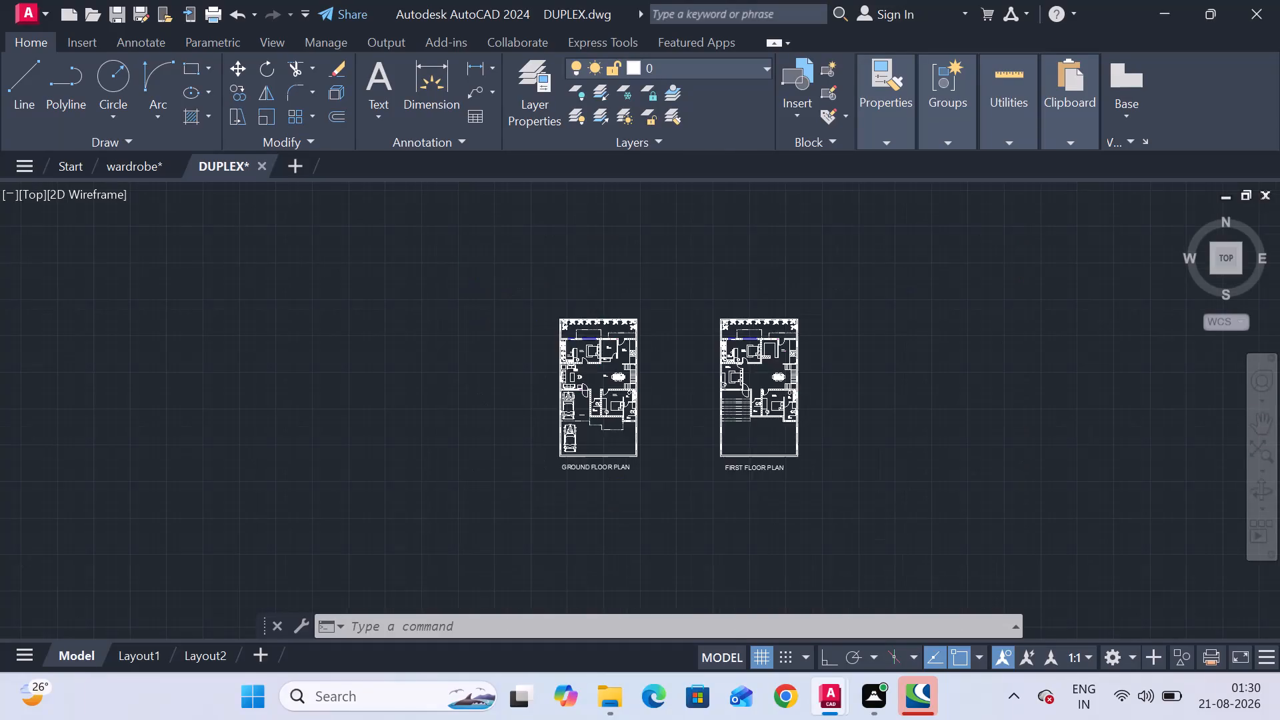
Examine the front boundary walls and titles of the ground and first floor plans.
{"action": "middle_click", "coordinate": [649, 381]}
{"action": "scroll", "coordinate": [649, 381], "scroll_direction": "up", "scroll_amount": 4}
{"action": "scroll", "coordinate": [705, 392], "scroll_direction": "down", "scroll_amount": 1}
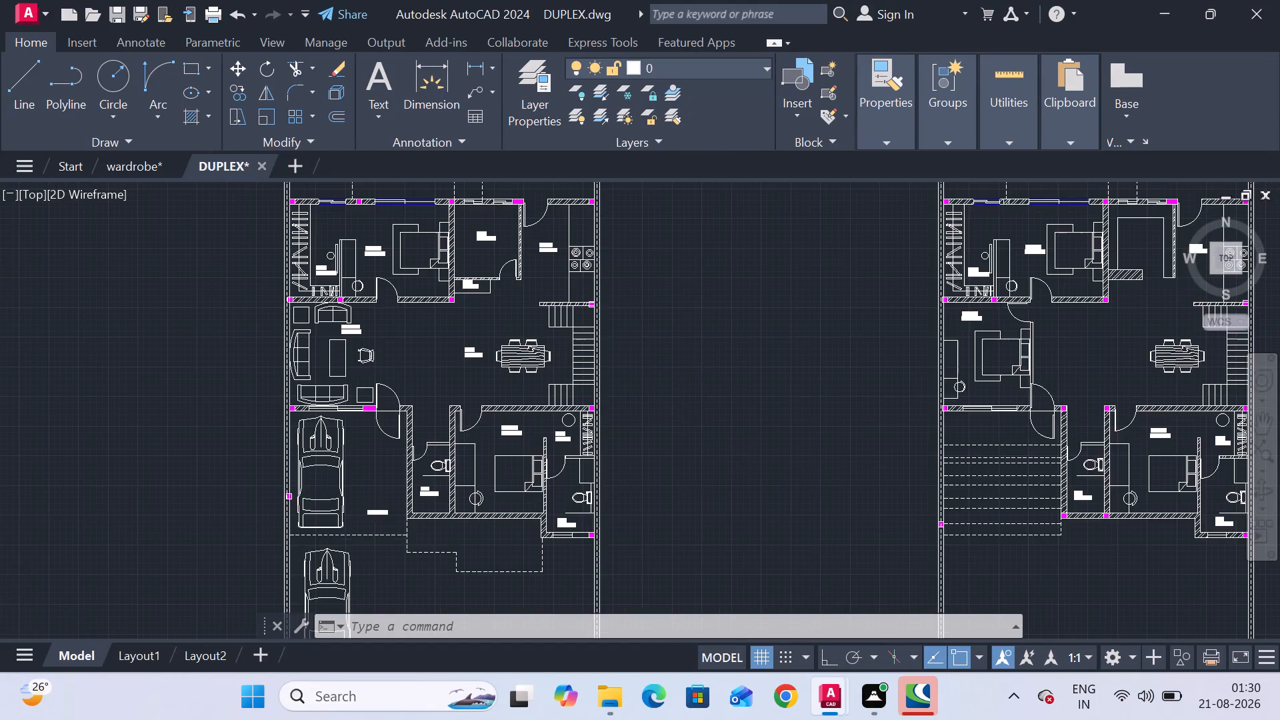
{"action": "scroll", "coordinate": [705, 392], "scroll_direction": "down", "scroll_amount": 1}
{"action": "middle_click_drag", "start_coordinate": [705, 392], "coordinate": [662, 373]}
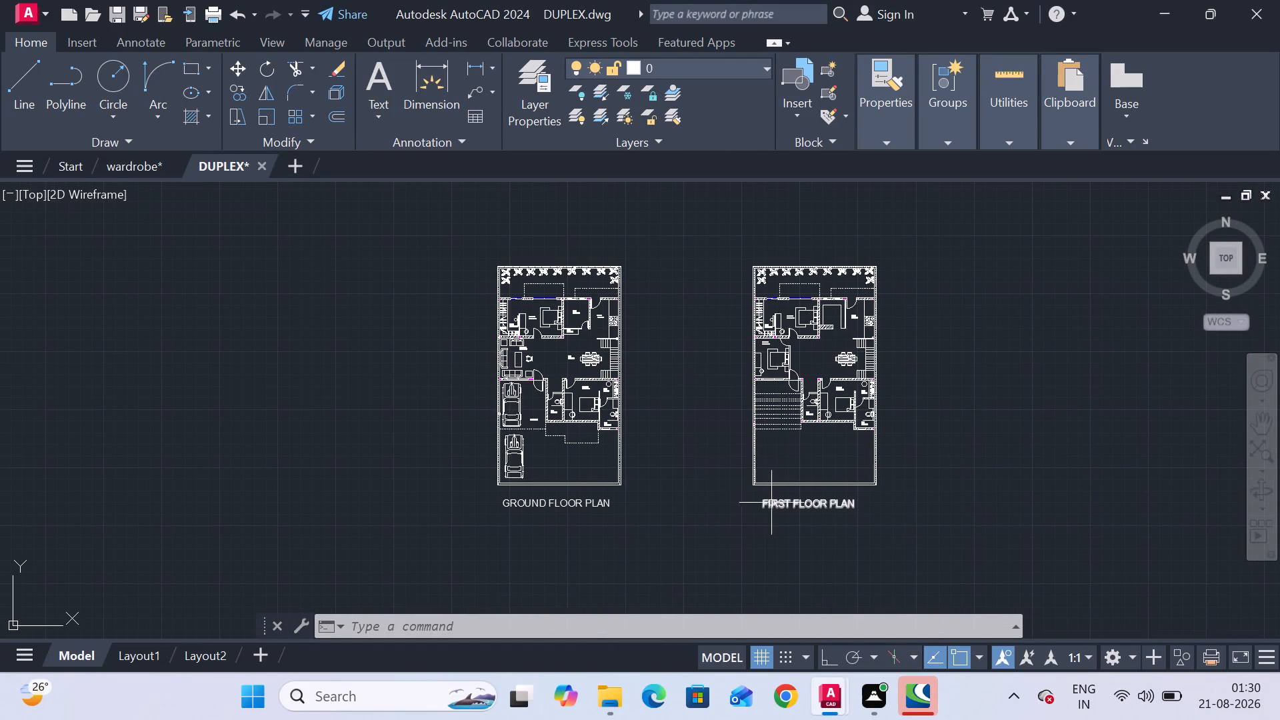
{"action": "scroll", "coordinate": [595, 487], "scroll_direction": "up", "scroll_amount": 4}
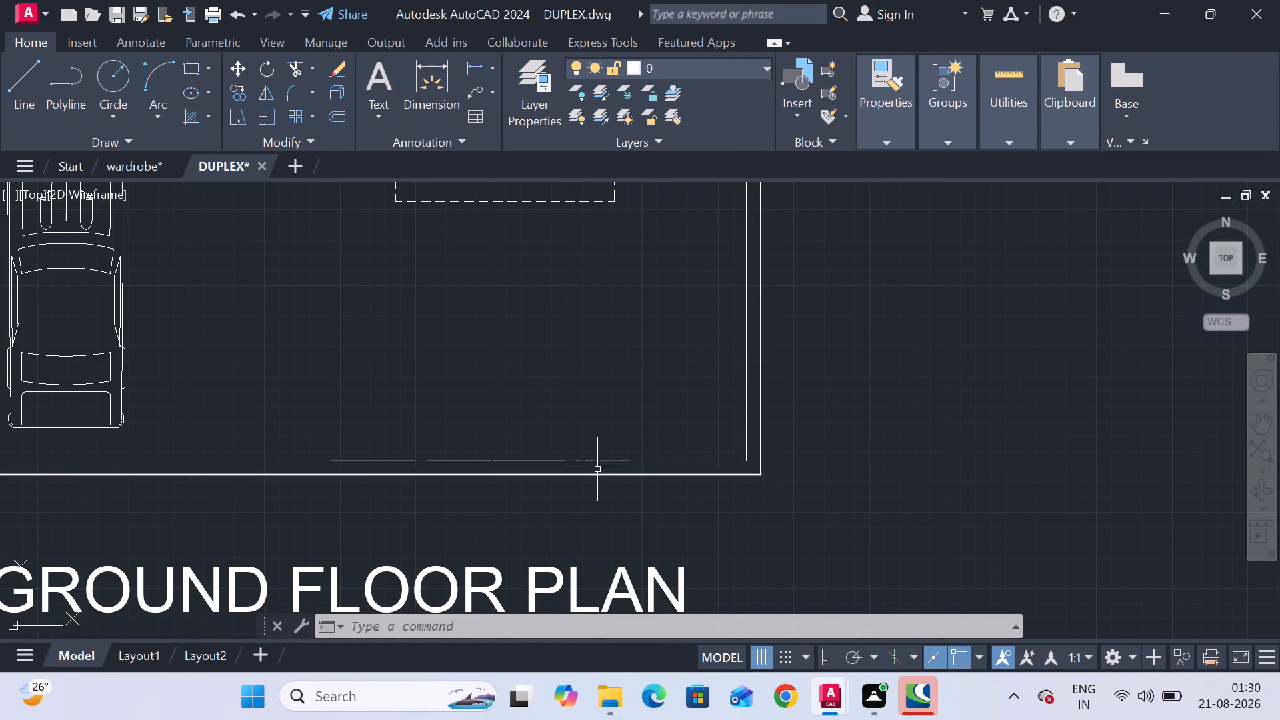
{"action": "scroll", "coordinate": [601, 474], "scroll_direction": "down", "scroll_amount": 2}
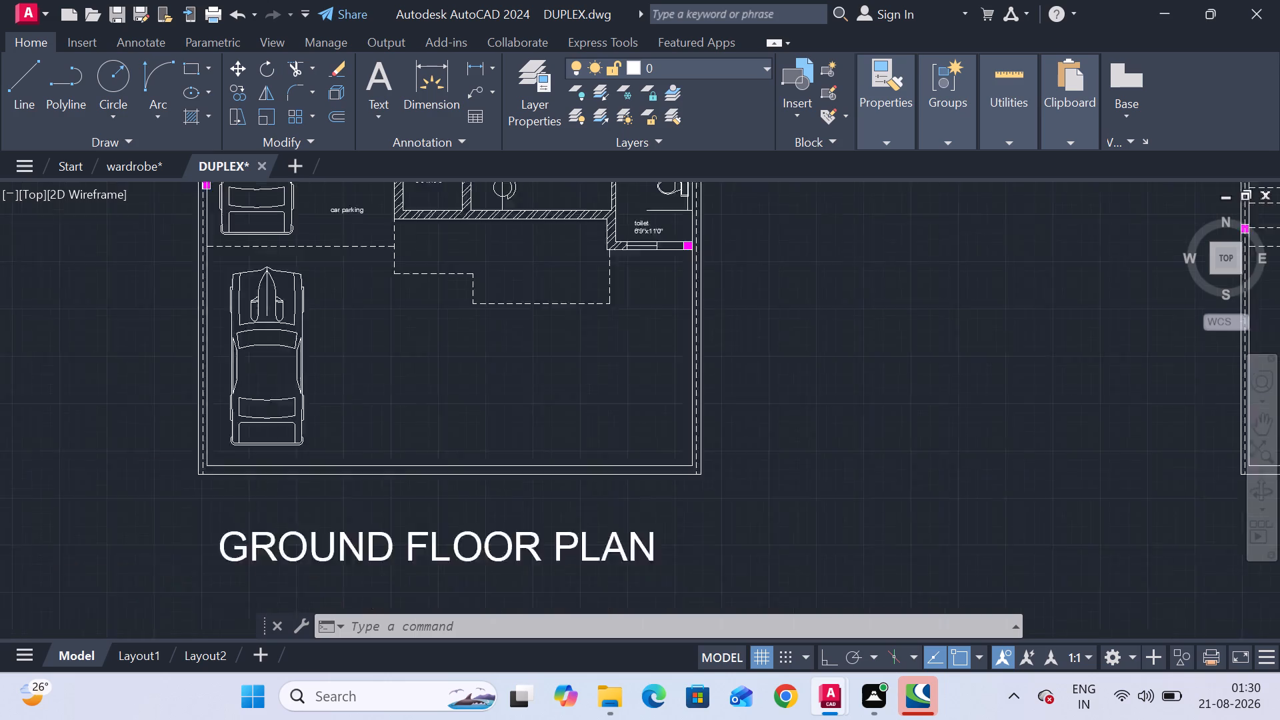
{"action": "scroll", "coordinate": [601, 474], "scroll_direction": "down", "scroll_amount": 2}
{"action": "scroll", "coordinate": [785, 472], "scroll_direction": "up", "scroll_amount": 4}
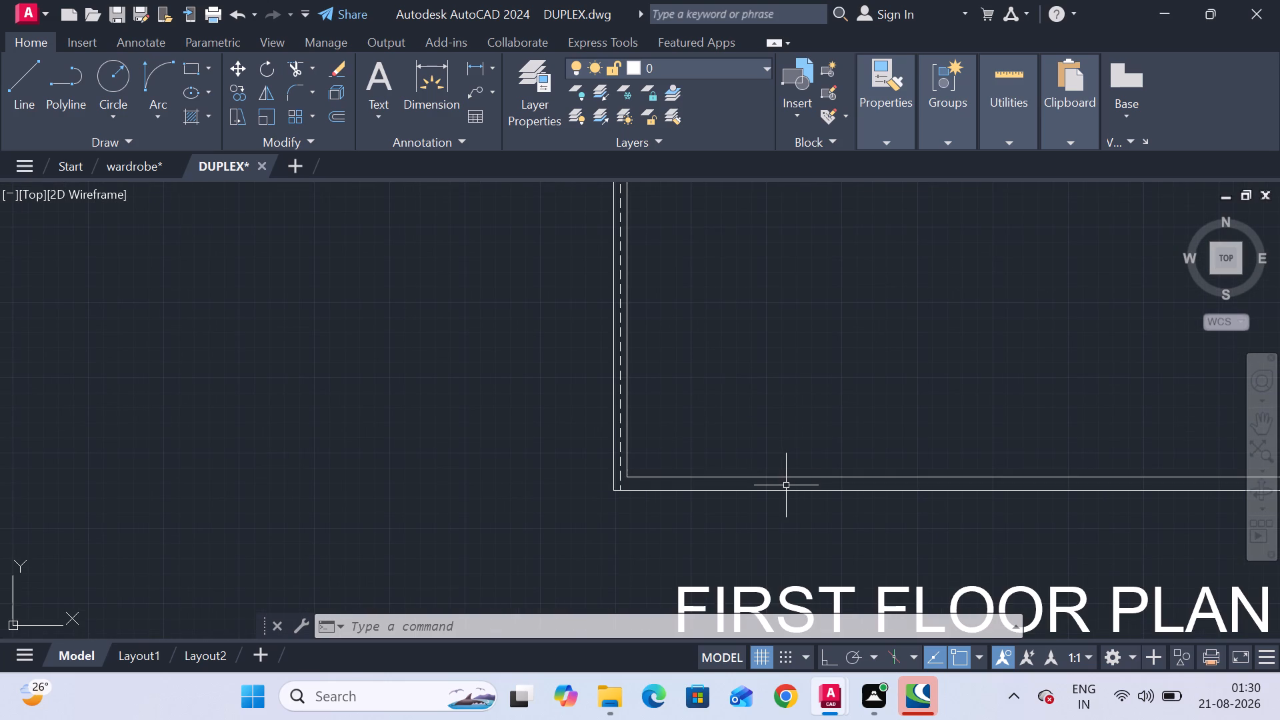
{"action": "left_click", "coordinate": [786, 491]}
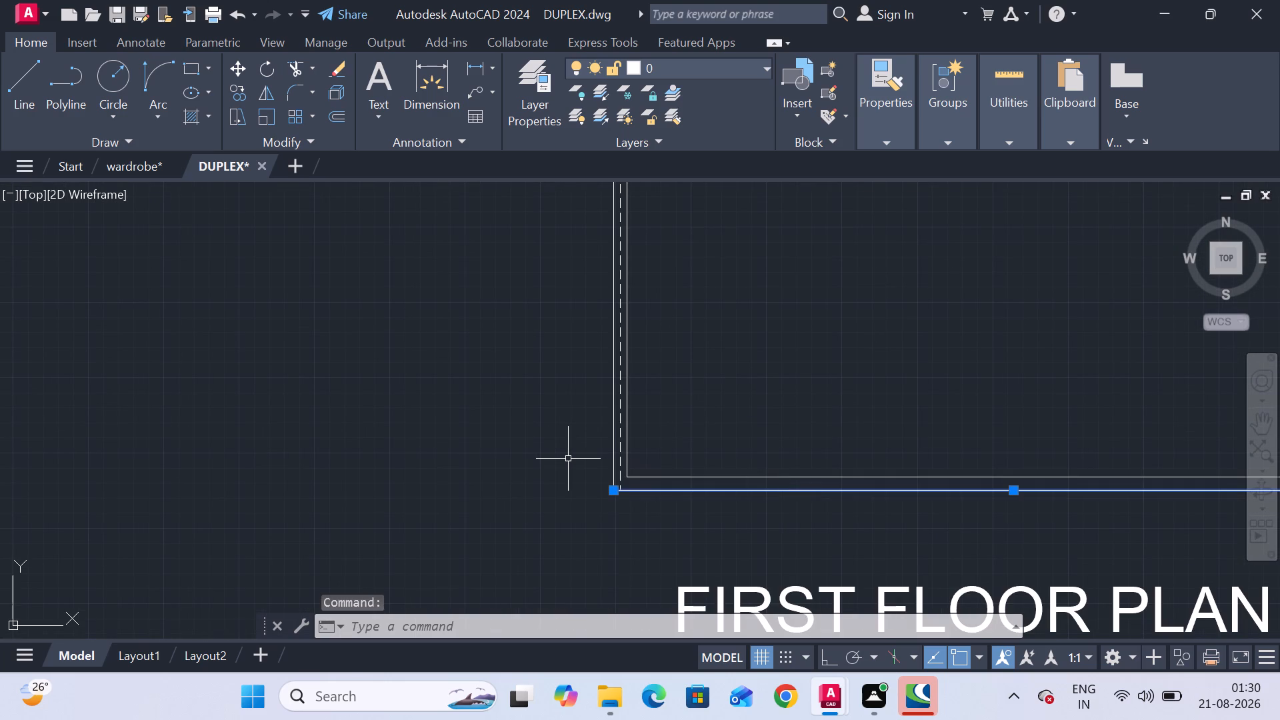
{"action": "key", "text": "Escape"}
{"action": "key", "text": "Escape"}
{"action": "key", "text": "Escape"}
{"action": "key", "text": "Escape"}
{"action": "key", "text": "Escape"}
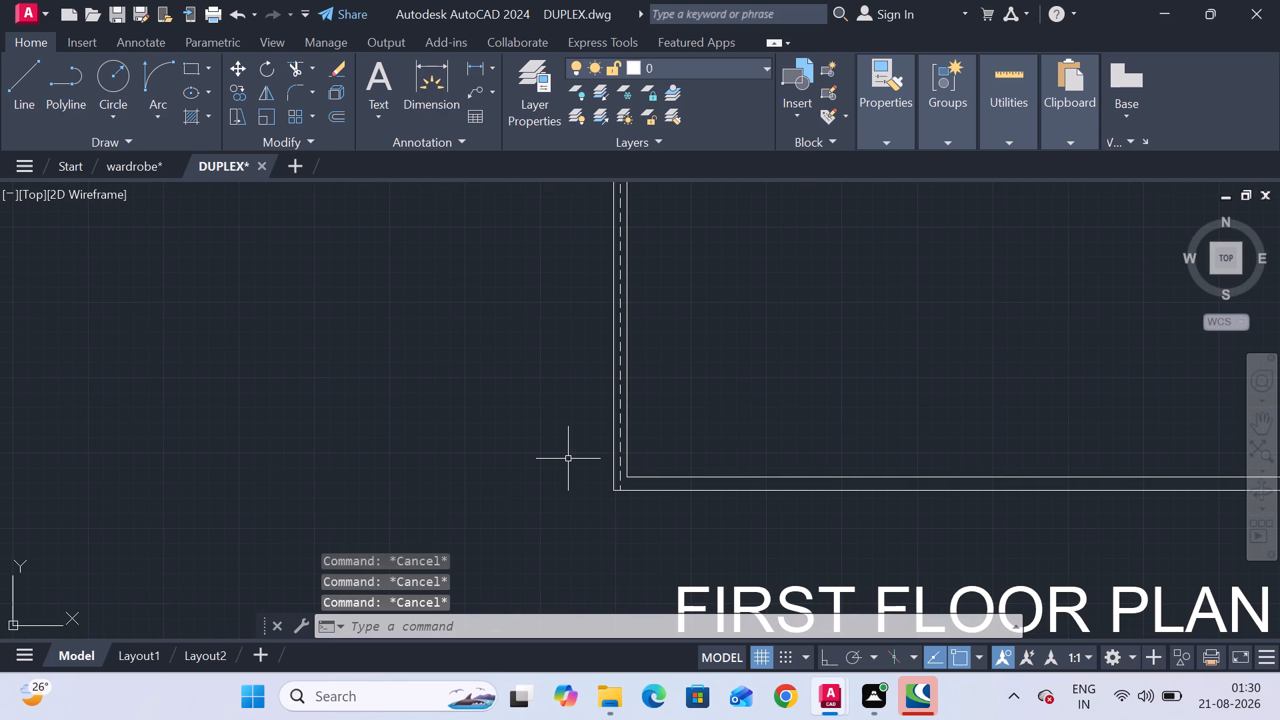
{"action": "scroll", "coordinate": [565, 456], "scroll_direction": "down", "scroll_amount": 3}
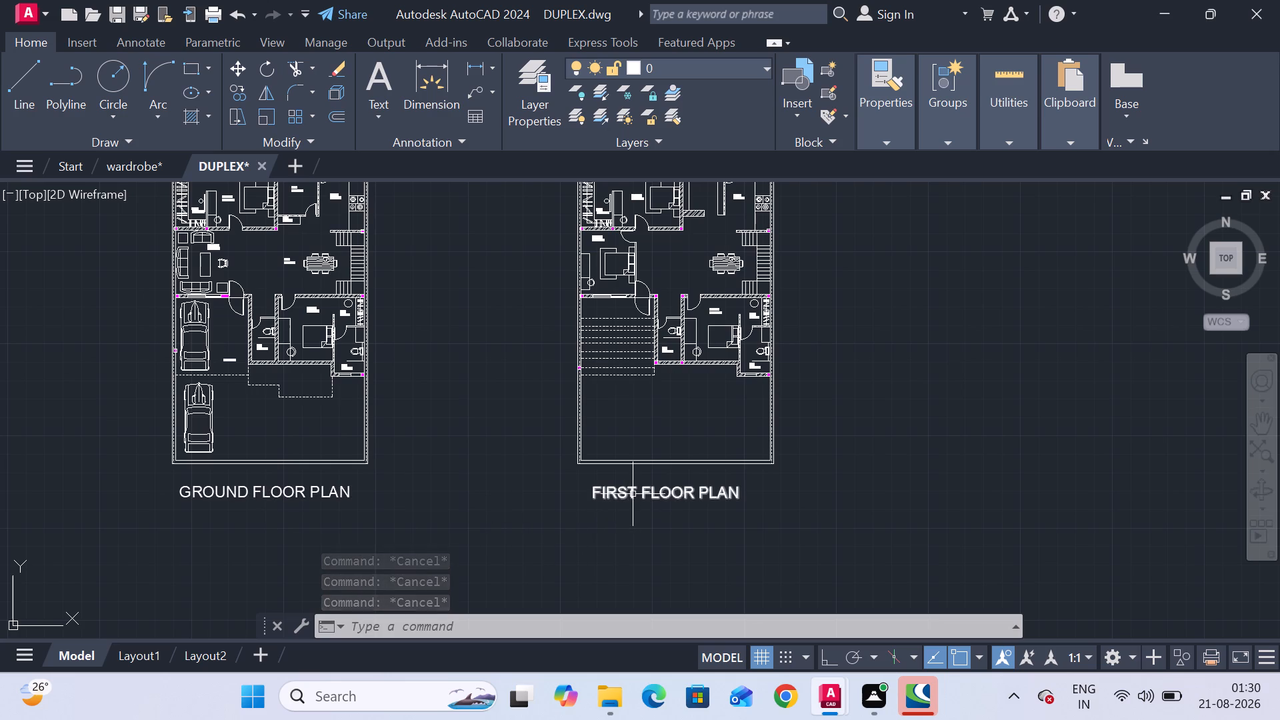
{"action": "scroll", "coordinate": [633, 493], "scroll_direction": "up", "scroll_amount": 3}
{"action": "scroll", "coordinate": [633, 493], "scroll_direction": "down", "scroll_amount": 4}
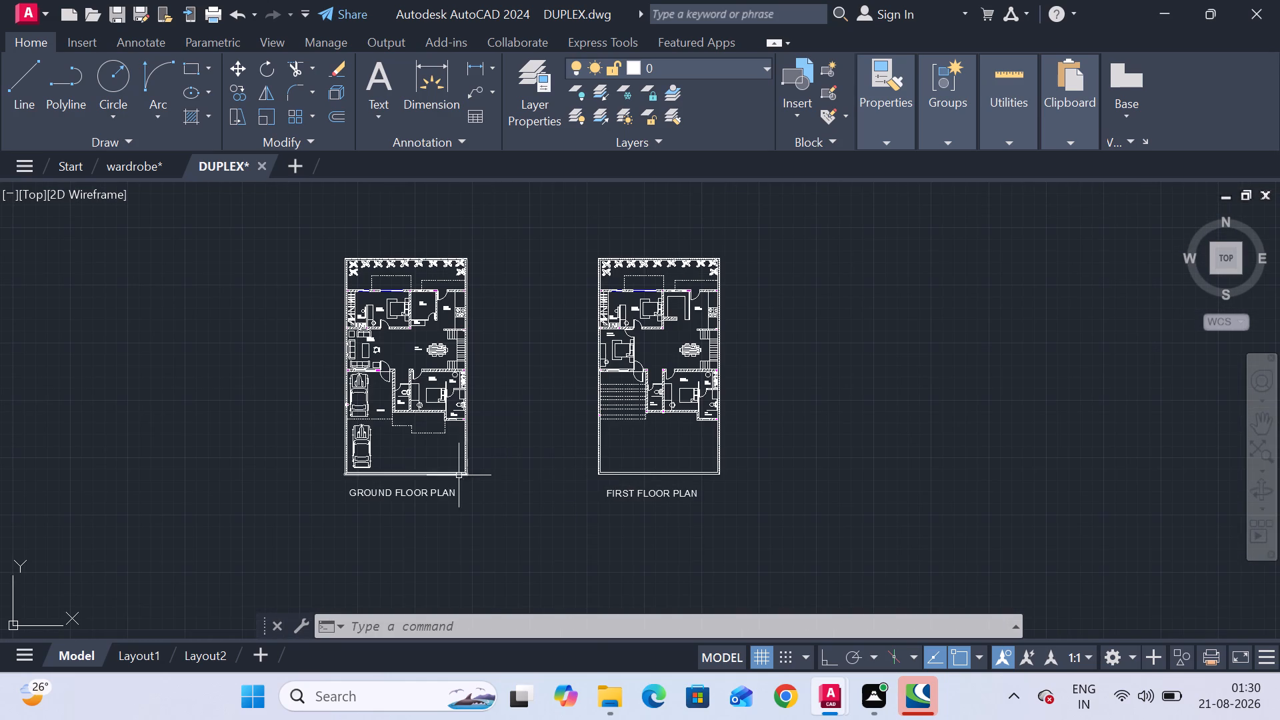
{"action": "scroll", "coordinate": [439, 491], "scroll_direction": "up", "scroll_amount": 2}
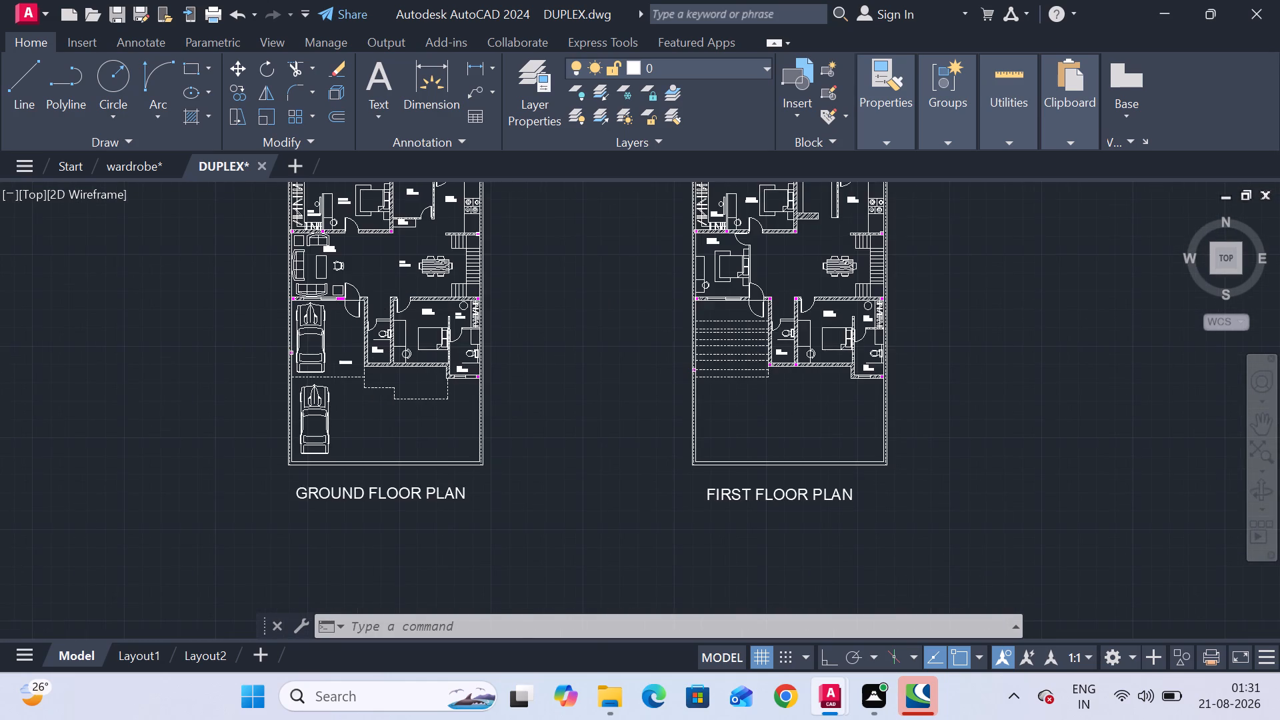
{"action": "scroll", "coordinate": [434, 499], "scroll_direction": "down", "scroll_amount": 2}
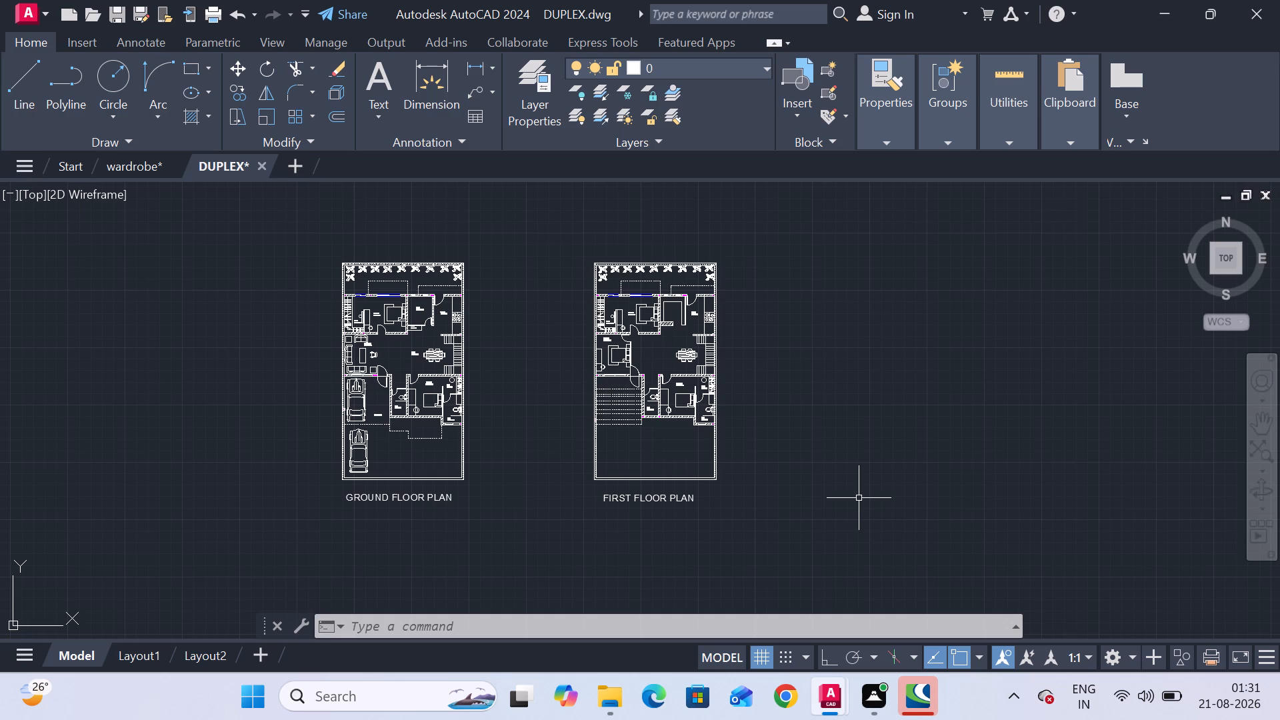
Examine the dining and stair areas on both floors, plus the ground floor's front bedroom, toilets and car parking.
{"action": "scroll", "coordinate": [663, 360], "scroll_direction": "up", "scroll_amount": 5}
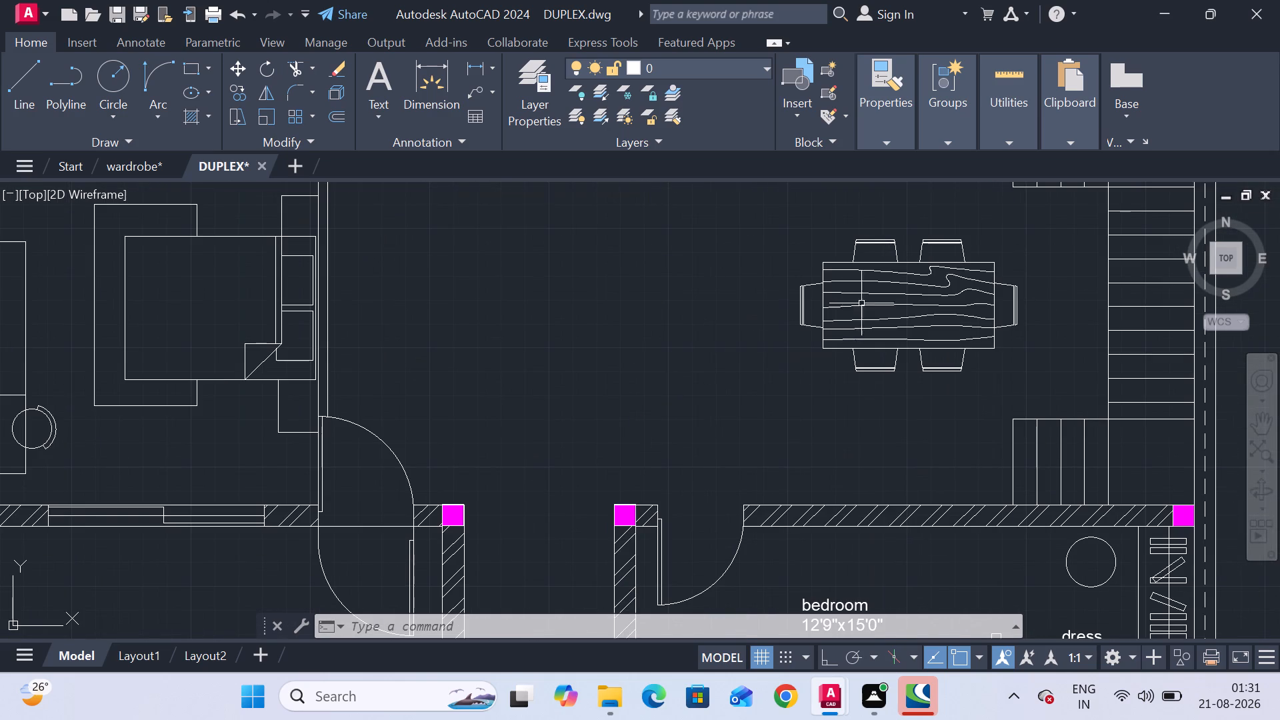
{"action": "scroll", "coordinate": [875, 298], "scroll_direction": "down", "scroll_amount": 2}
{"action": "scroll", "coordinate": [881, 306], "scroll_direction": "up", "scroll_amount": 5}
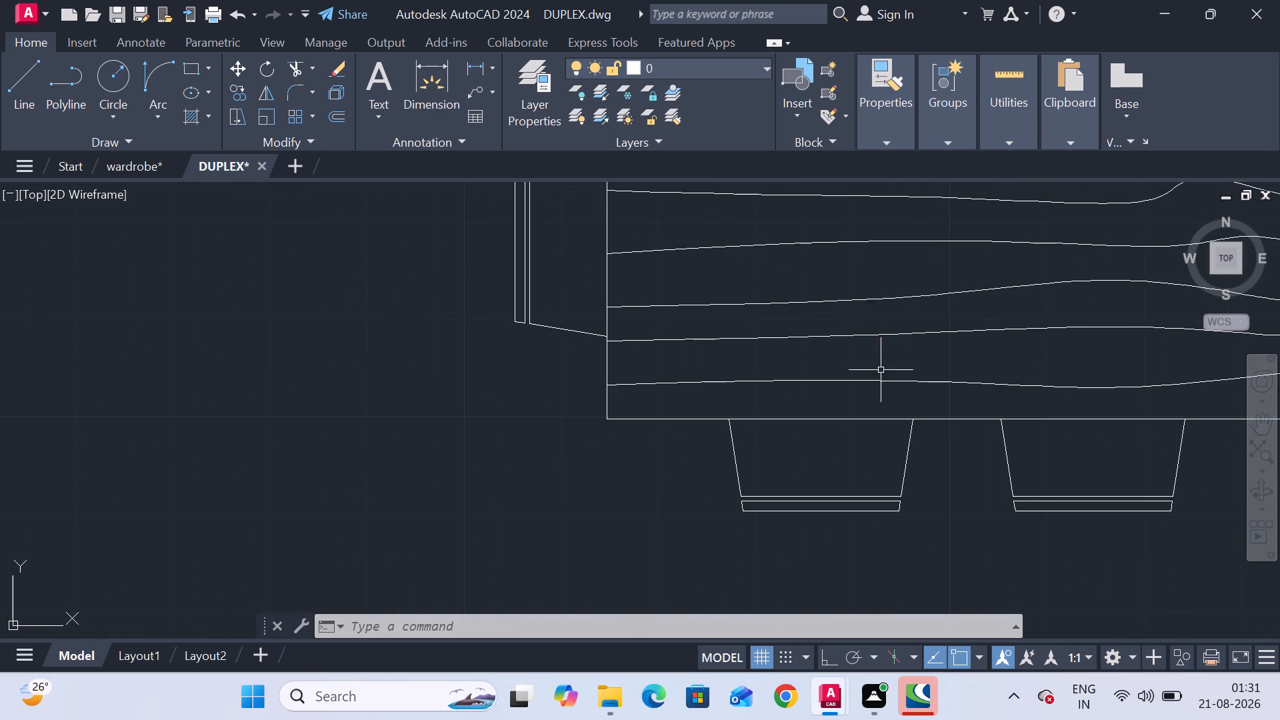
{"action": "scroll", "coordinate": [881, 417], "scroll_direction": "down", "scroll_amount": 4}
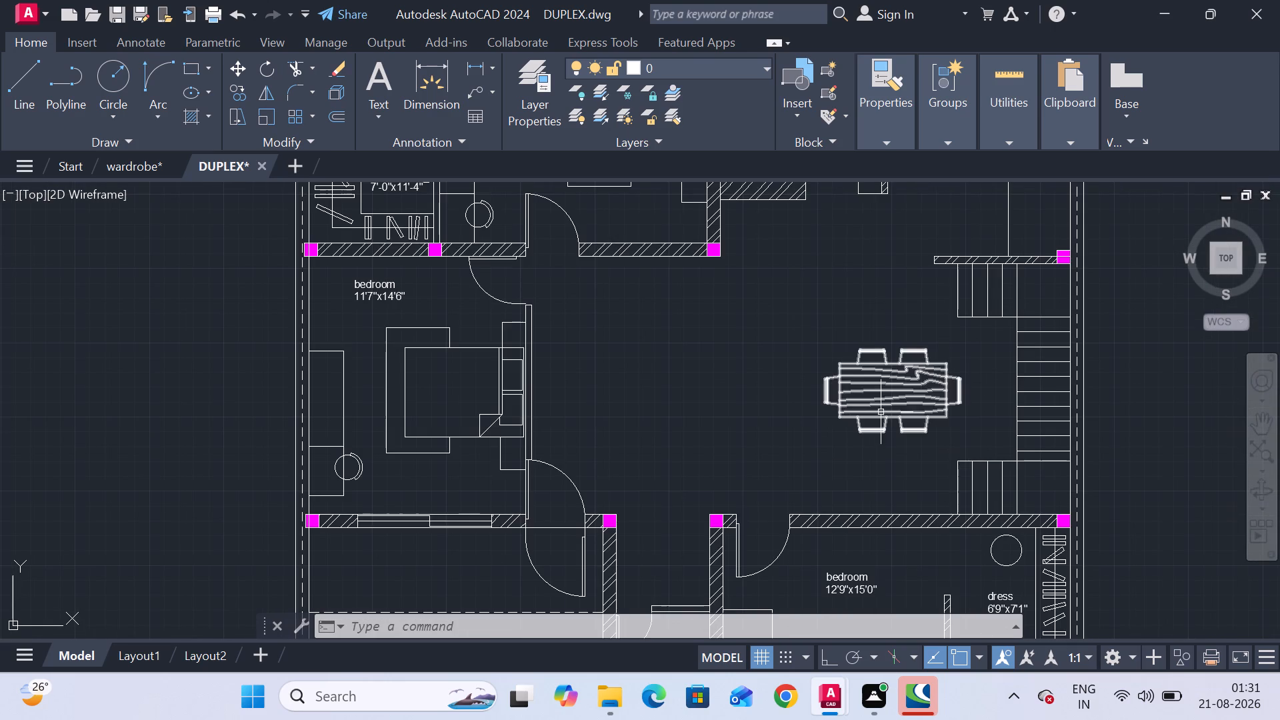
{"action": "scroll", "coordinate": [882, 400], "scroll_direction": "down", "scroll_amount": 4}
{"action": "scroll", "coordinate": [635, 399], "scroll_direction": "up", "scroll_amount": 5}
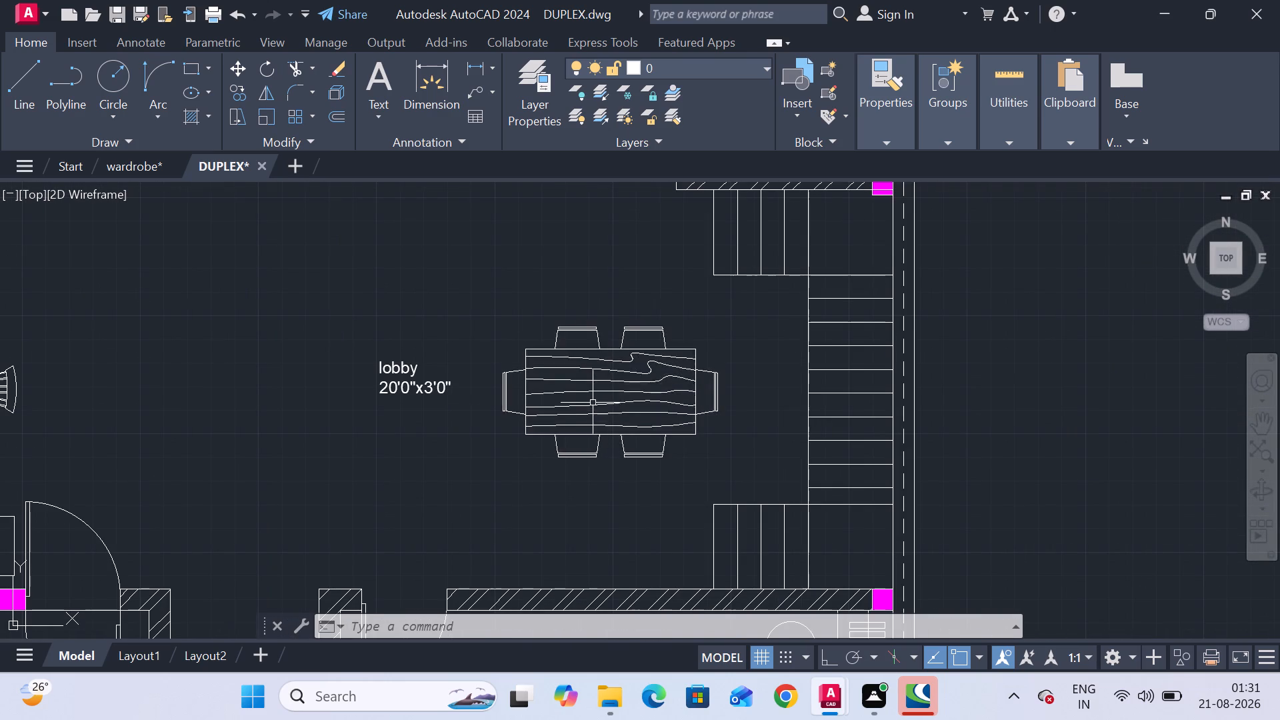
{"action": "scroll", "coordinate": [594, 405], "scroll_direction": "down", "scroll_amount": 4}
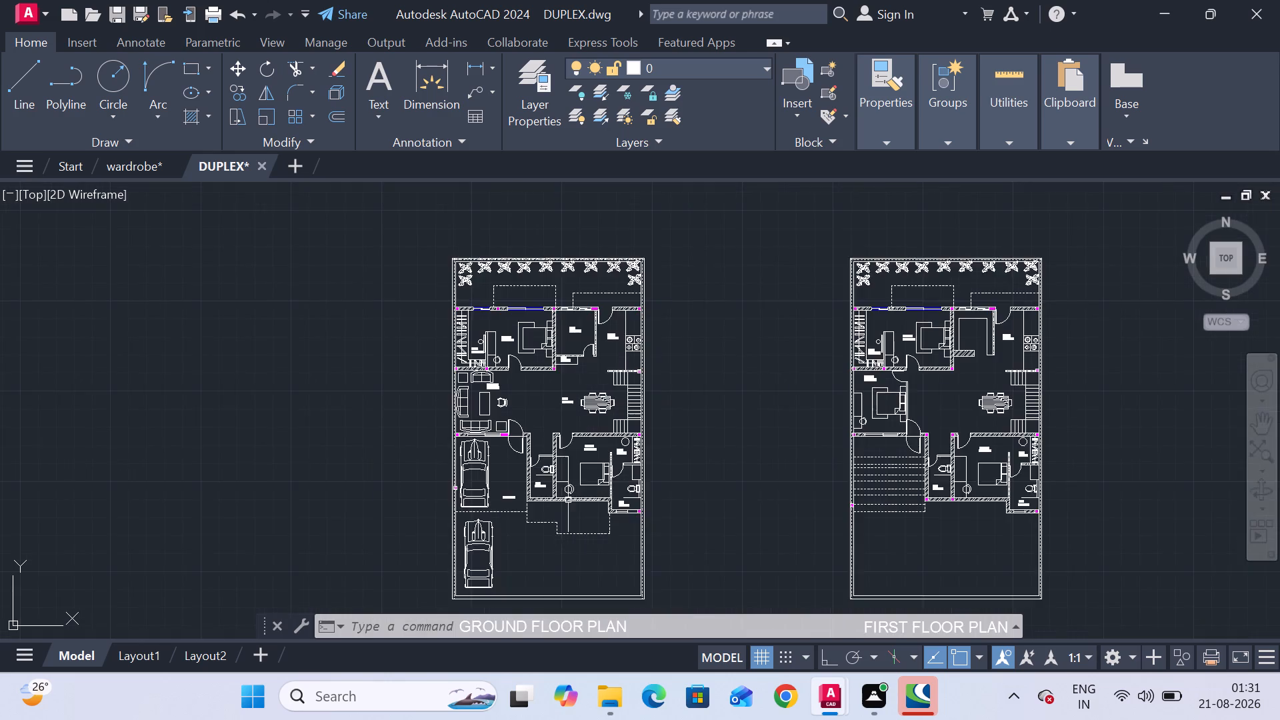
{"action": "scroll", "coordinate": [568, 502], "scroll_direction": "up", "scroll_amount": 4}
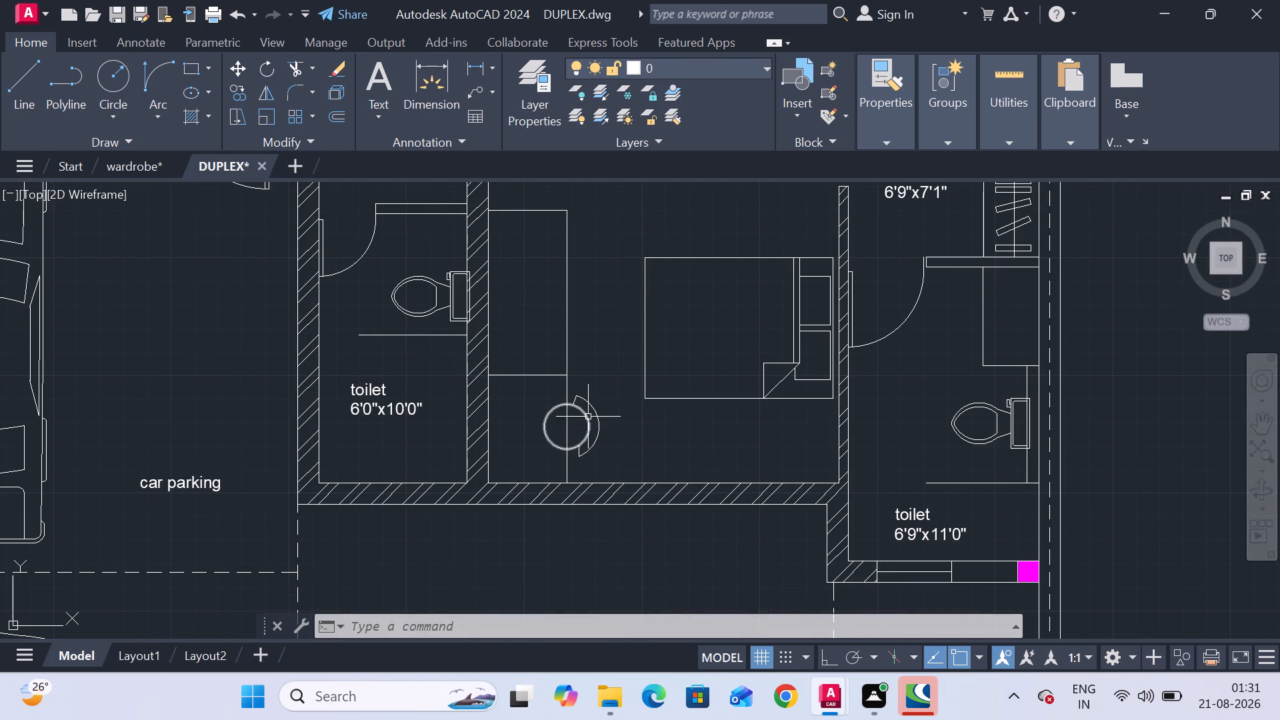
{"action": "scroll", "coordinate": [593, 410], "scroll_direction": "up", "scroll_amount": 4}
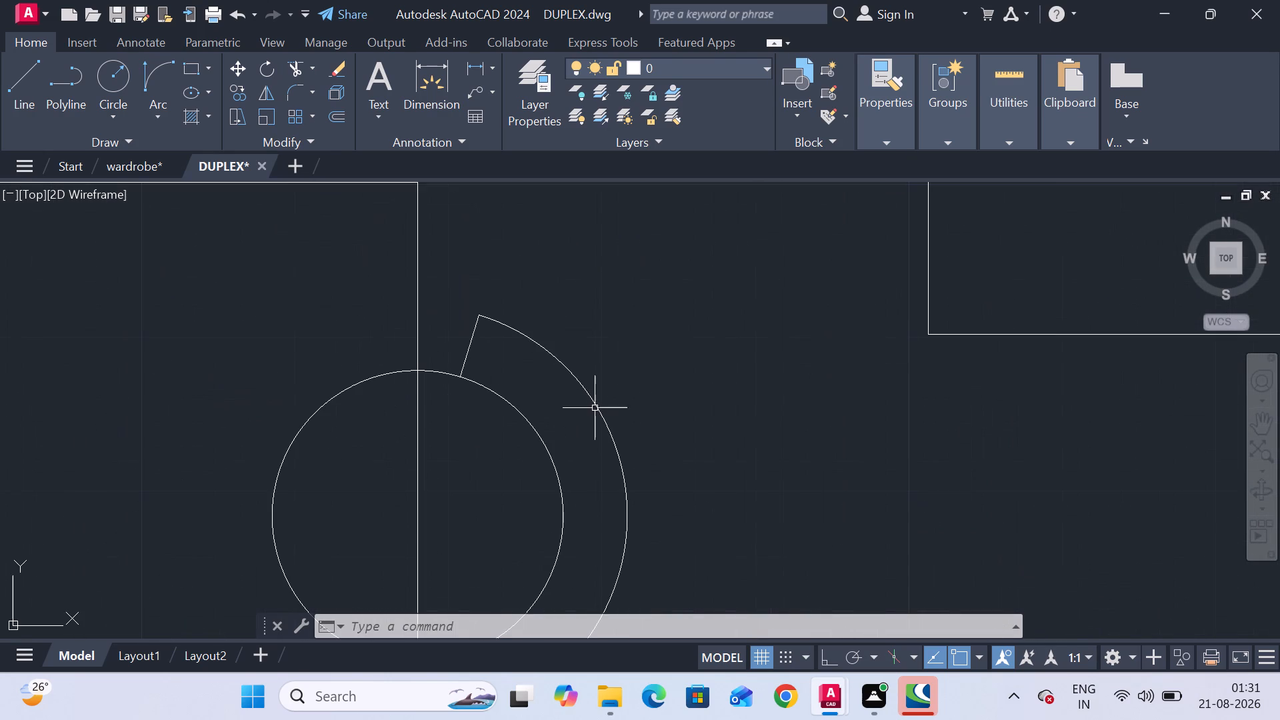
{"action": "scroll", "coordinate": [597, 407], "scroll_direction": "down", "scroll_amount": 5}
{"action": "scroll", "coordinate": [667, 454], "scroll_direction": "down", "scroll_amount": 1}
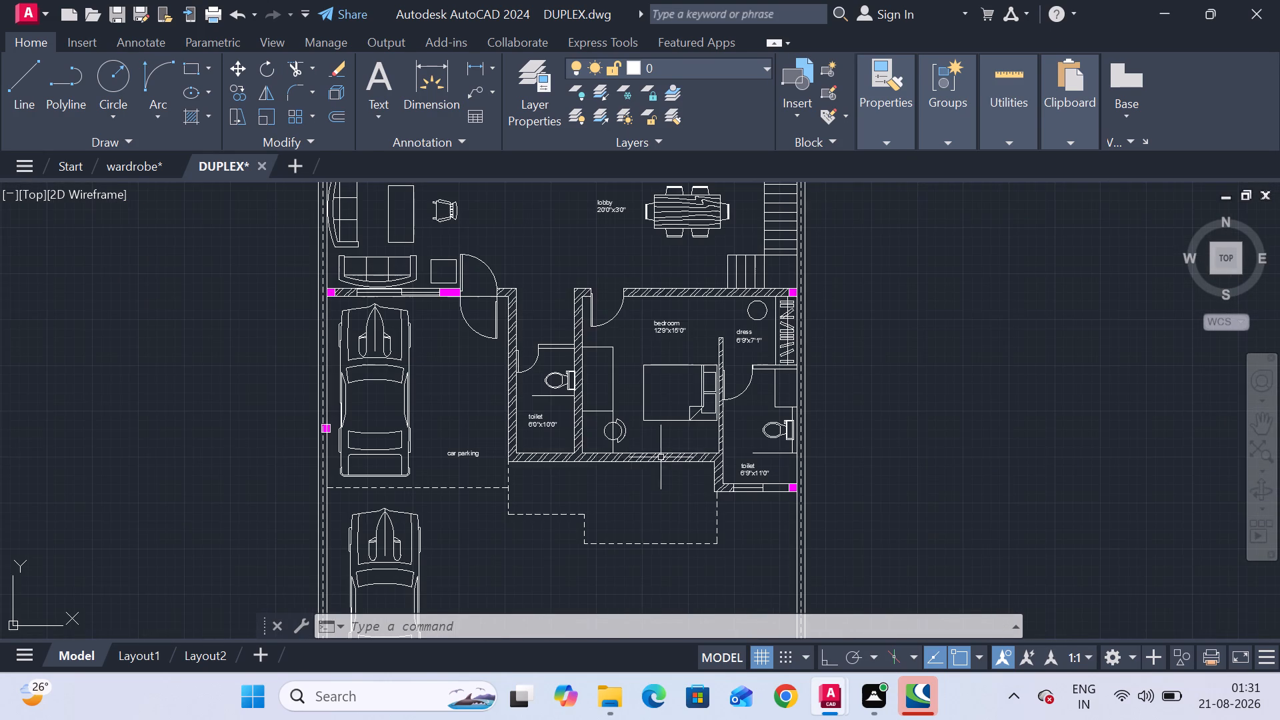
{"action": "scroll", "coordinate": [582, 484], "scroll_direction": "down", "scroll_amount": 1}
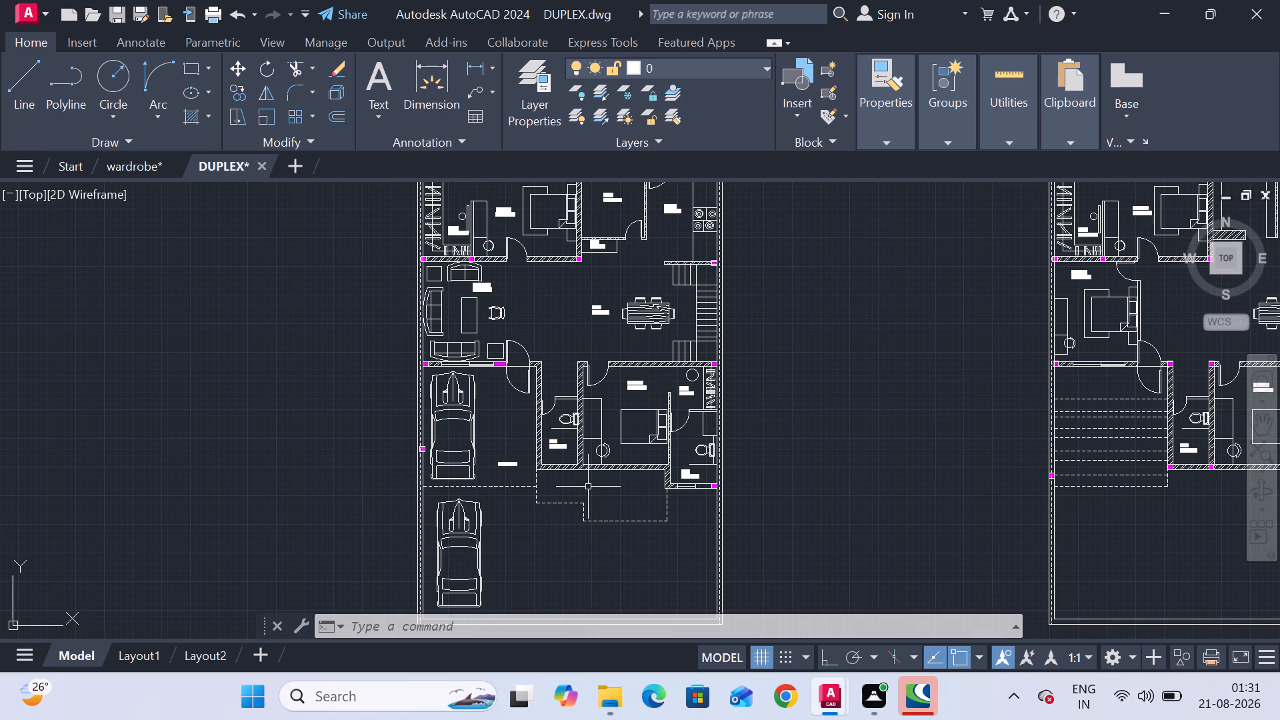
{"action": "scroll", "coordinate": [588, 487], "scroll_direction": "down", "scroll_amount": 2}
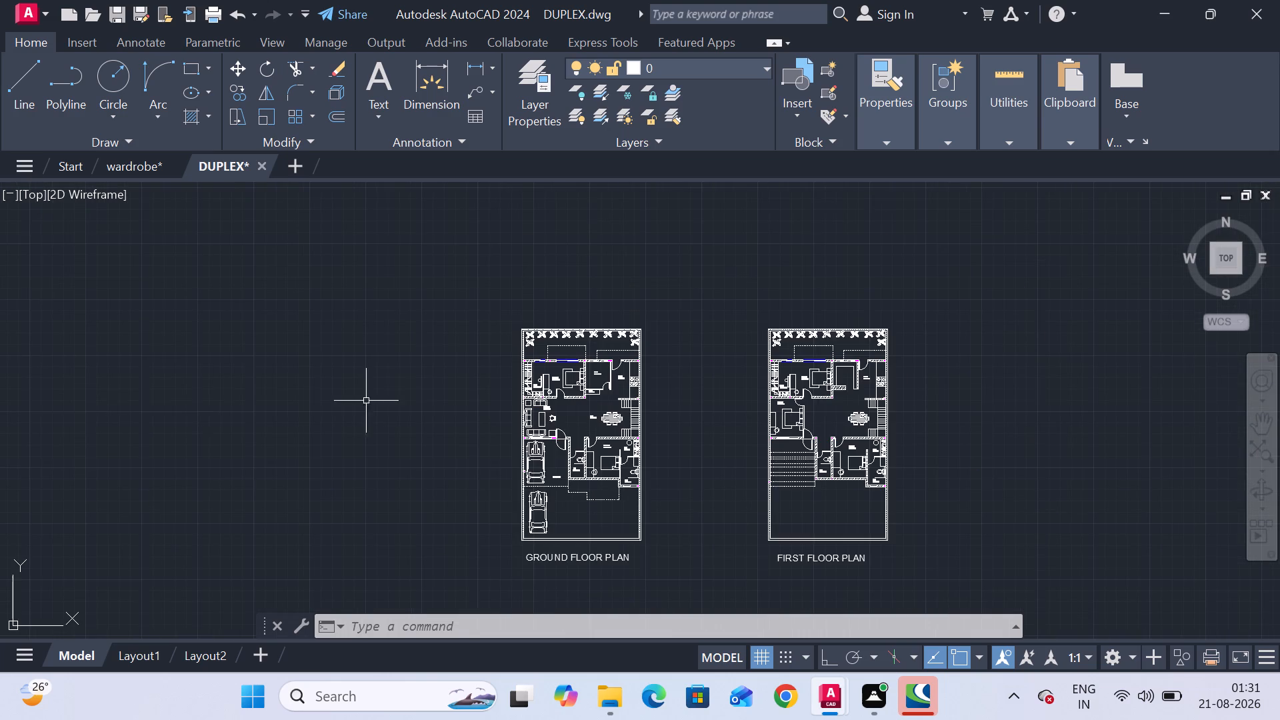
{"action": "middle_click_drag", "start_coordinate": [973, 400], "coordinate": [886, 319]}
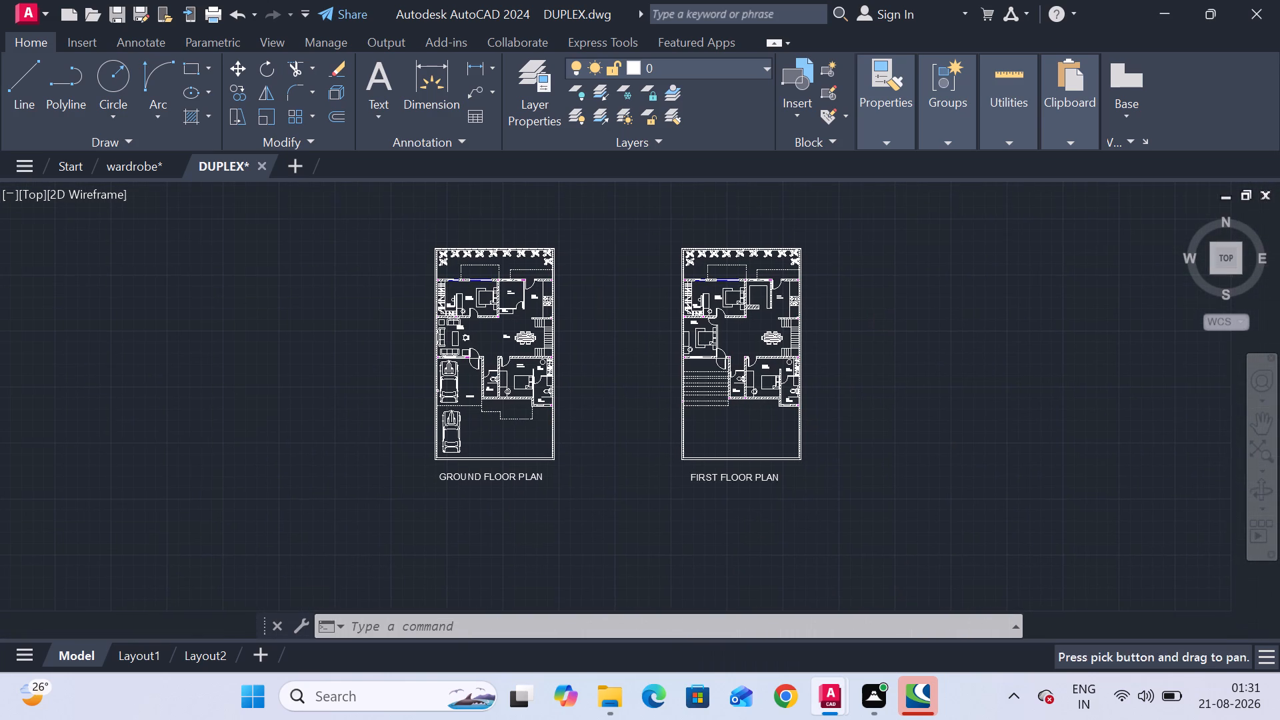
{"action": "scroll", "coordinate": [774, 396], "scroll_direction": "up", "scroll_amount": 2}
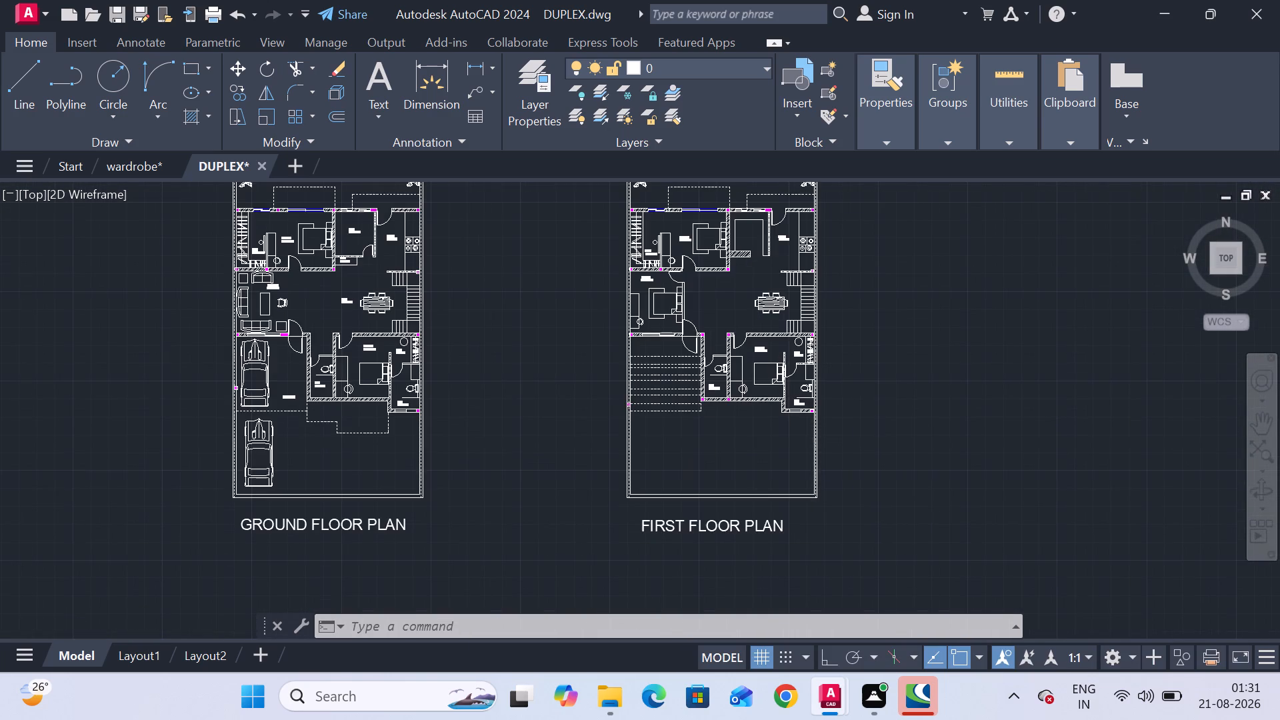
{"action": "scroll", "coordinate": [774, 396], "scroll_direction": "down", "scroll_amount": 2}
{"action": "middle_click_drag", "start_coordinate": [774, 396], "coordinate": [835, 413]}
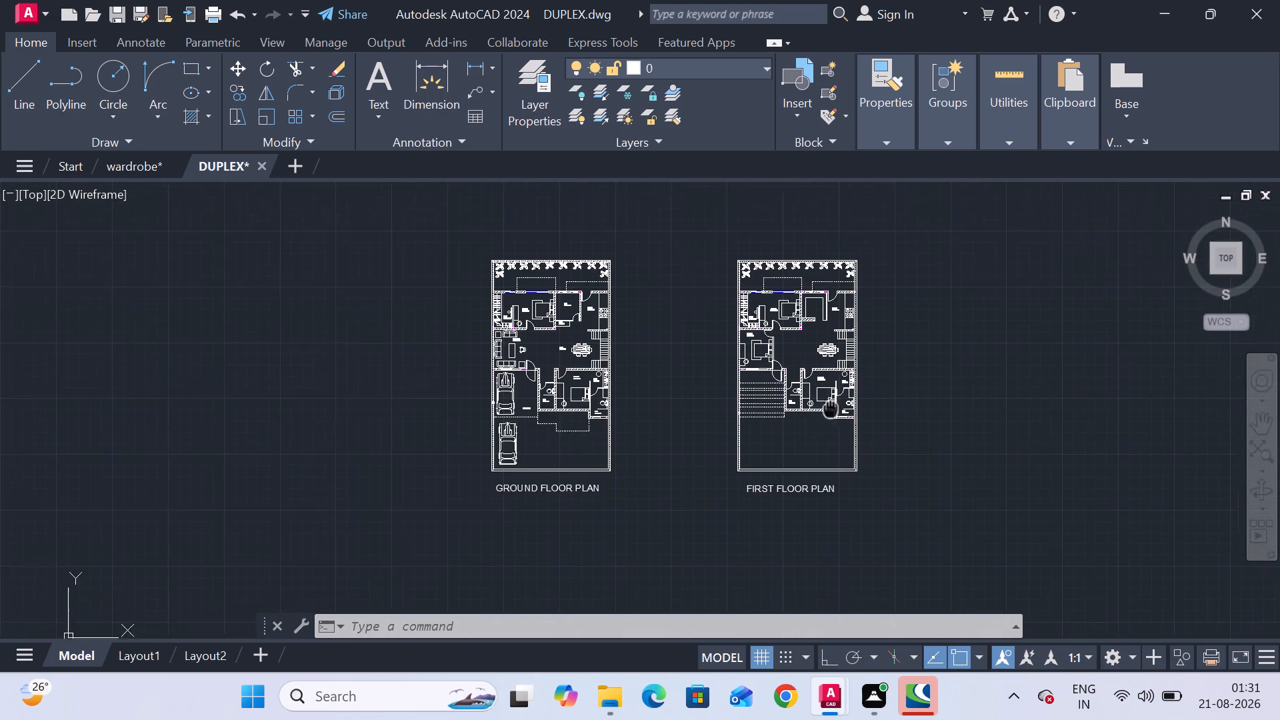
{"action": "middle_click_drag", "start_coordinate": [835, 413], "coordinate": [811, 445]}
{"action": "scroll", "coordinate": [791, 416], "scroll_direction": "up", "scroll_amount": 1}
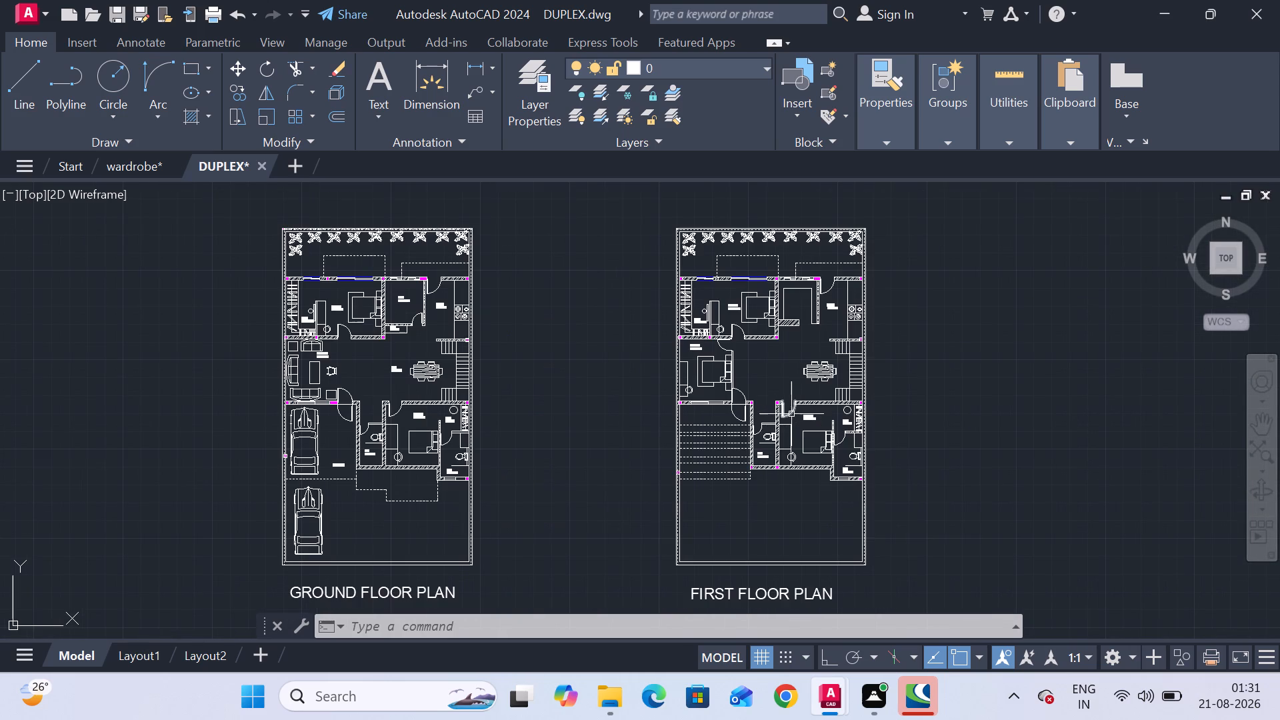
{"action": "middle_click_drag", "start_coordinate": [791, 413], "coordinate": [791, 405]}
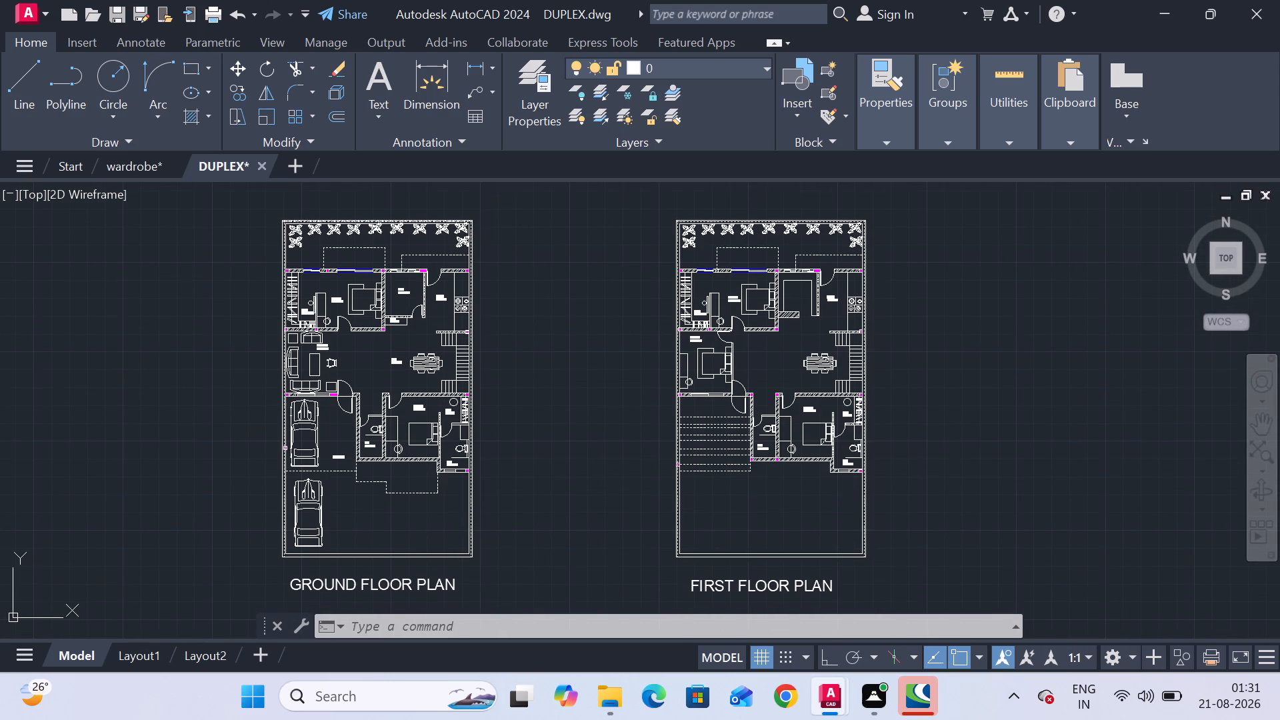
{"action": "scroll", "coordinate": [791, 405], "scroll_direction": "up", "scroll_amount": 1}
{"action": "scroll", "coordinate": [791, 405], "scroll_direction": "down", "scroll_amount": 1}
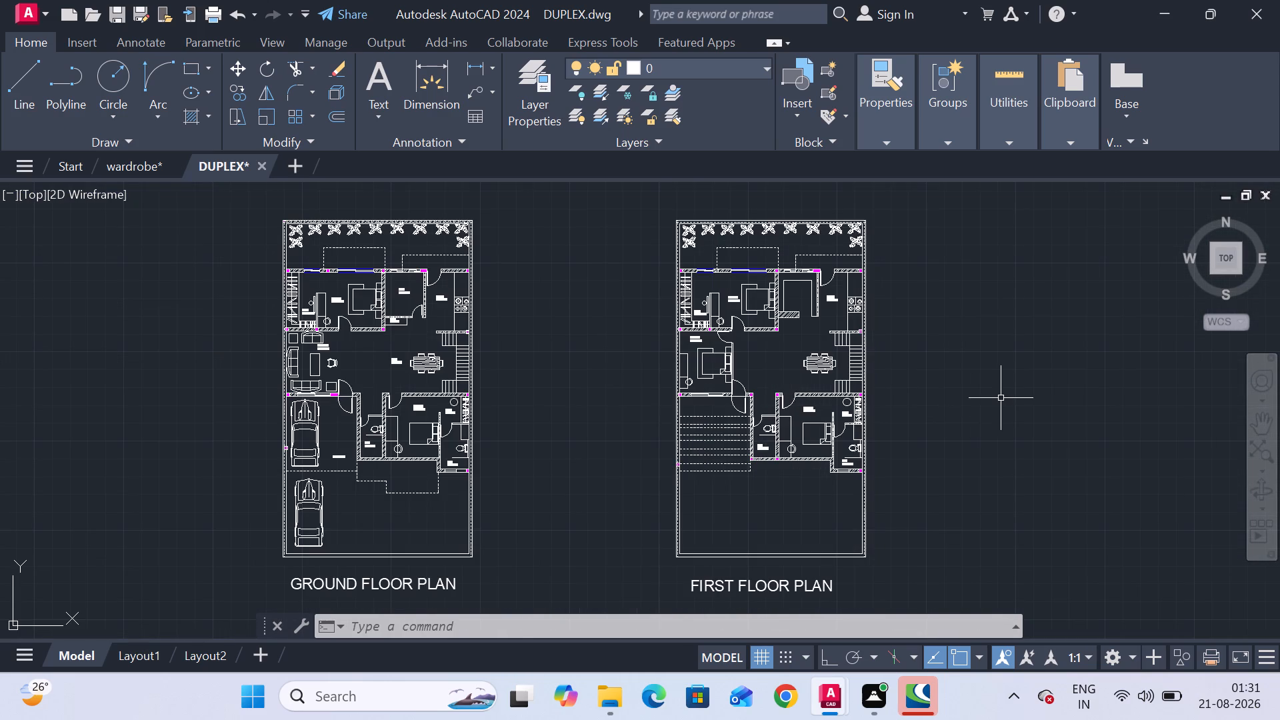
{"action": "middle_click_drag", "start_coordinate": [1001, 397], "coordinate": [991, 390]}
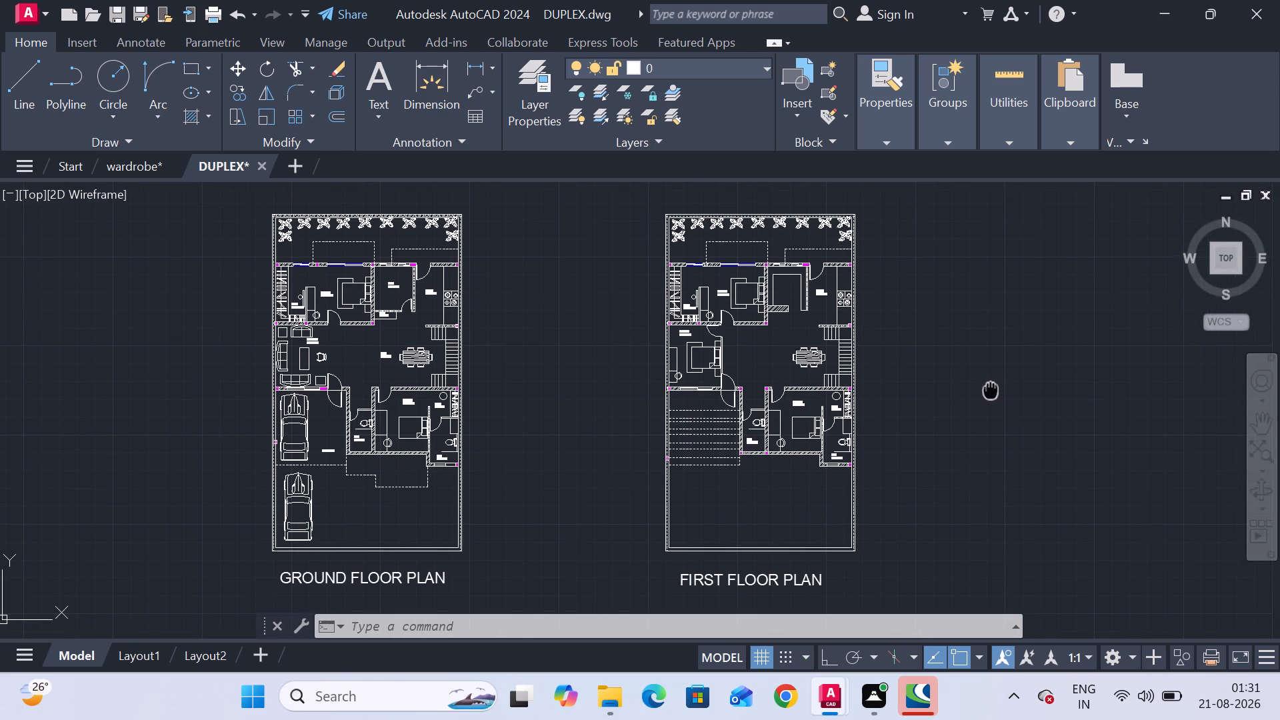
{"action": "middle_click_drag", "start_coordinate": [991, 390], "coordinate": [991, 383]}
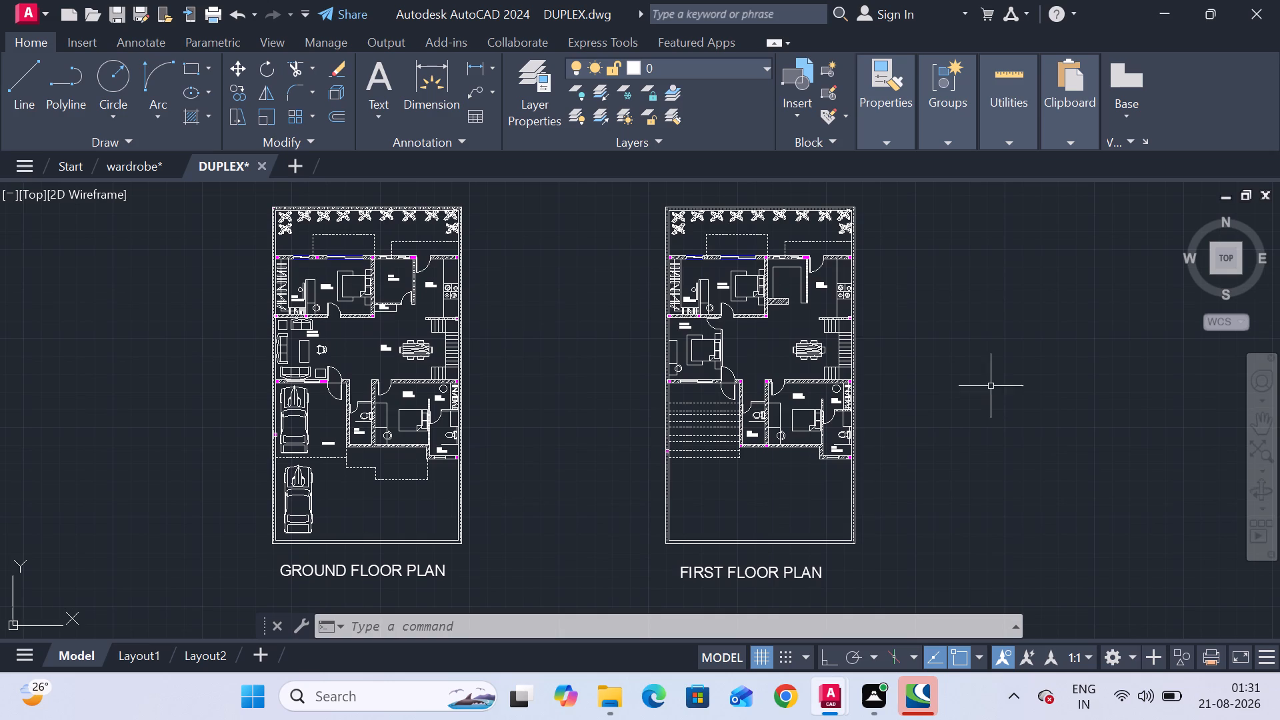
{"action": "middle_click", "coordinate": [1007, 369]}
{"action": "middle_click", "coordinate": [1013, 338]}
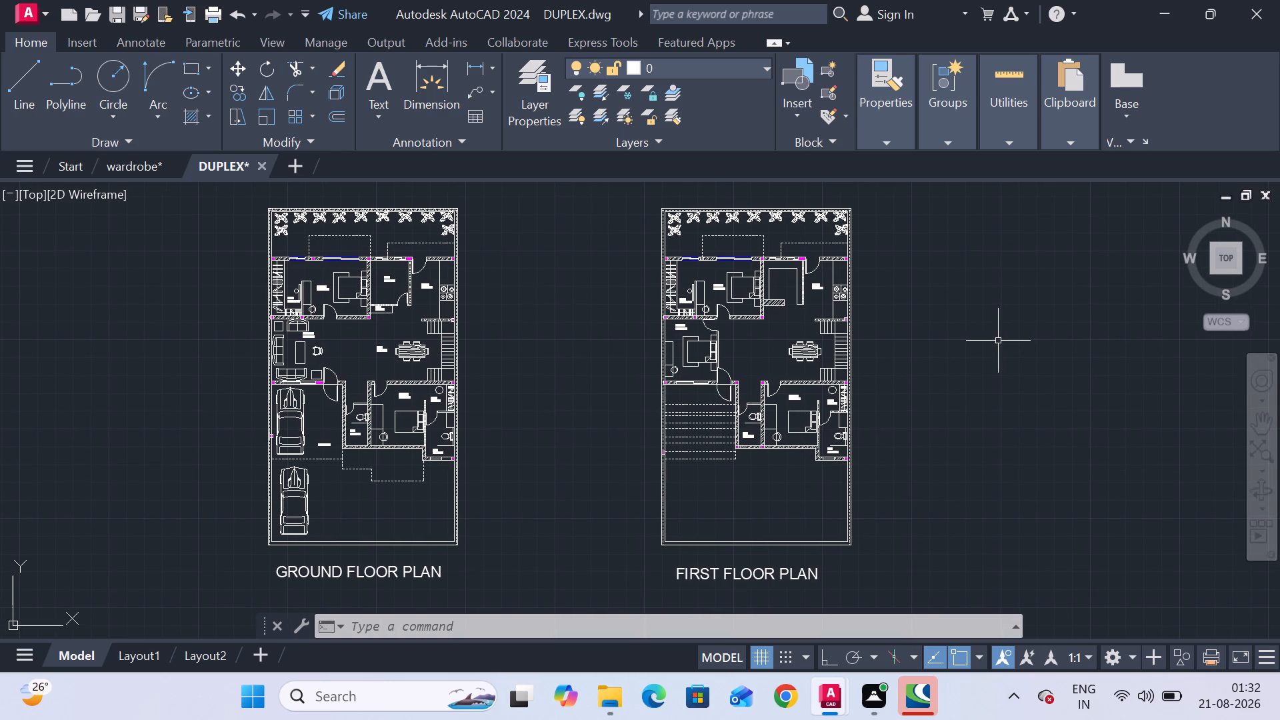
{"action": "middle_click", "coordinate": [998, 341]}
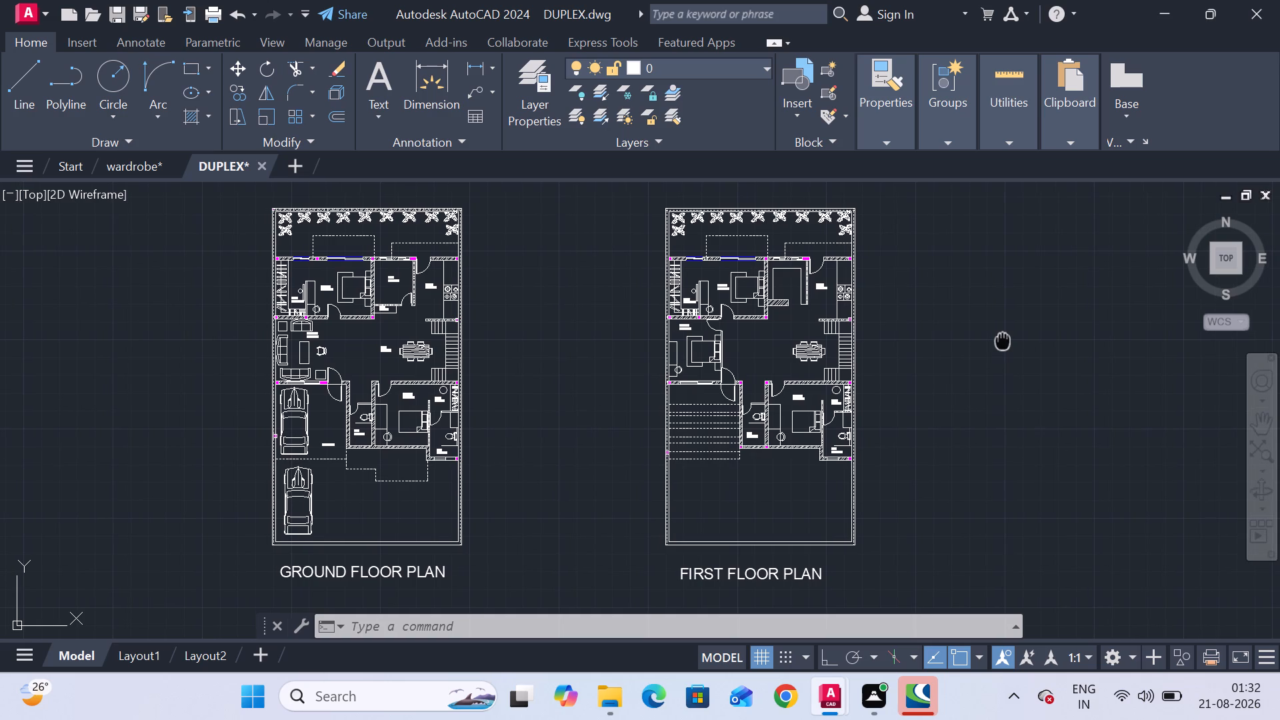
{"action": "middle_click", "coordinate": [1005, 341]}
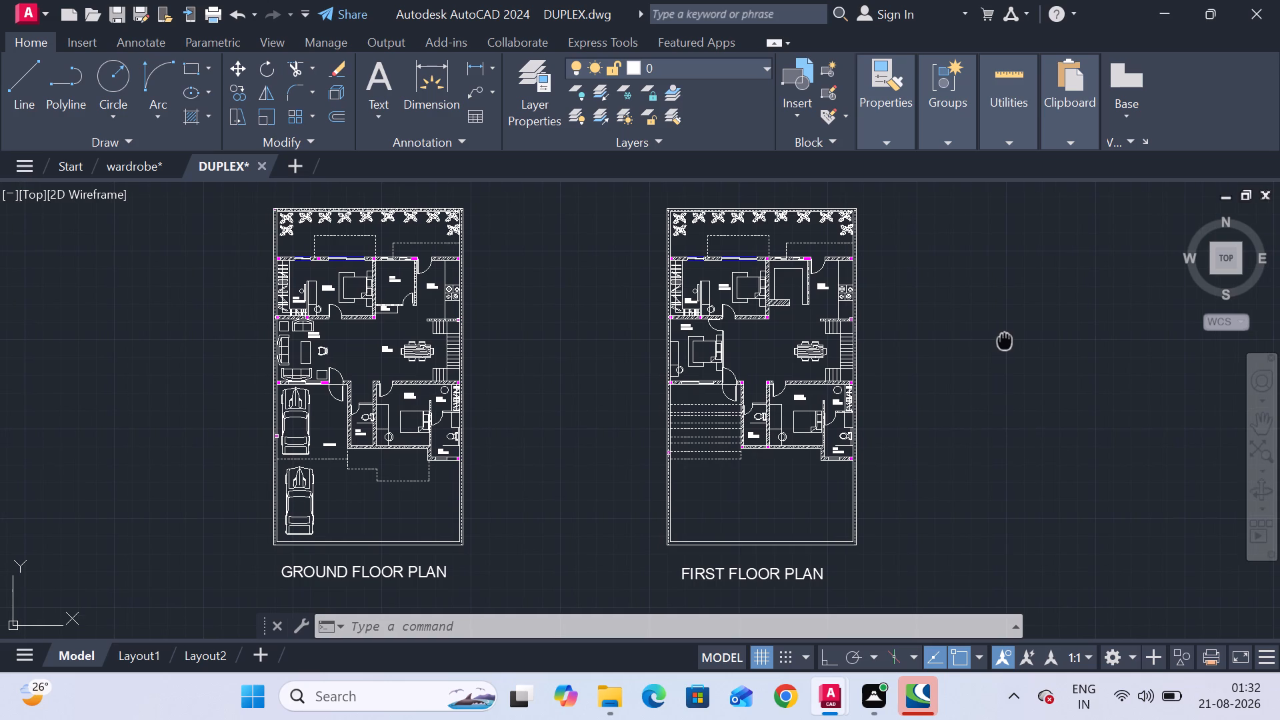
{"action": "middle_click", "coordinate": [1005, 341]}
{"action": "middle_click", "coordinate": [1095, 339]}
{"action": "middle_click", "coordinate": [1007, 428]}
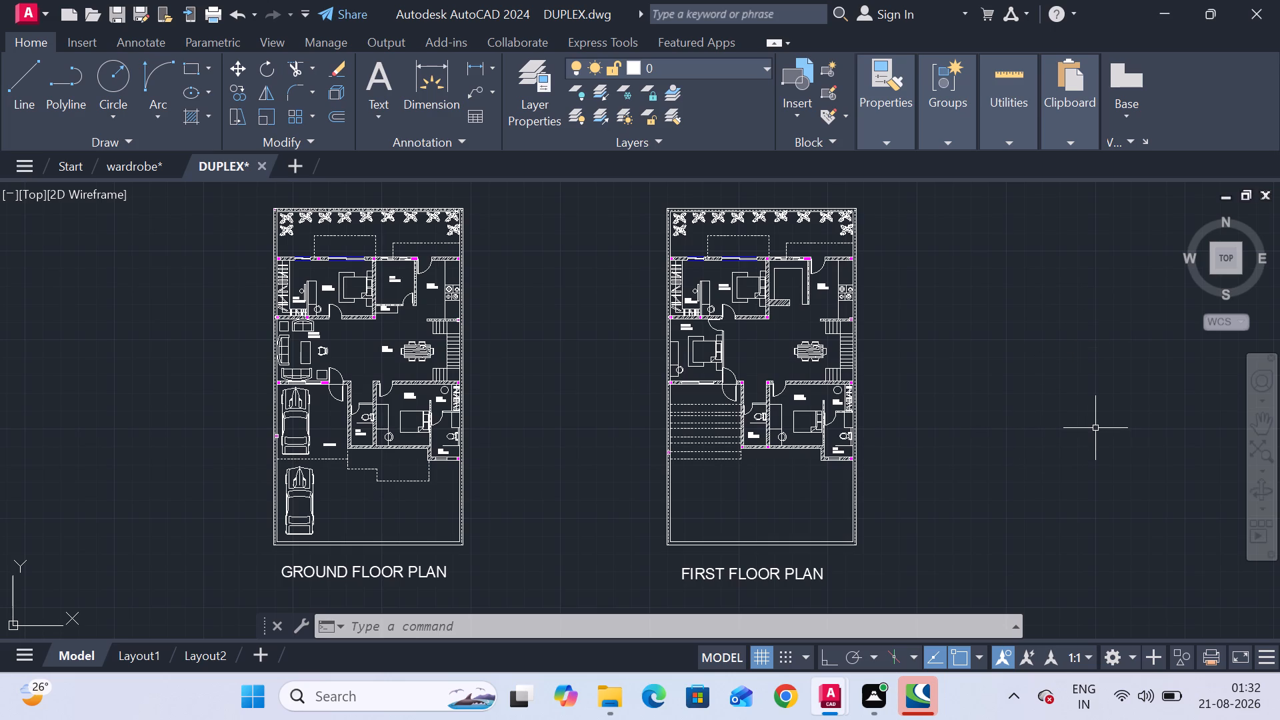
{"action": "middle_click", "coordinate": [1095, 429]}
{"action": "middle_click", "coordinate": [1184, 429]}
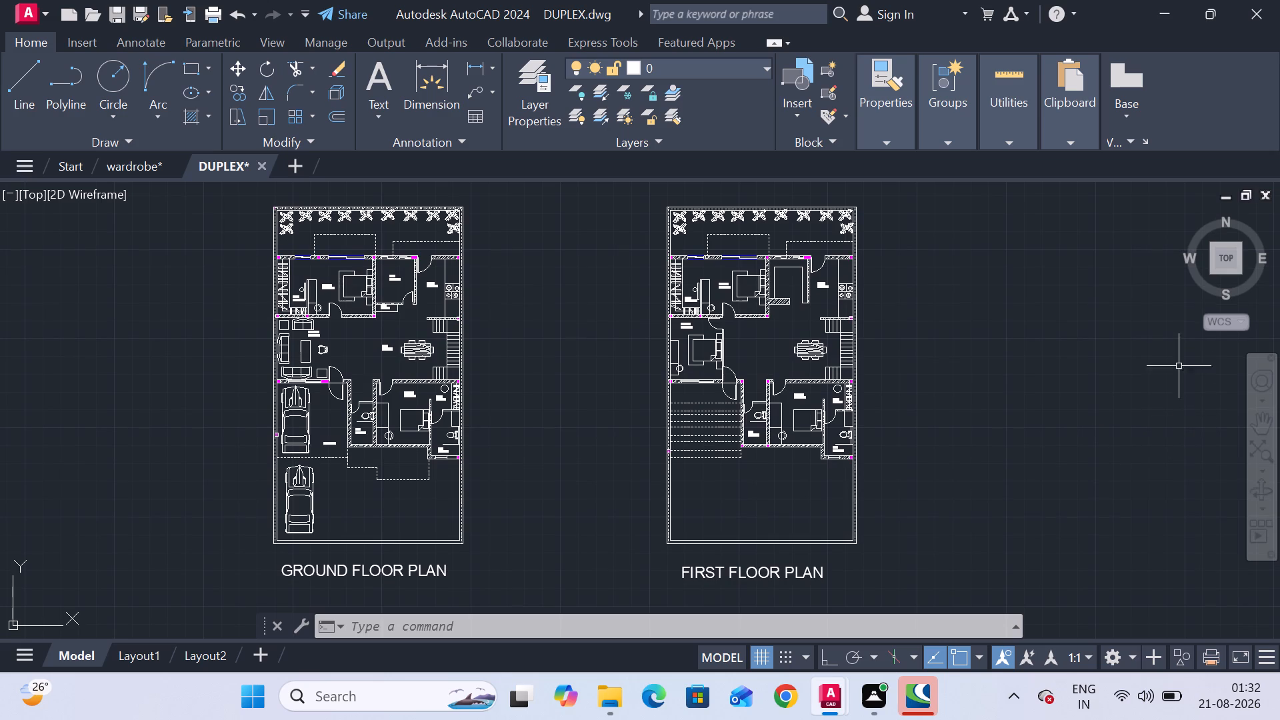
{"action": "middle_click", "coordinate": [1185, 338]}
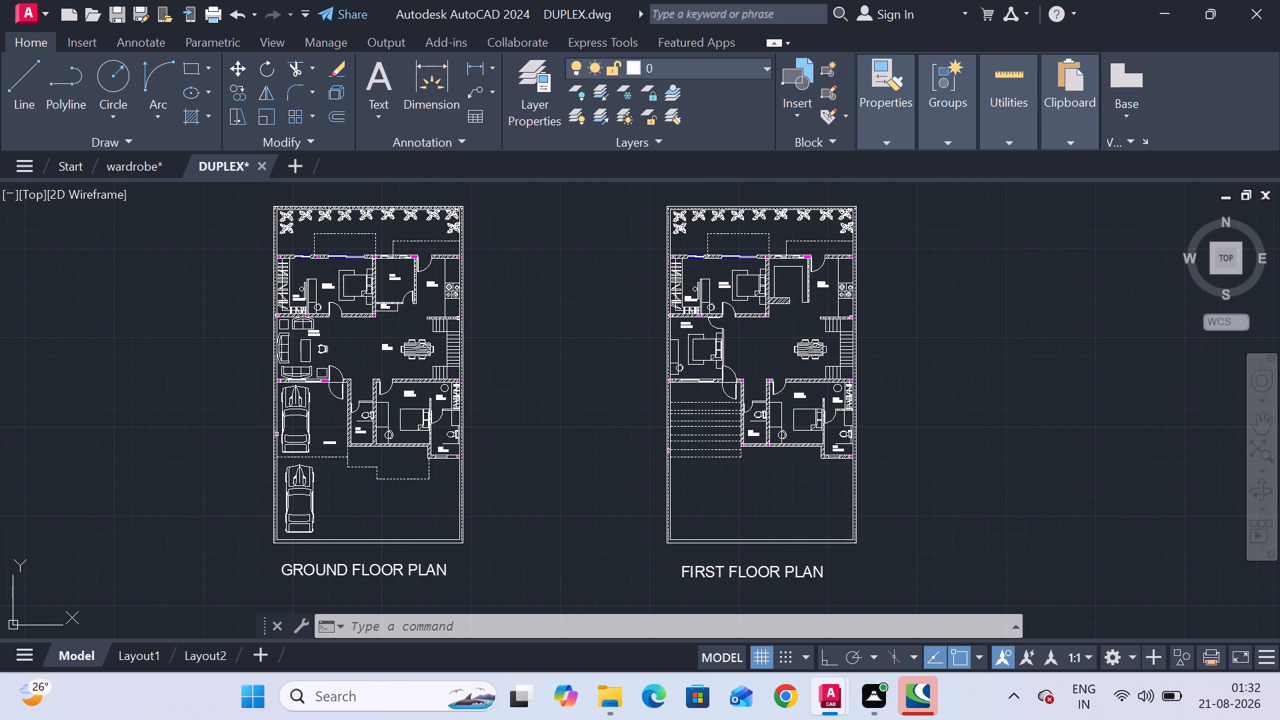
Examine the first floor's front bedroom, dress and toilets, and the ground floor's lobby dining area and staircase.
{"action": "scroll", "coordinate": [799, 415], "scroll_direction": "up", "scroll_amount": 5}
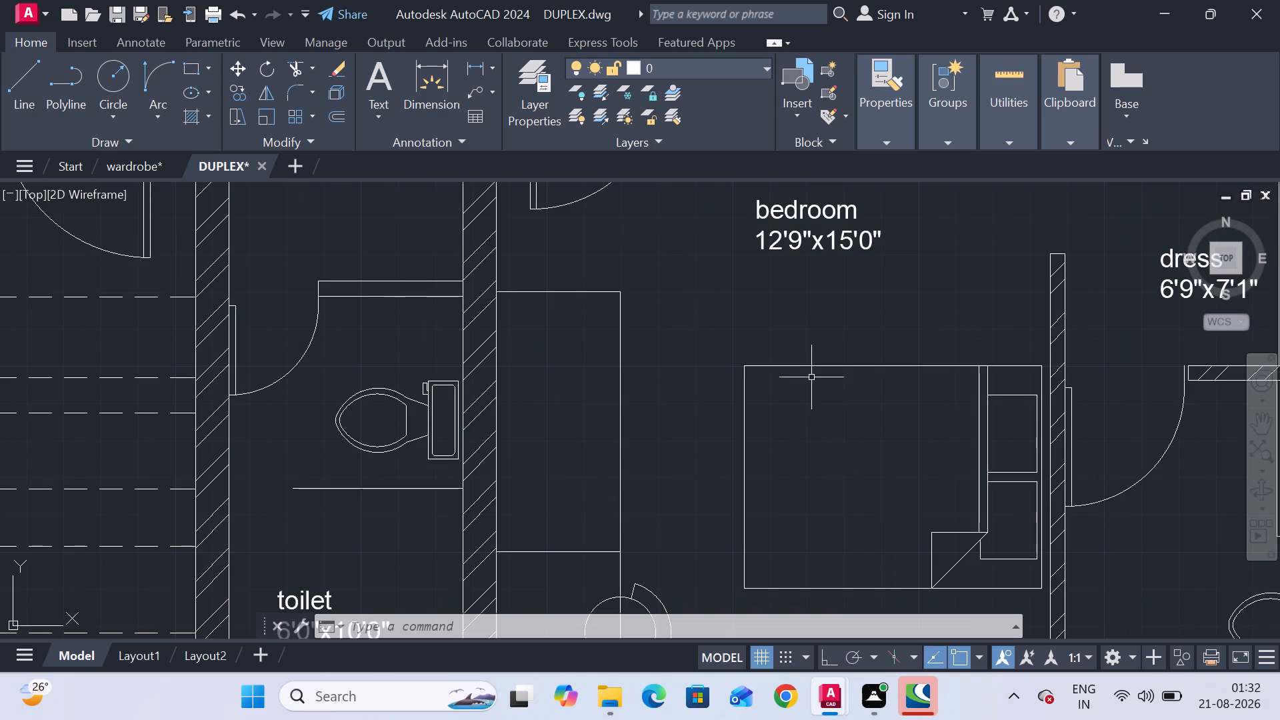
{"action": "scroll", "coordinate": [816, 367], "scroll_direction": "down", "scroll_amount": 3}
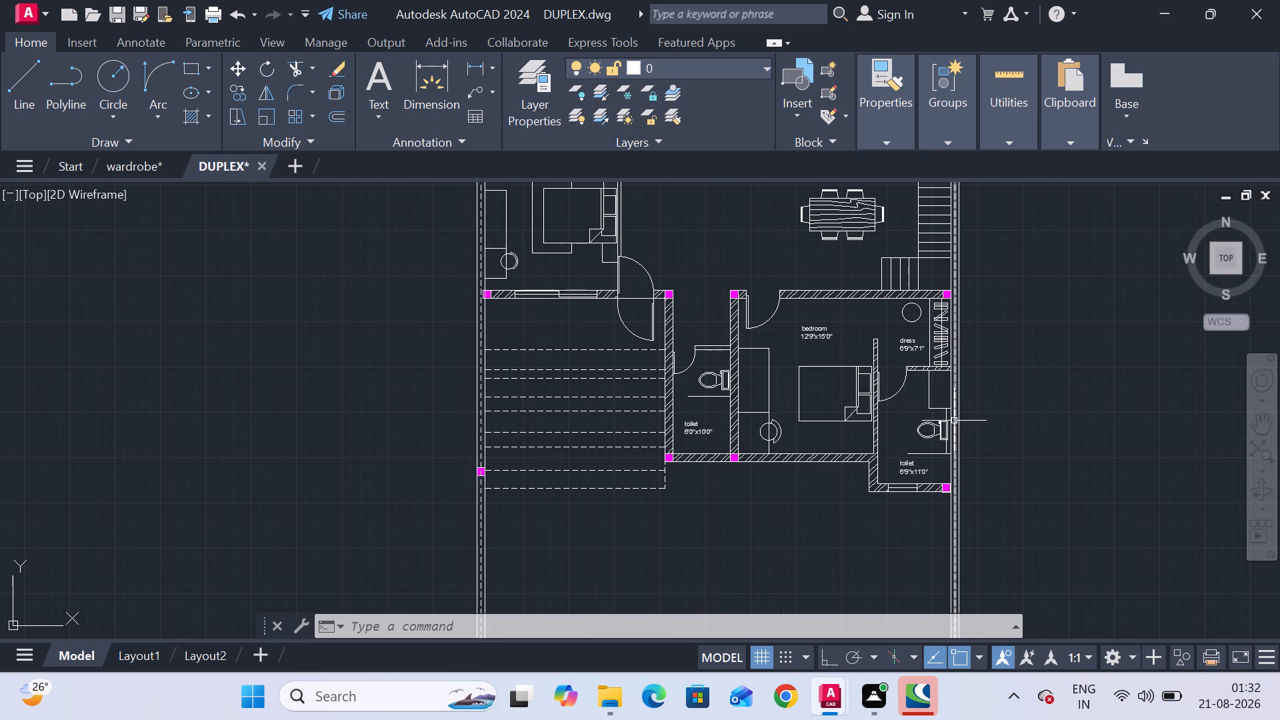
{"action": "scroll", "coordinate": [943, 427], "scroll_direction": "up", "scroll_amount": 5}
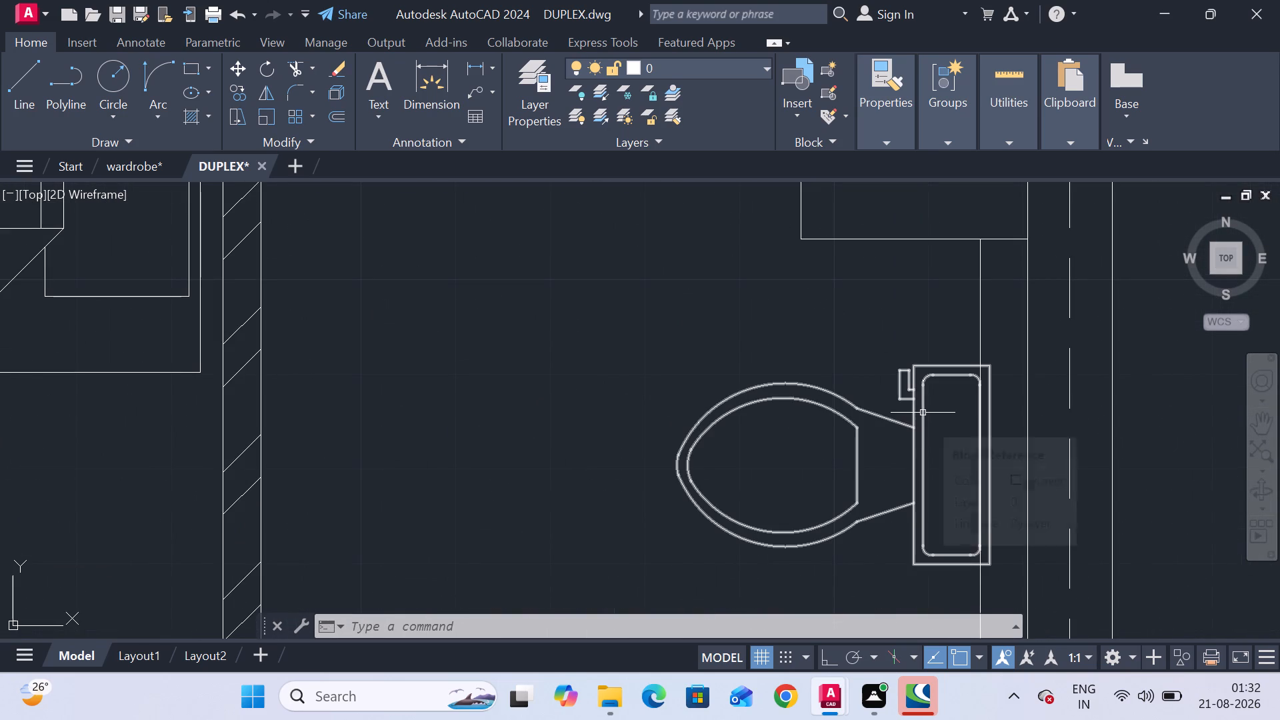
{"action": "scroll", "coordinate": [923, 413], "scroll_direction": "down", "scroll_amount": 4}
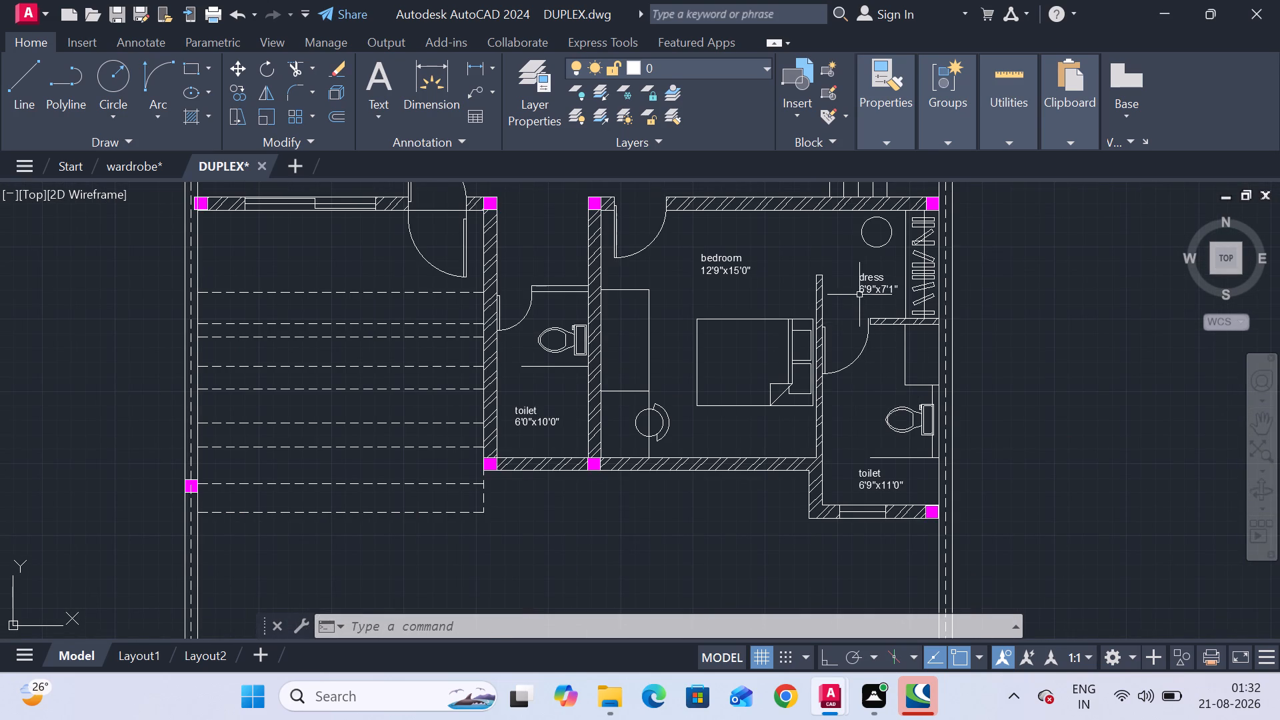
{"action": "middle_click_drag", "start_coordinate": [853, 289], "coordinate": [898, 365]}
{"action": "scroll", "coordinate": [894, 357], "scroll_direction": "down", "scroll_amount": 2}
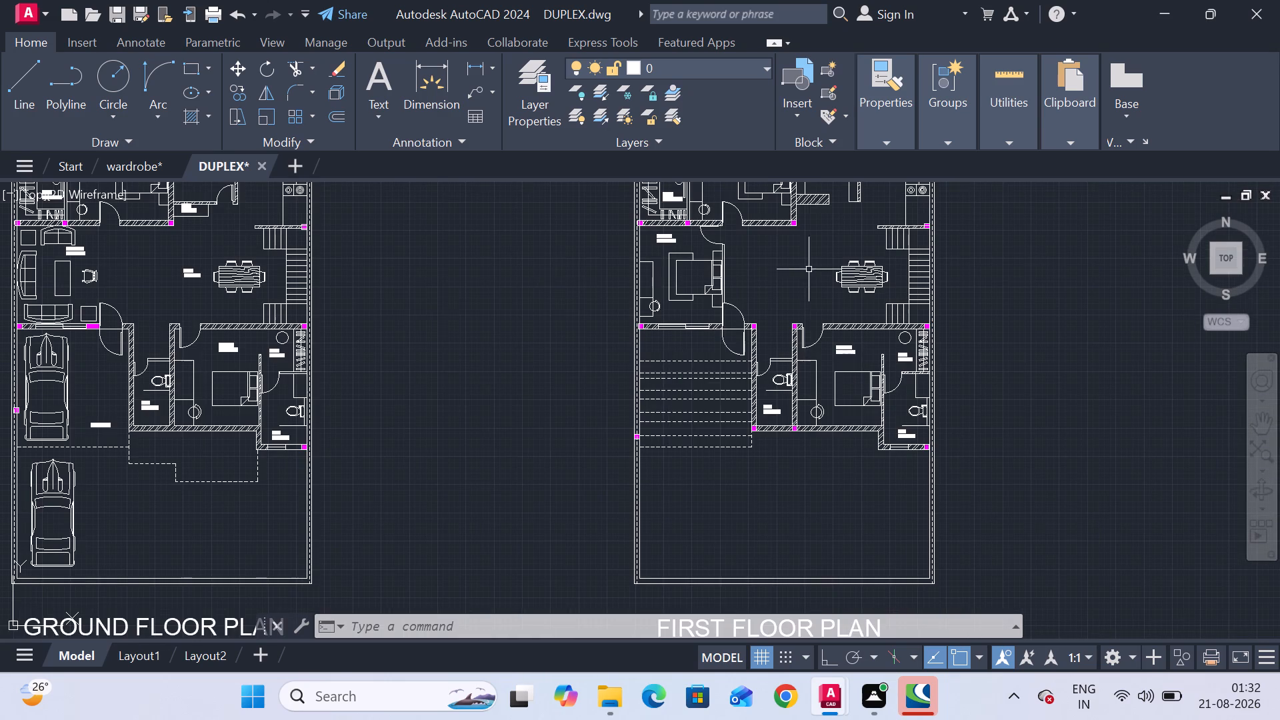
{"action": "middle_click_drag", "start_coordinate": [419, 312], "coordinate": [521, 340]}
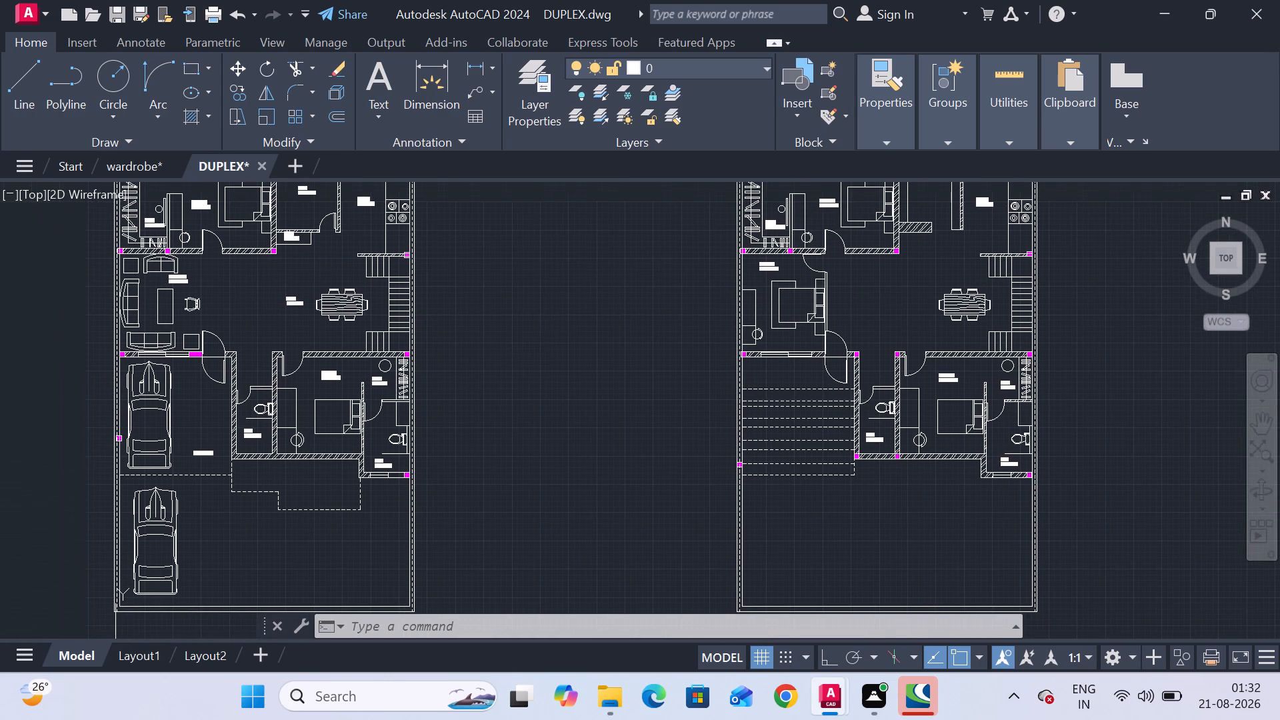
{"action": "scroll", "coordinate": [531, 315], "scroll_direction": "down", "scroll_amount": 1}
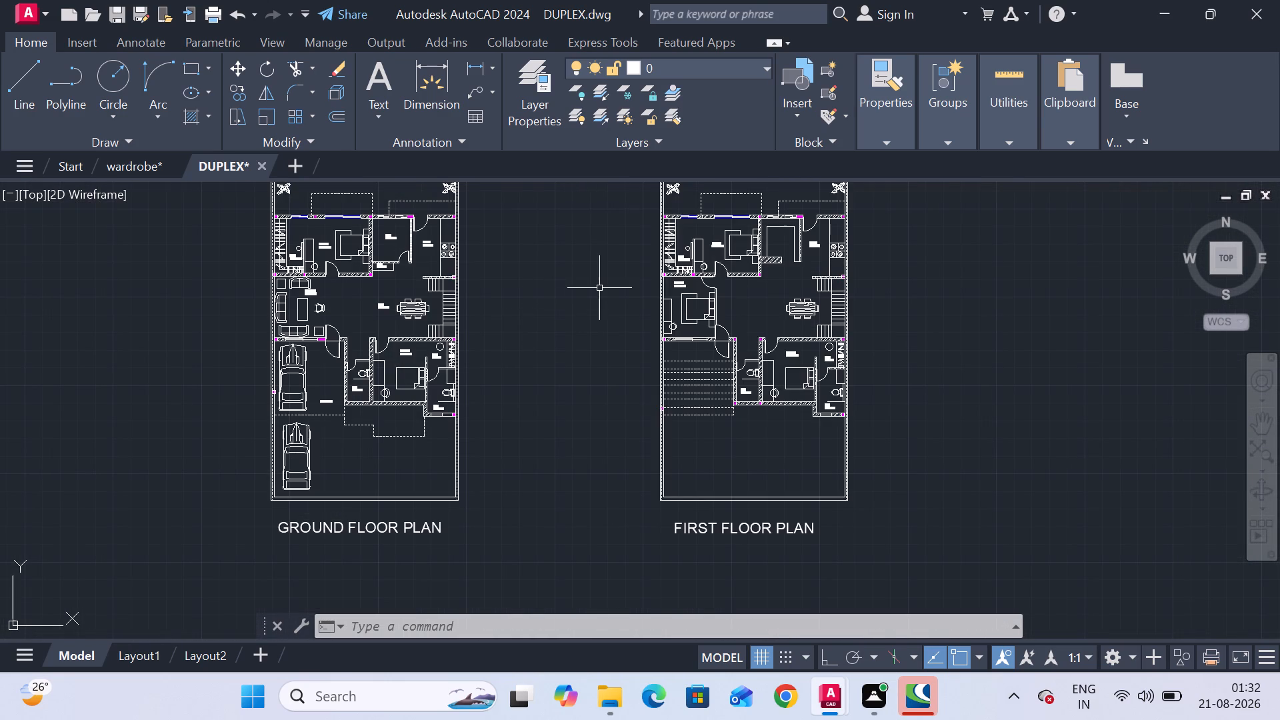
{"action": "scroll", "coordinate": [427, 307], "scroll_direction": "up", "scroll_amount": 4}
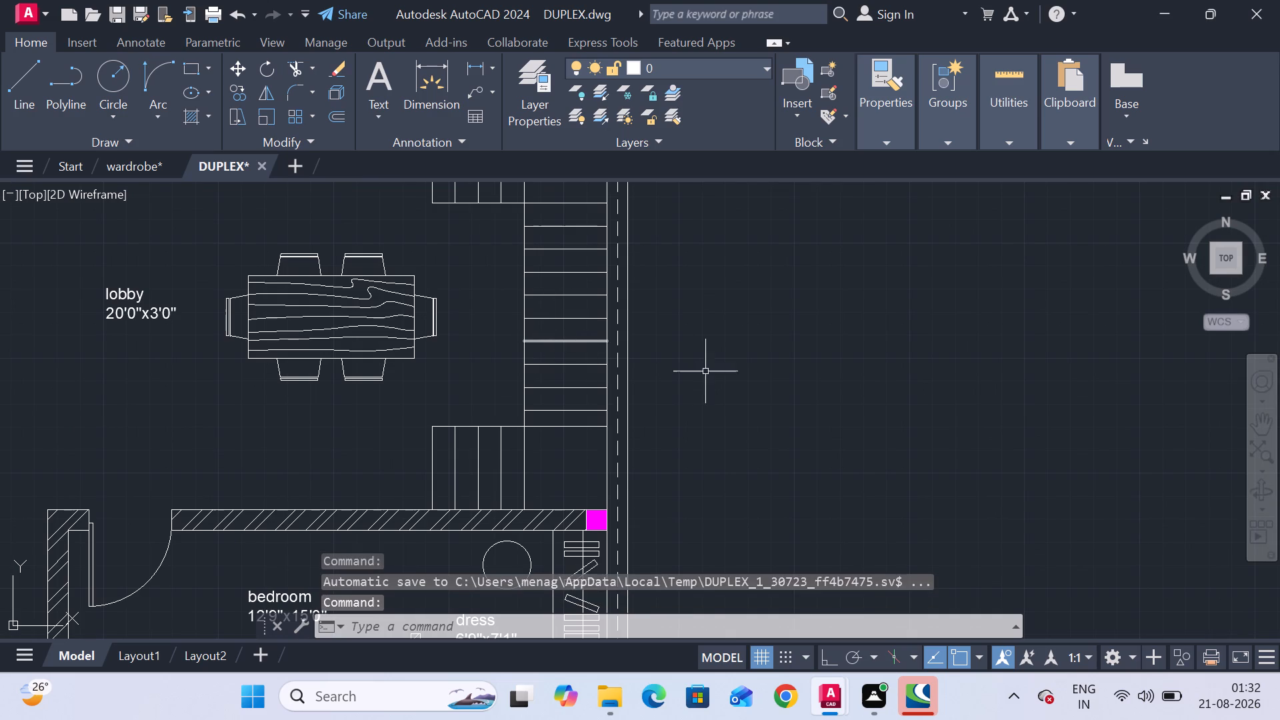
{"action": "scroll", "coordinate": [729, 375], "scroll_direction": "down", "scroll_amount": 4}
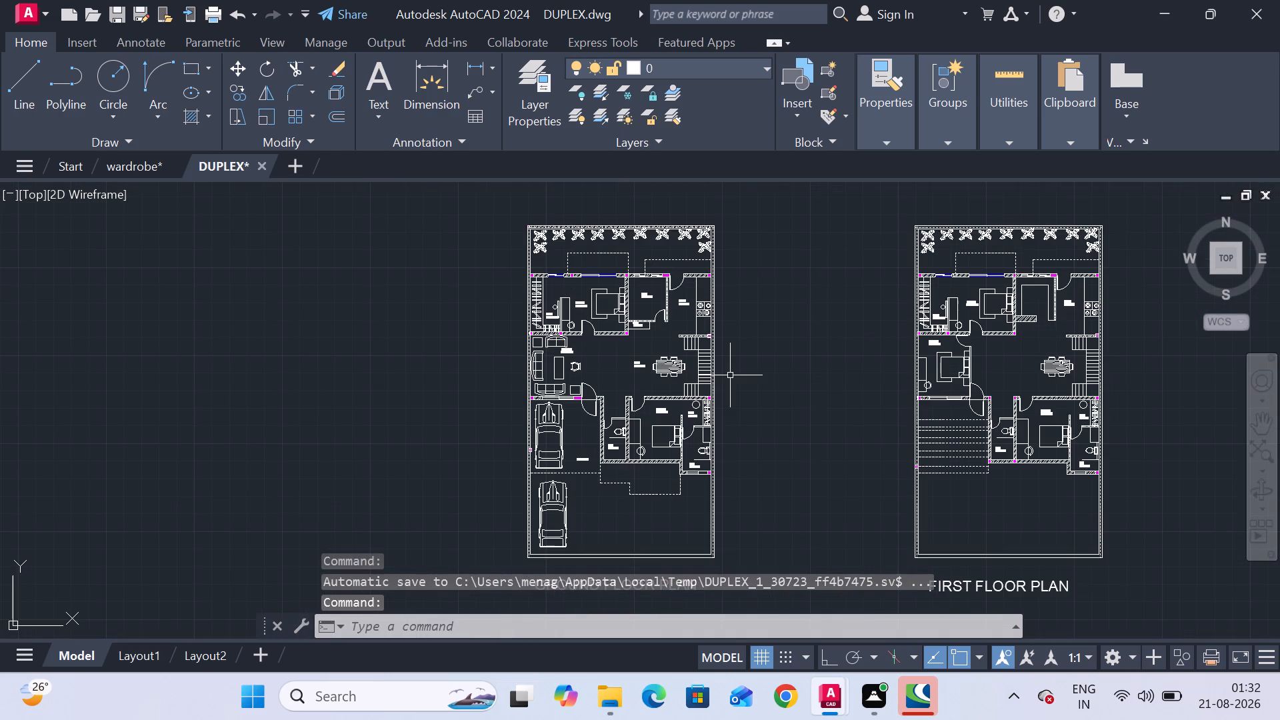
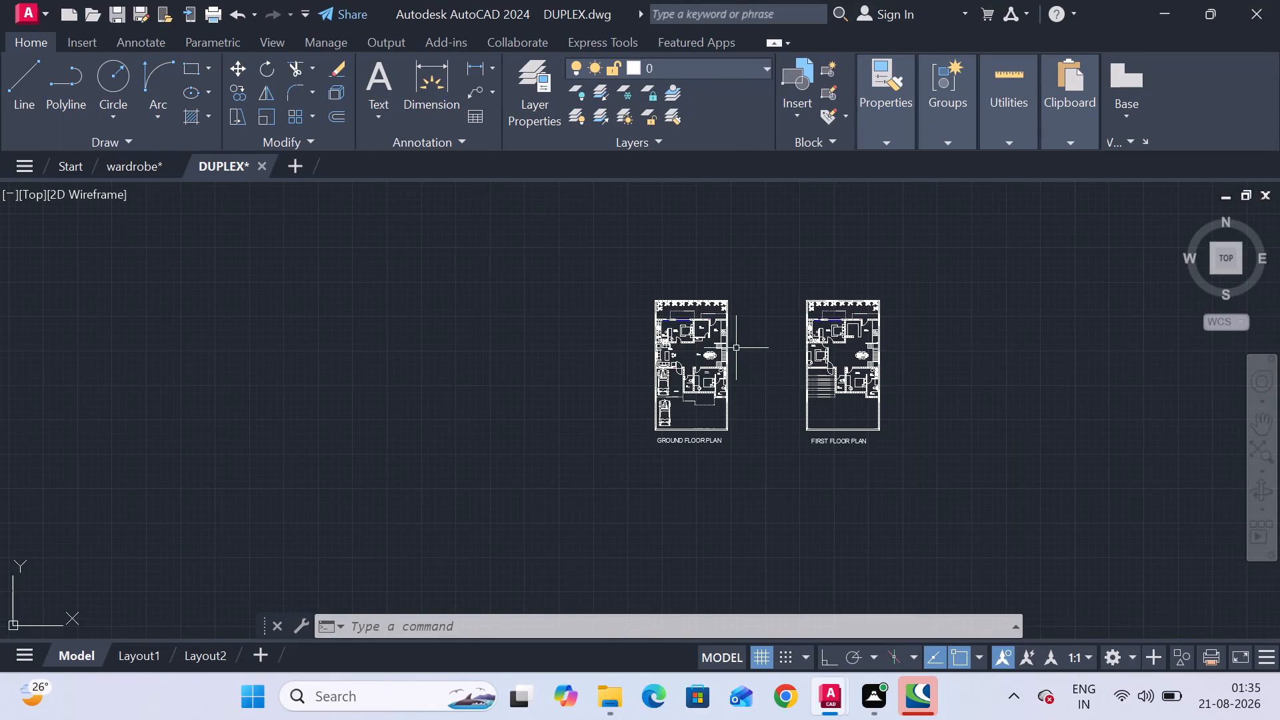
Examine the ground floor's car parking, front bedroom, toilets, lobby and staircase, and both complete floor plans side by side.
{"action": "middle_click_drag", "start_coordinate": [735, 348], "coordinate": [629, 281]}
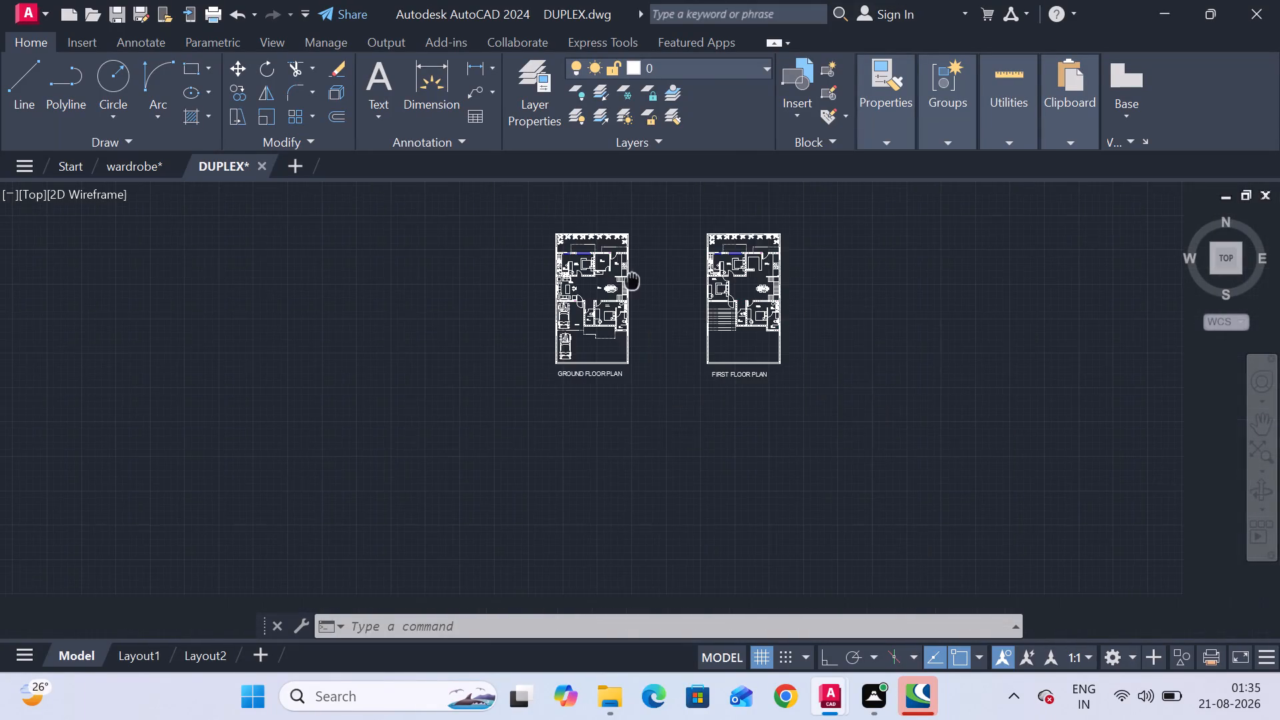
{"action": "middle_click_drag", "start_coordinate": [629, 281], "coordinate": [623, 281]}
{"action": "scroll", "coordinate": [568, 307], "scroll_direction": "up", "scroll_amount": 5}
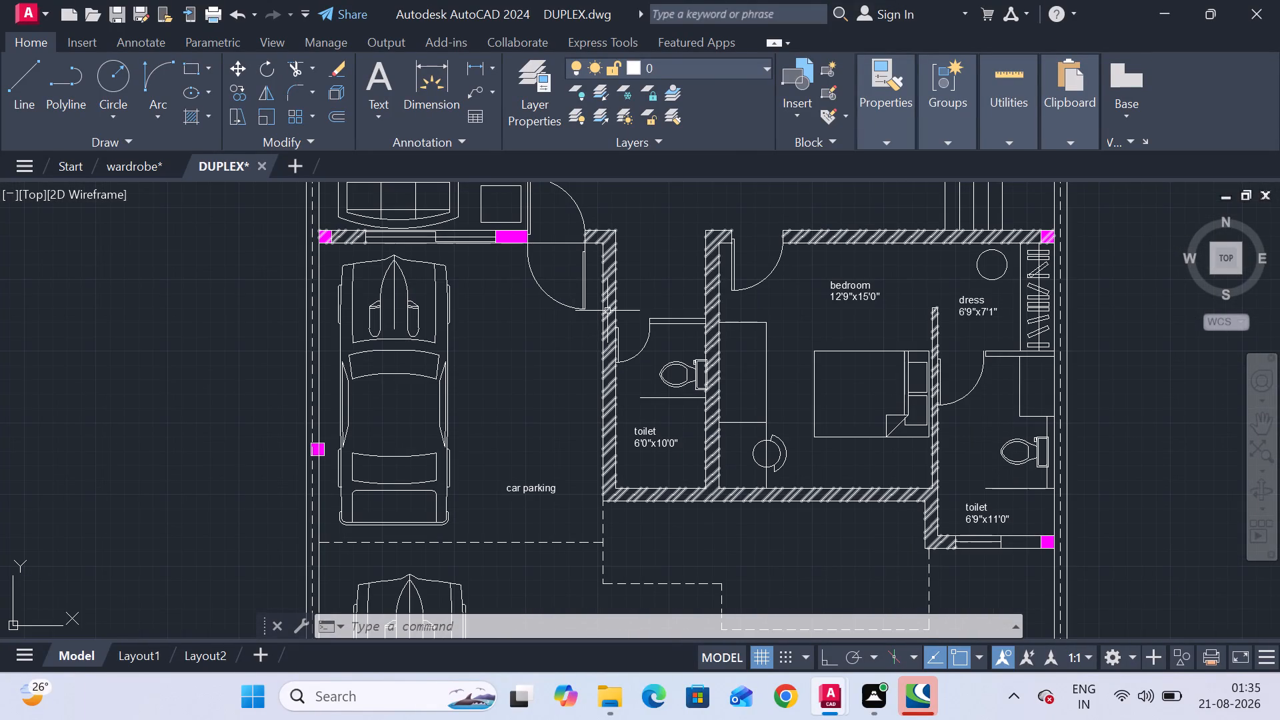
{"action": "scroll", "coordinate": [609, 311], "scroll_direction": "down", "scroll_amount": 3}
{"action": "scroll", "coordinate": [710, 221], "scroll_direction": "up", "scroll_amount": 4}
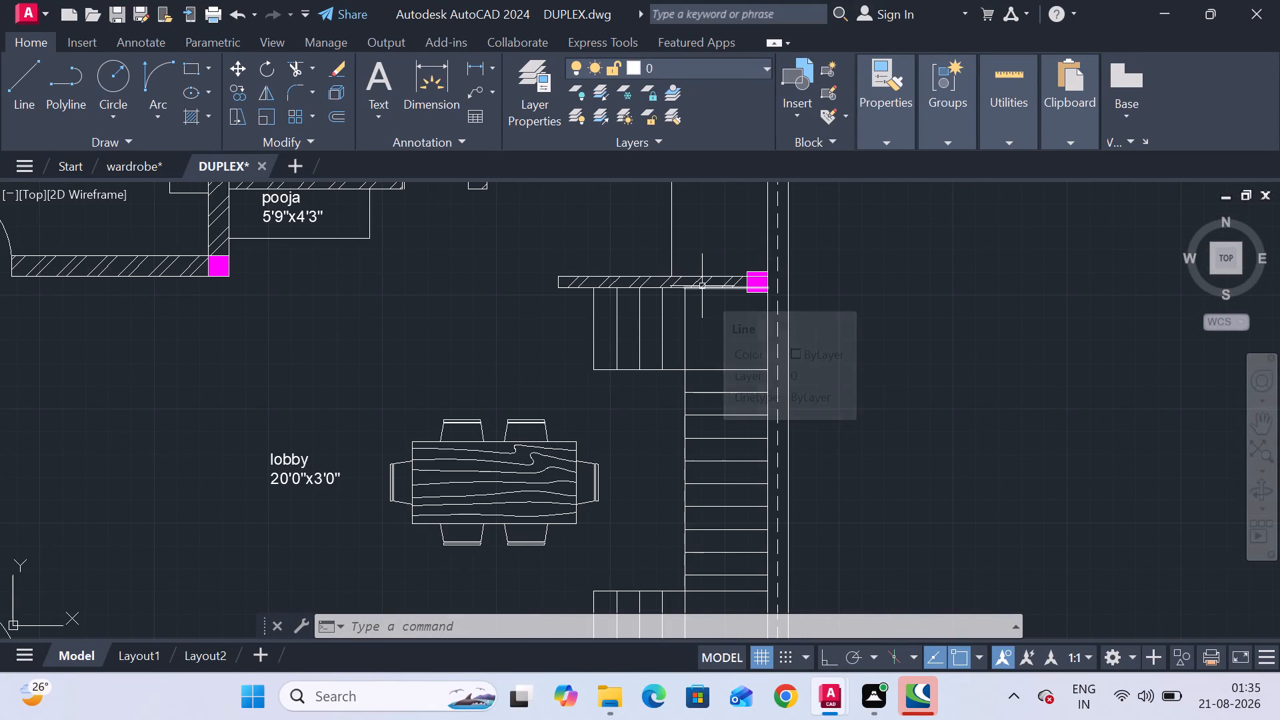
{"action": "scroll", "coordinate": [702, 281], "scroll_direction": "down", "scroll_amount": 3}
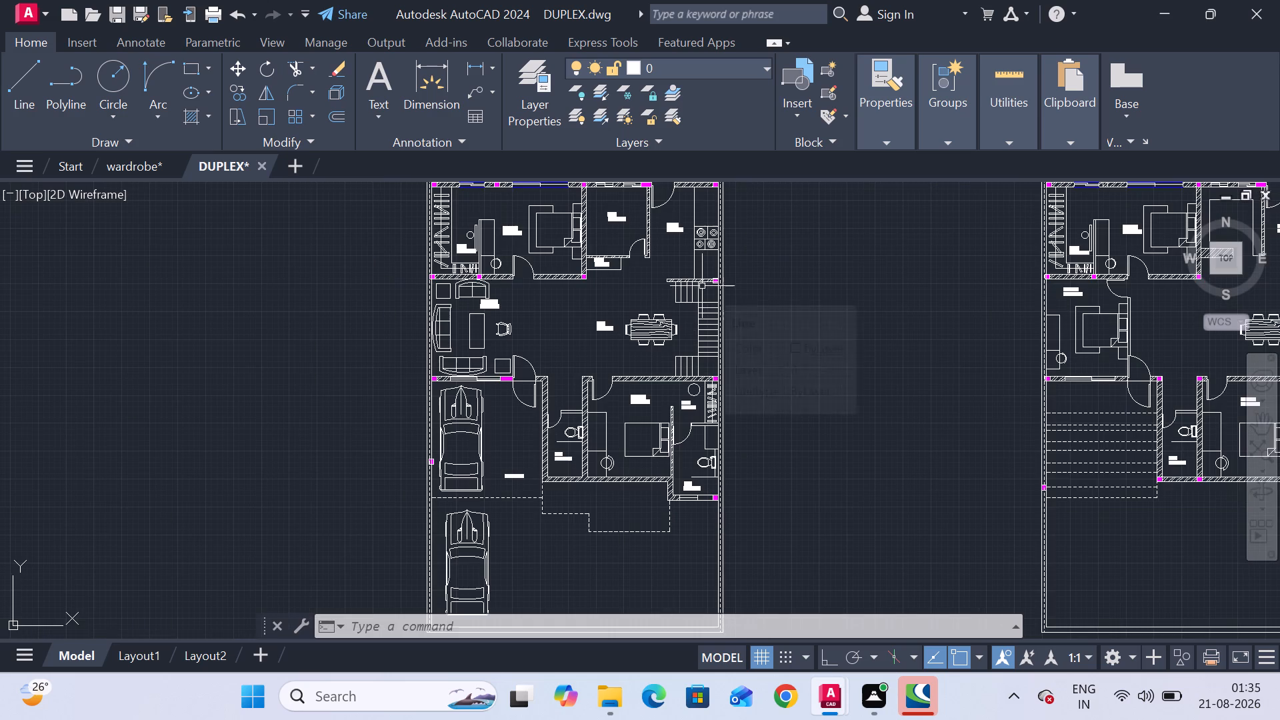
{"action": "middle_click_drag", "start_coordinate": [599, 345], "coordinate": [563, 293]}
{"action": "scroll", "coordinate": [563, 293], "scroll_direction": "down", "scroll_amount": 1}
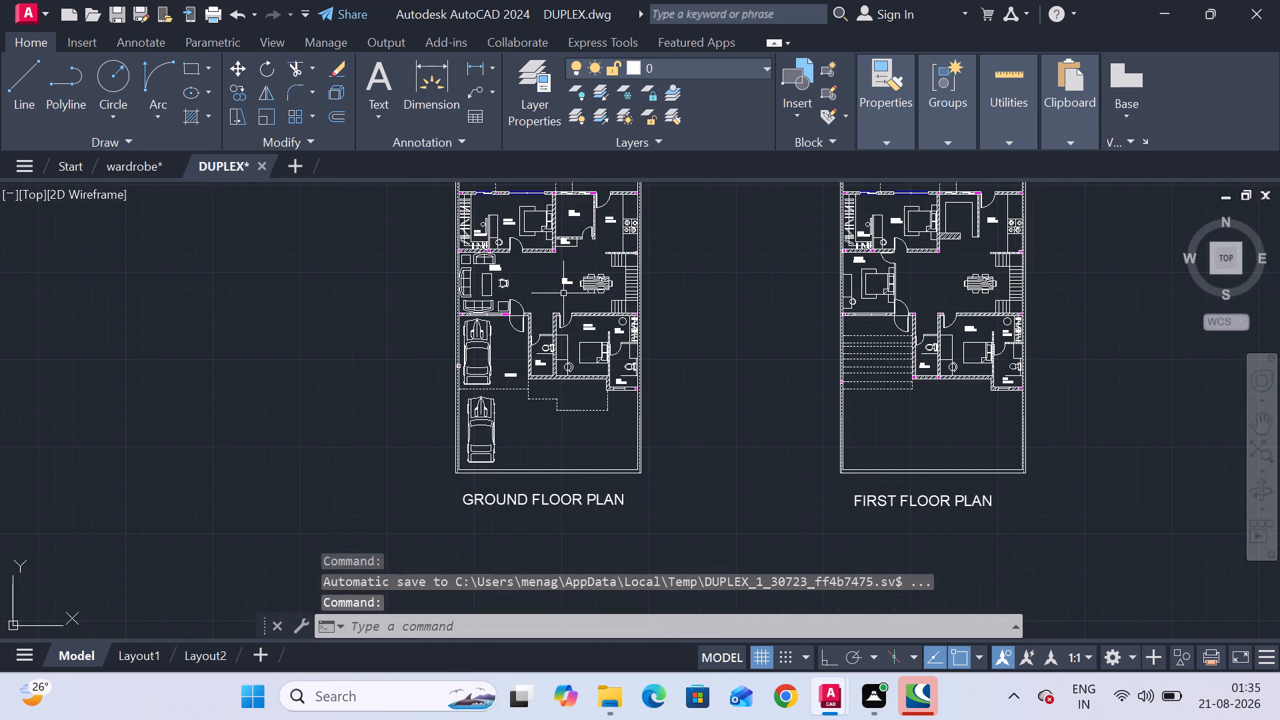
{"action": "middle_click_drag", "start_coordinate": [916, 320], "coordinate": [749, 327]}
{"action": "middle_click_drag", "start_coordinate": [749, 327], "coordinate": [748, 371]}
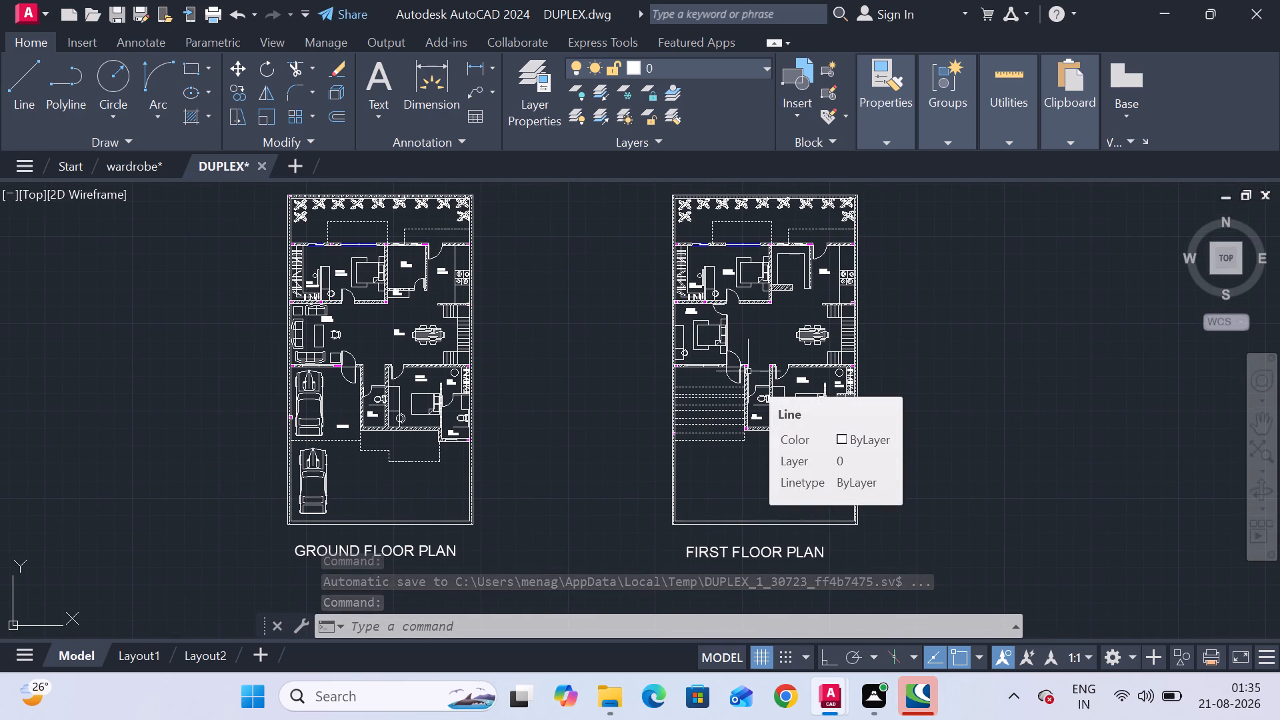
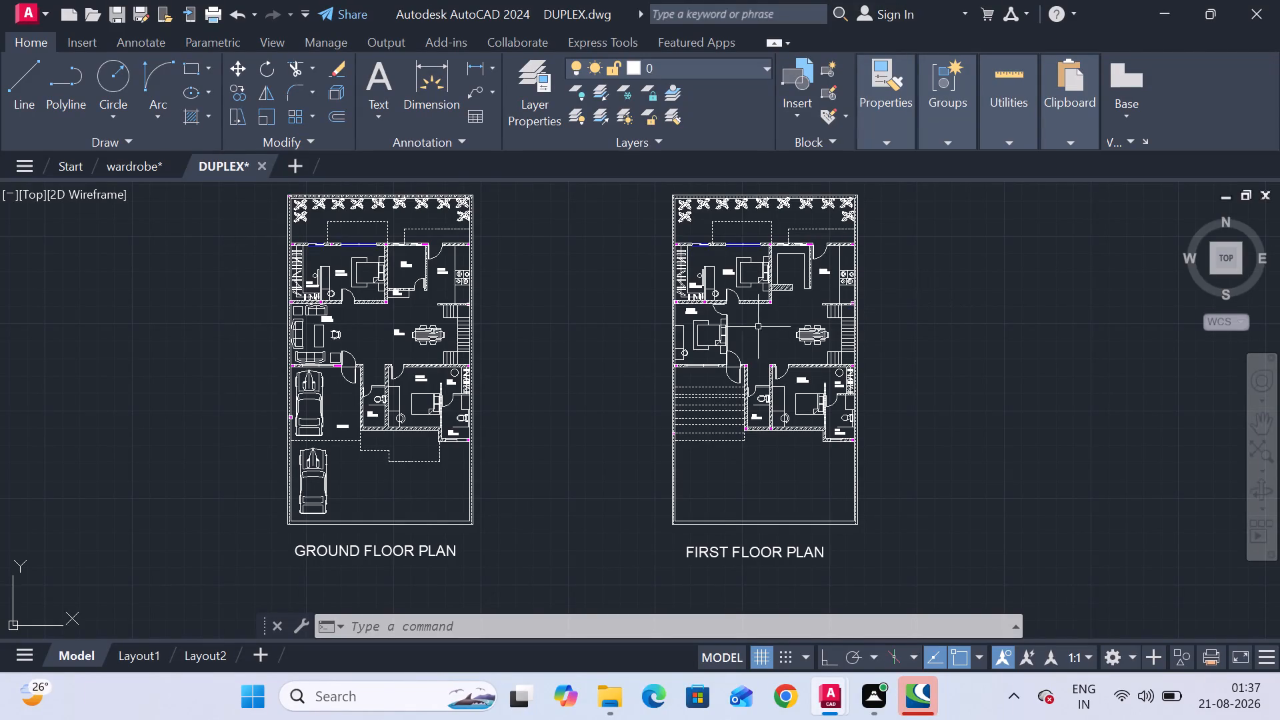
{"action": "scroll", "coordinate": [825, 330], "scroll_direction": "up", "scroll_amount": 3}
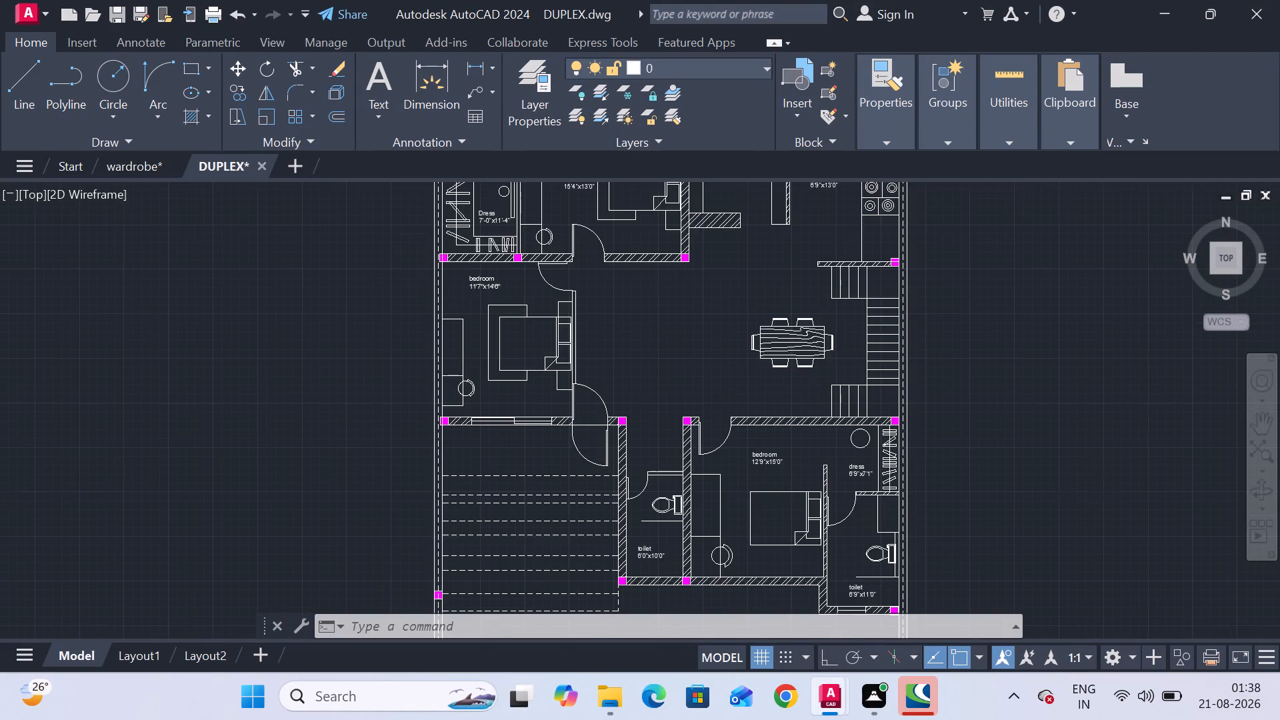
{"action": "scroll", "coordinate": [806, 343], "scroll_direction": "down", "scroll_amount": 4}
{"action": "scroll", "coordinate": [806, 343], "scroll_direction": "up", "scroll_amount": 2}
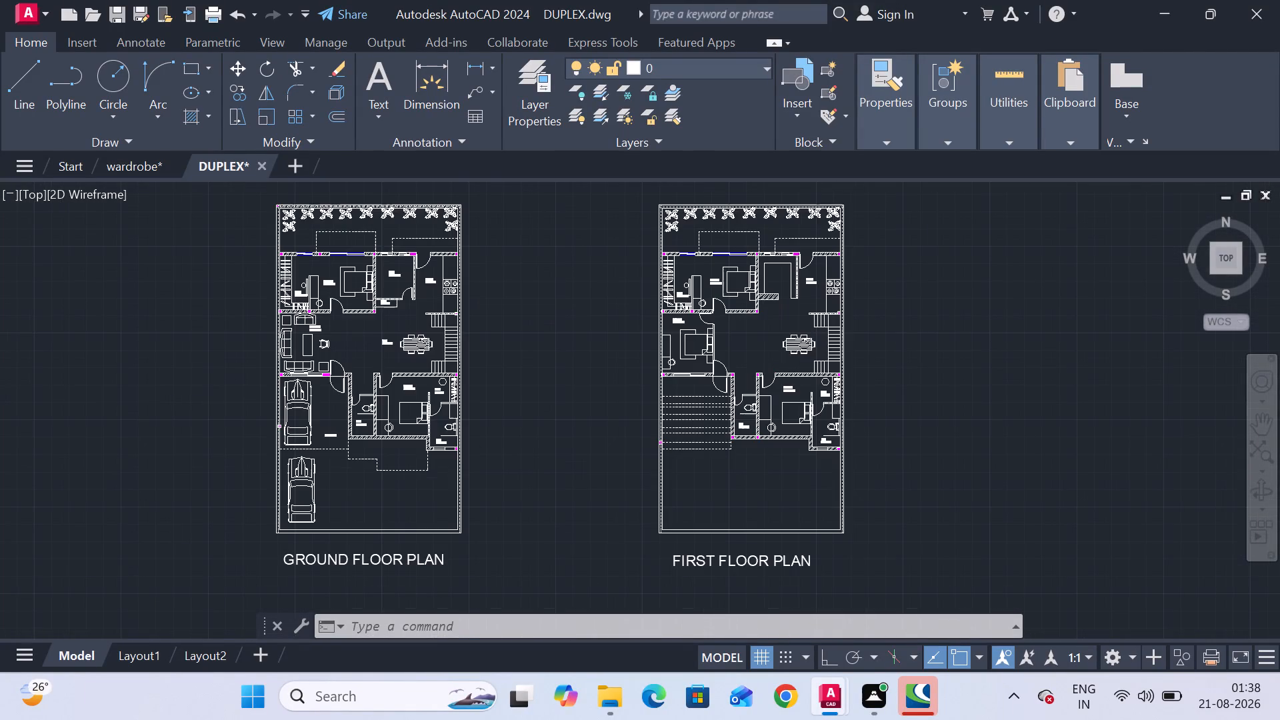
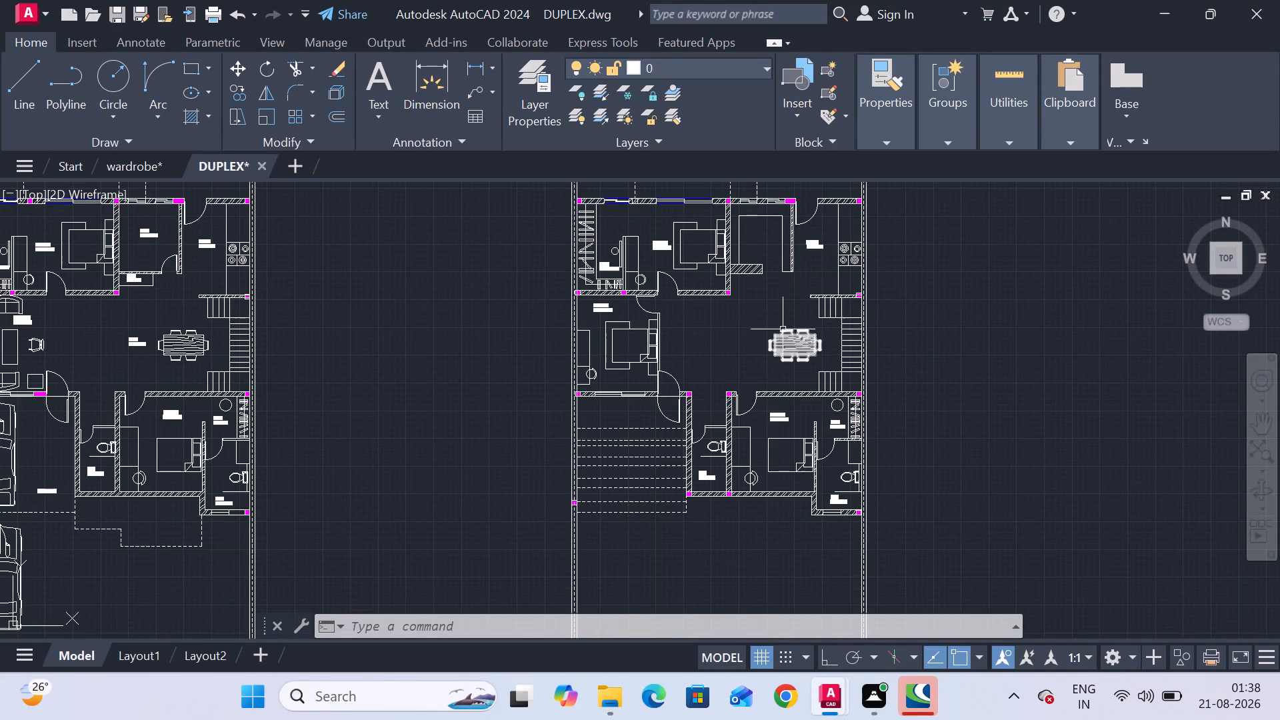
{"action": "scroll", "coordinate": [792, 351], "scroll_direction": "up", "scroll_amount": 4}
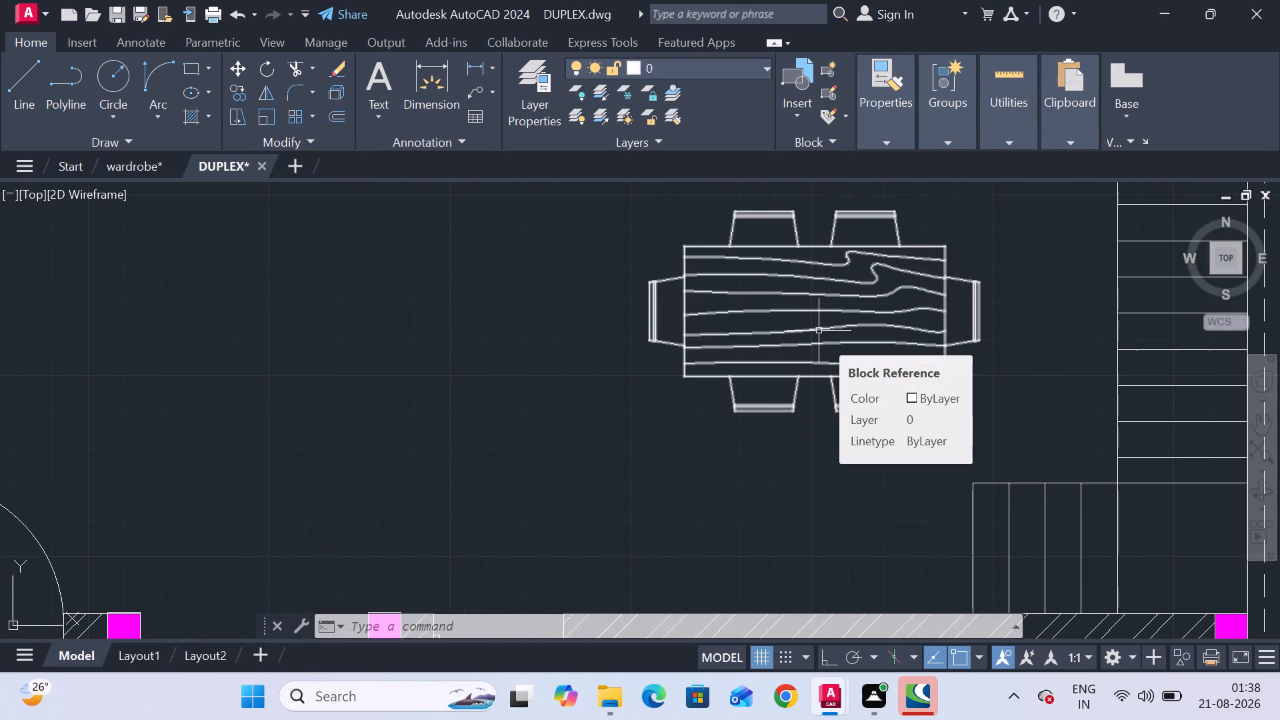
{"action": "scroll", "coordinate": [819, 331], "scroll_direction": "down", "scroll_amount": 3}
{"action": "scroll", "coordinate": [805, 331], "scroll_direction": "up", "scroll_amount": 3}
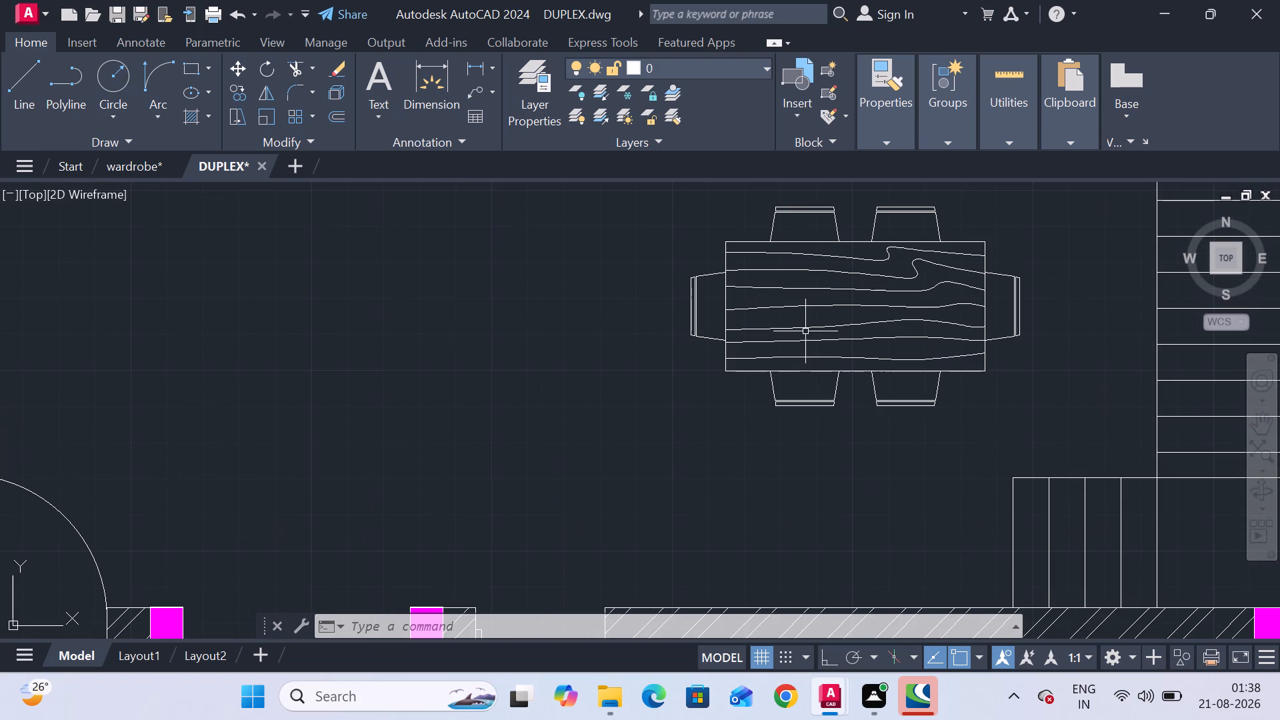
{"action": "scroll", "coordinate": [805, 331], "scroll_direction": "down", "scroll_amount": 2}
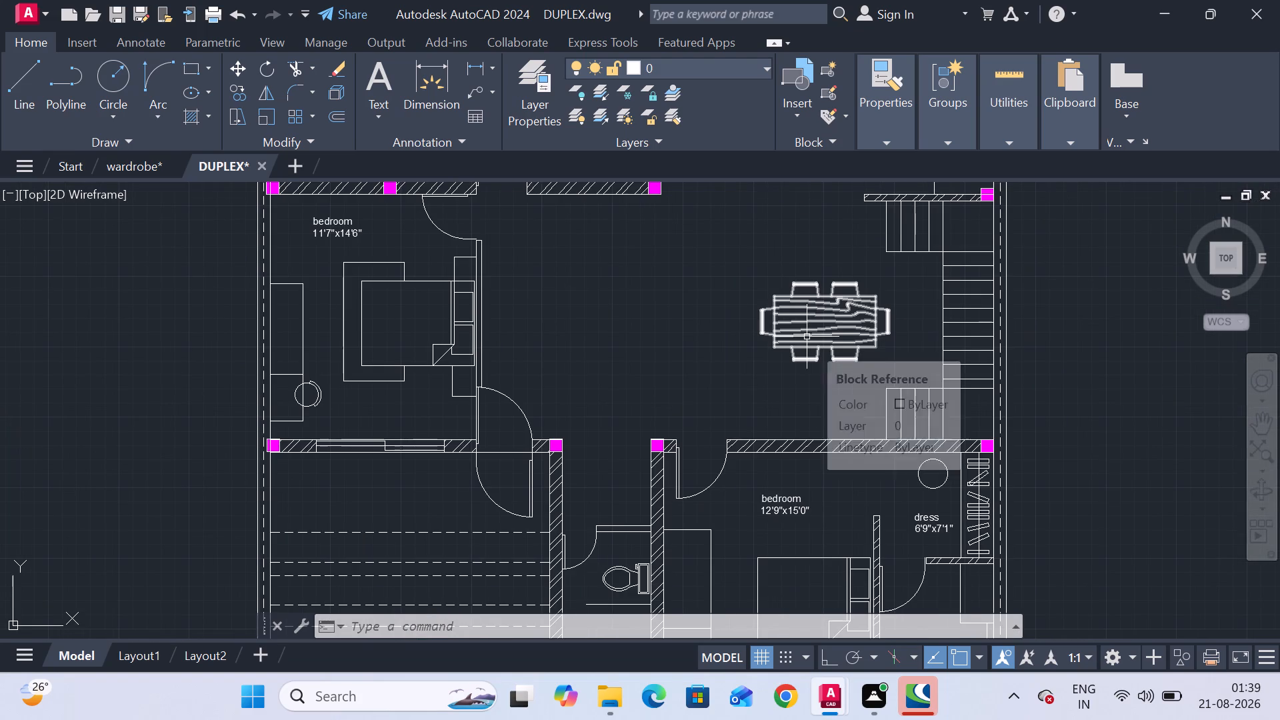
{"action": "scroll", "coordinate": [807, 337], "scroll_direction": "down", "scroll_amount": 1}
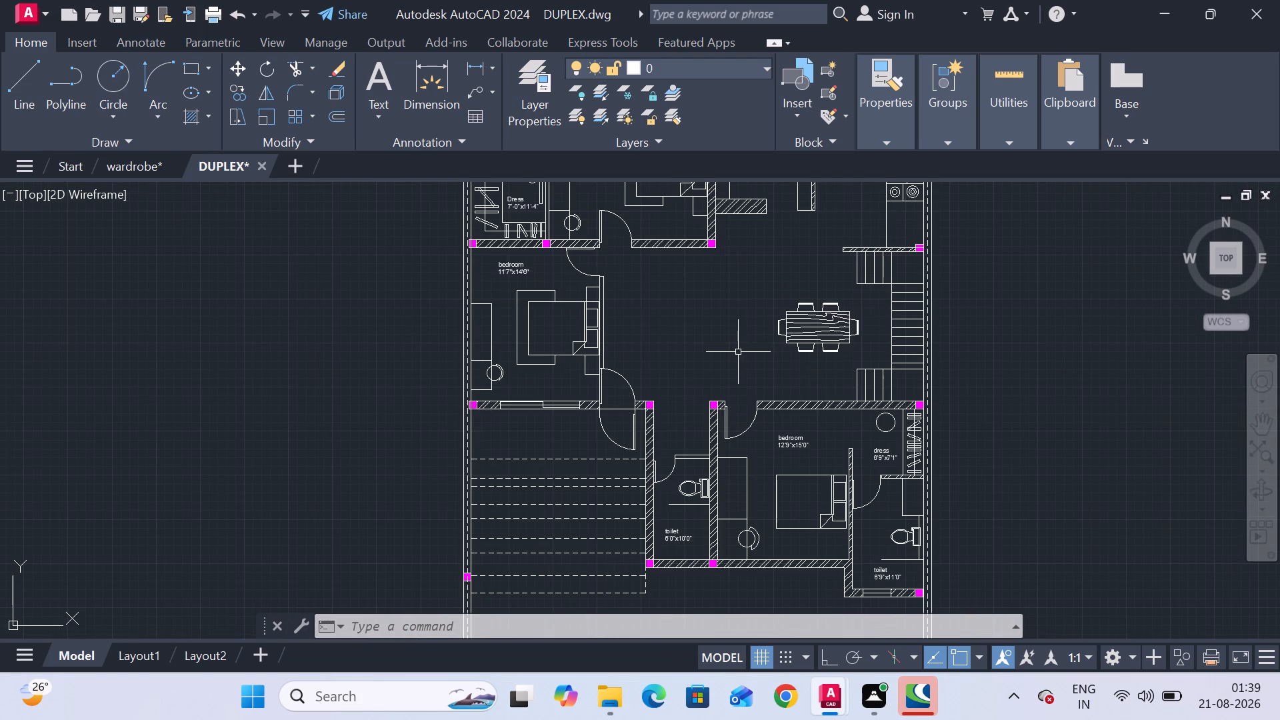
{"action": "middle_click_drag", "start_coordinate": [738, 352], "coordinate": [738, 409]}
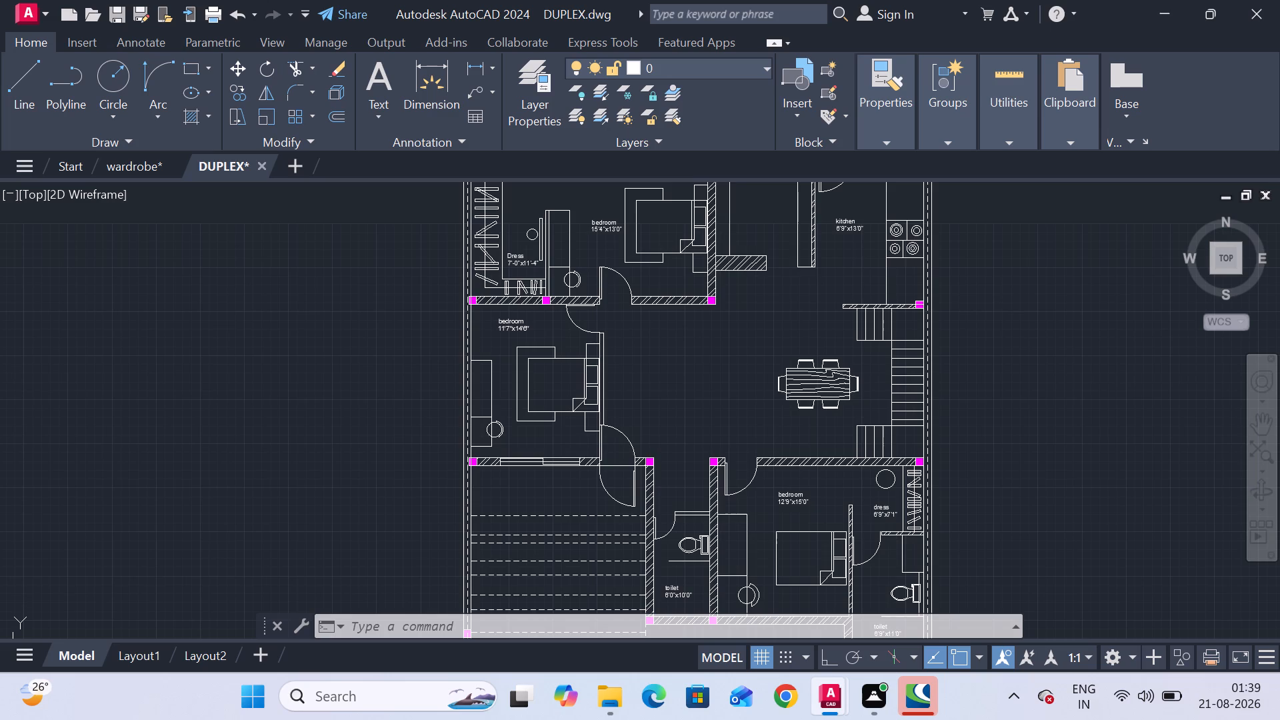
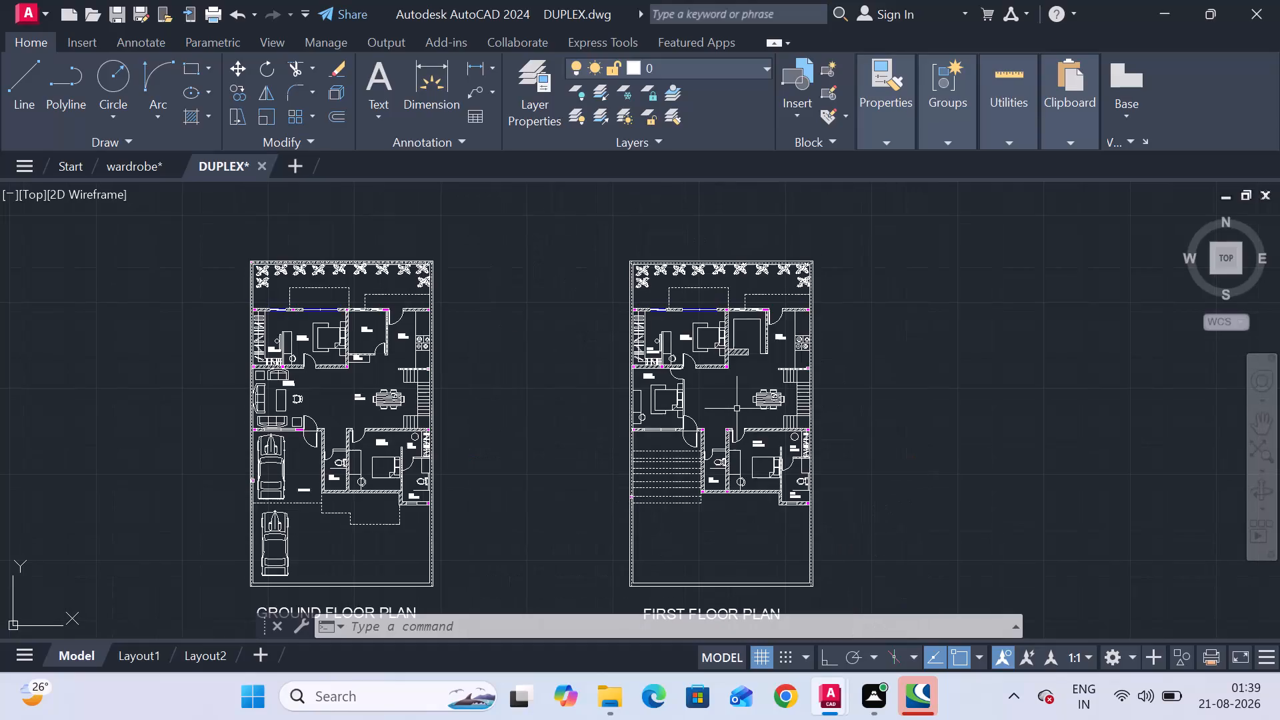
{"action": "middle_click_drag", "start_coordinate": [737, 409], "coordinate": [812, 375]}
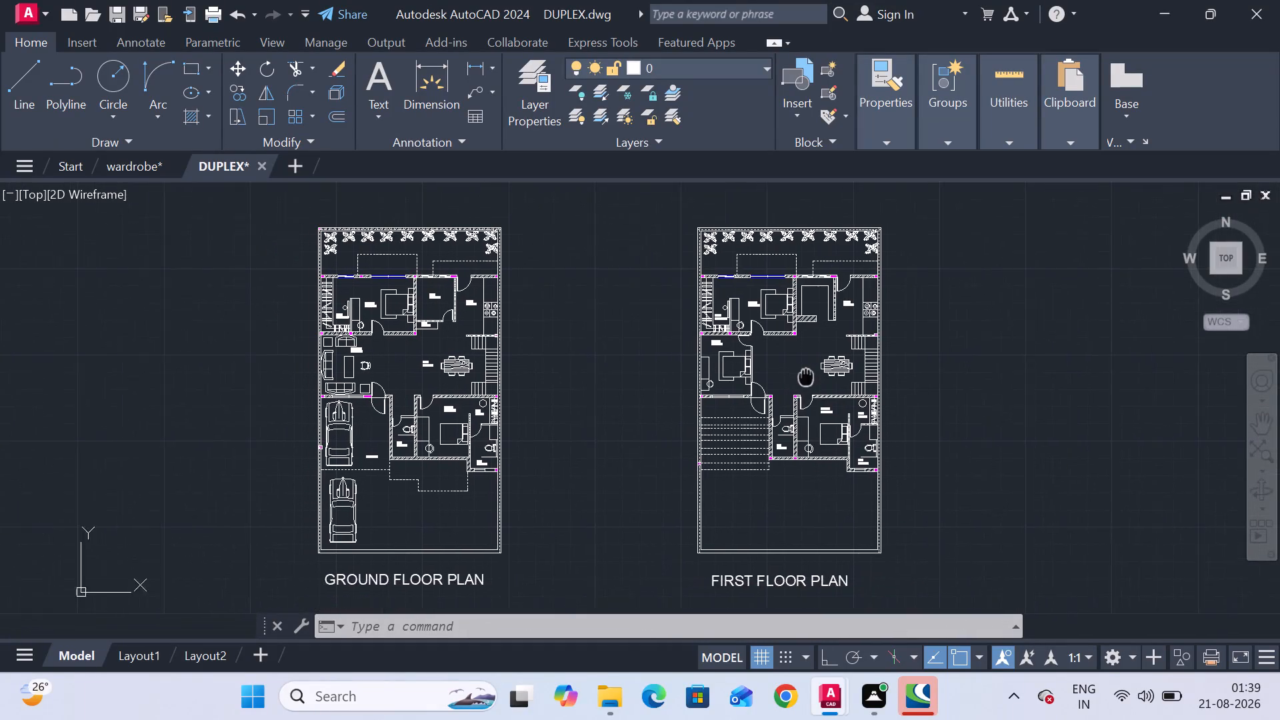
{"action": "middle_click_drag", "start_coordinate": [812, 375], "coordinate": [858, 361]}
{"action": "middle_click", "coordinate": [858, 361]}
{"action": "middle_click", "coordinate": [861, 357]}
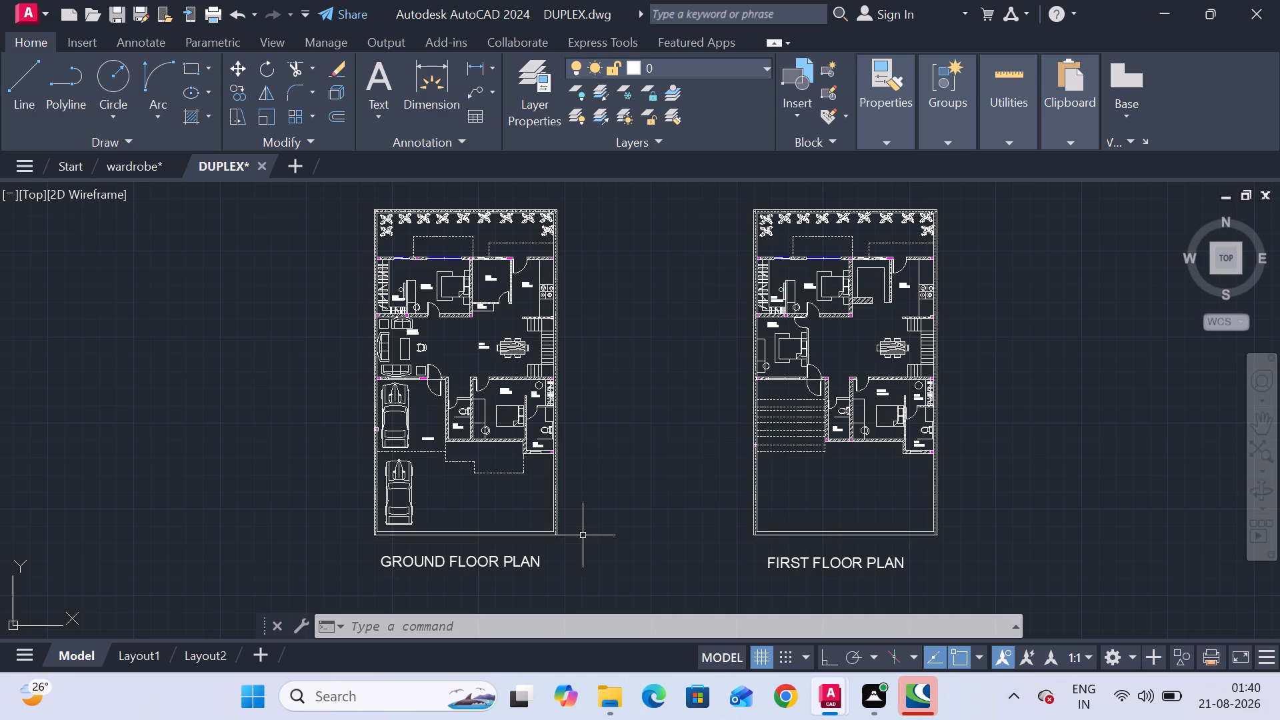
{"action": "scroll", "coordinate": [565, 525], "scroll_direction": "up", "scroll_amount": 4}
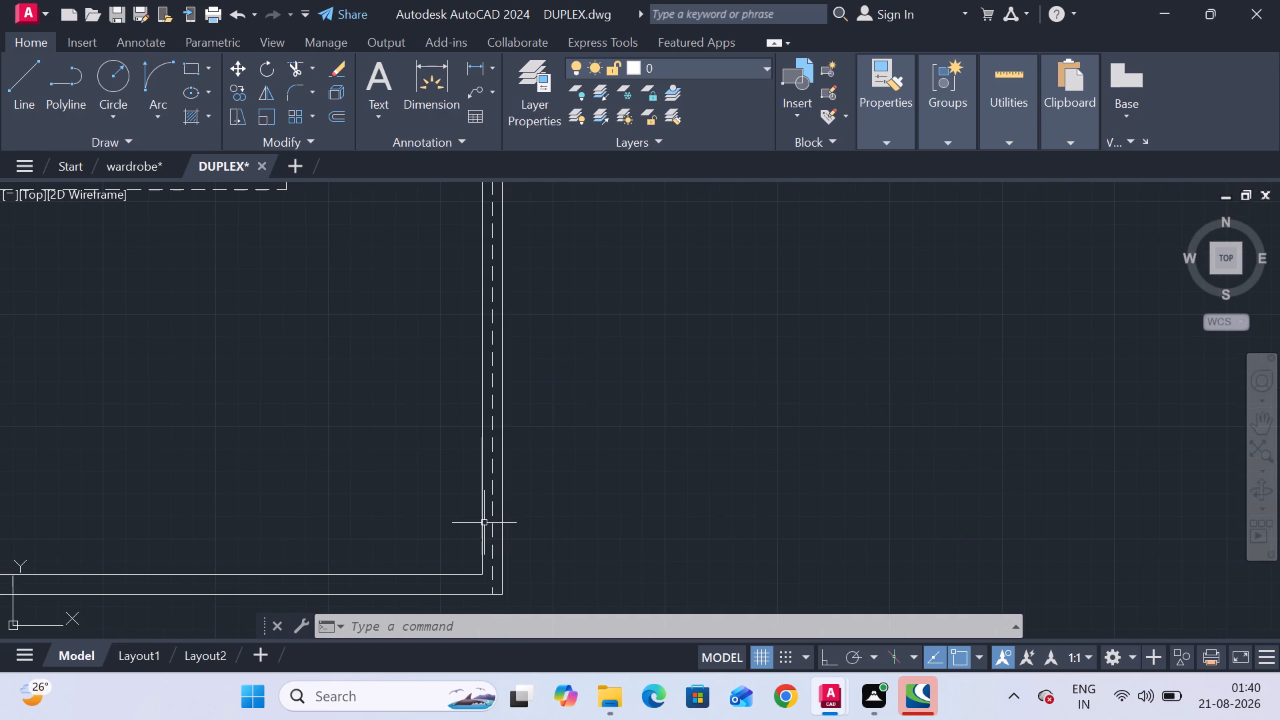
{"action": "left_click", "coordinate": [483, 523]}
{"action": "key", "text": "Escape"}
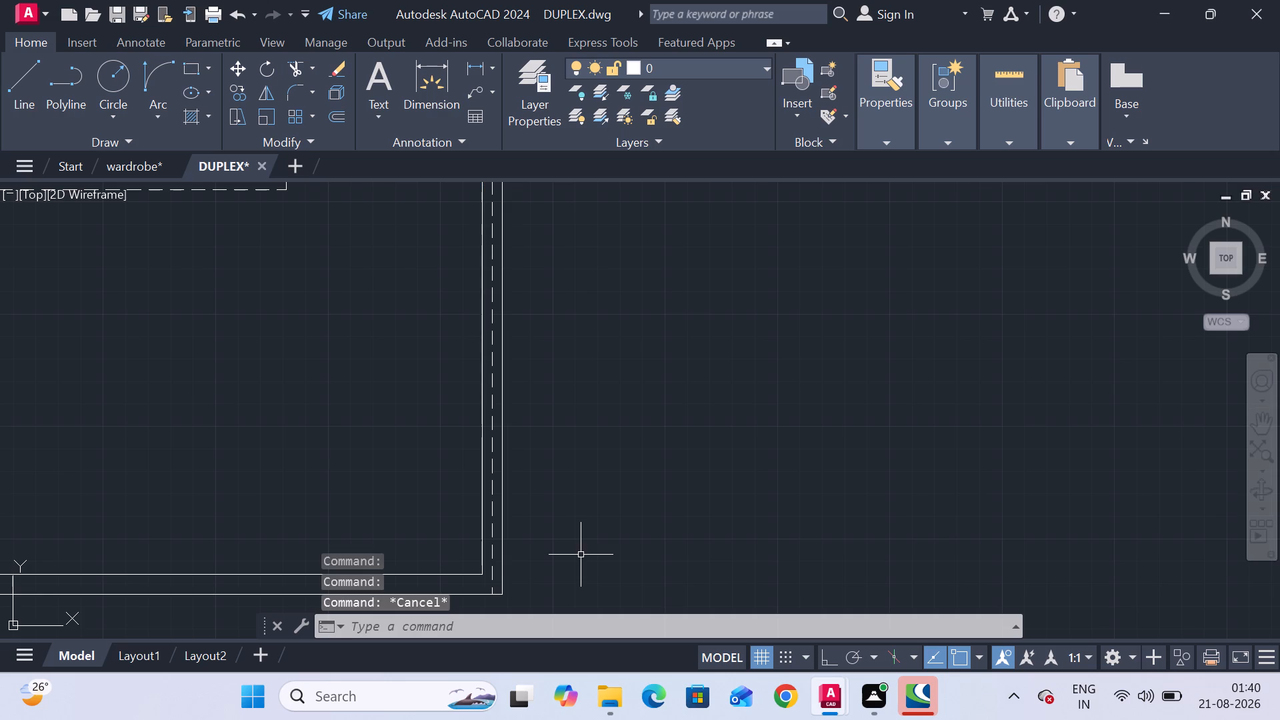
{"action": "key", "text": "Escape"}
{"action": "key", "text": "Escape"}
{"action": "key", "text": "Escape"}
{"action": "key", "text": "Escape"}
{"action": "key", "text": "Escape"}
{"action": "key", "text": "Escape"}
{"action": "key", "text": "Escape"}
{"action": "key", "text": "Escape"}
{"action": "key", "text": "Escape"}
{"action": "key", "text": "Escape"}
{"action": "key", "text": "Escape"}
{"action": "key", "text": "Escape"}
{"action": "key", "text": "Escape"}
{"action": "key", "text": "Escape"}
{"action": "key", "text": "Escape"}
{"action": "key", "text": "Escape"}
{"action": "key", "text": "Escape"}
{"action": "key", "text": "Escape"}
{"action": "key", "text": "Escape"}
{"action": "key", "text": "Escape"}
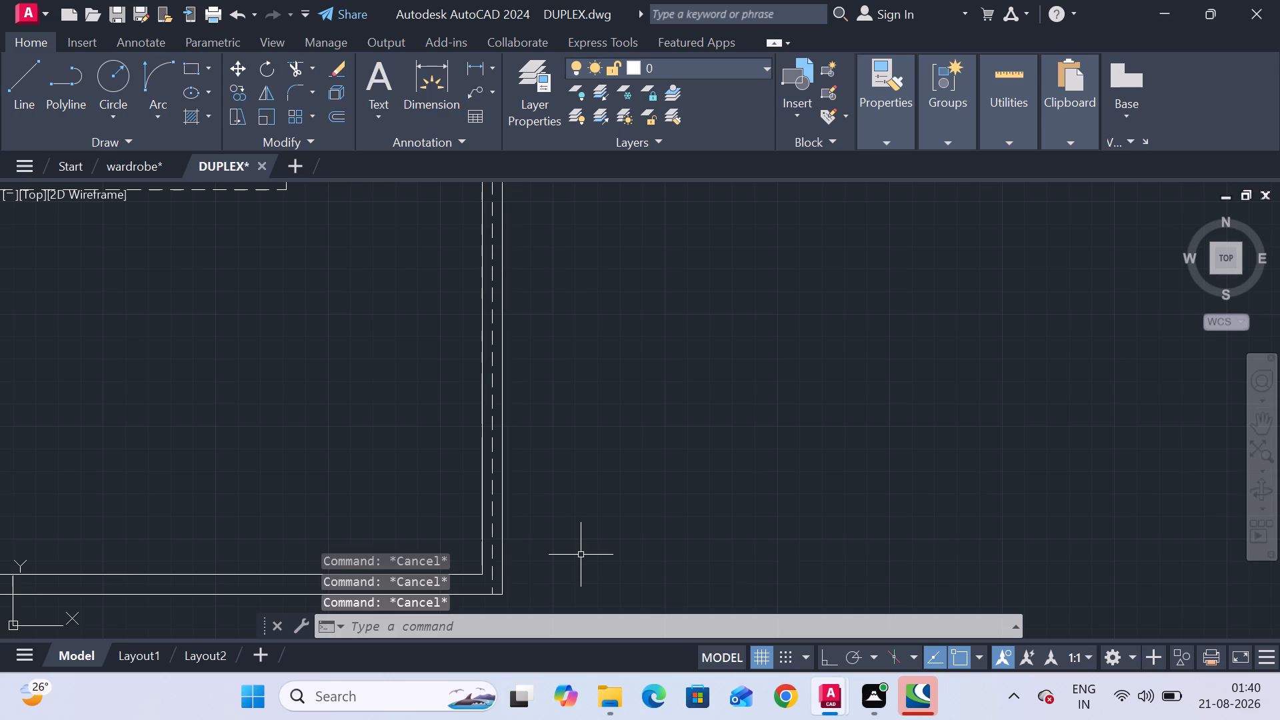
Review the ground and first floor plans, examining the toilets, bedrooms, lobby and car parking area.
{"action": "scroll", "coordinate": [586, 519], "scroll_direction": "down", "scroll_amount": 4}
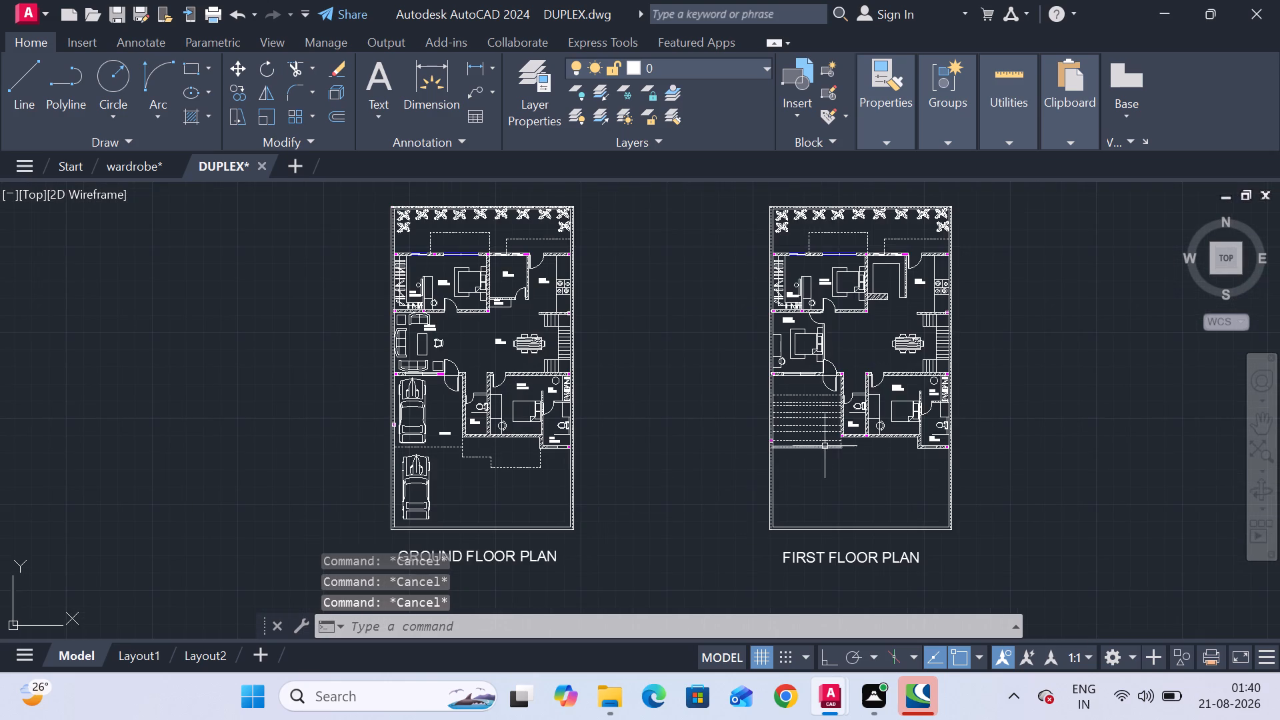
{"action": "scroll", "coordinate": [825, 443], "scroll_direction": "up", "scroll_amount": 5}
{"action": "scroll", "coordinate": [807, 437], "scroll_direction": "down", "scroll_amount": 4}
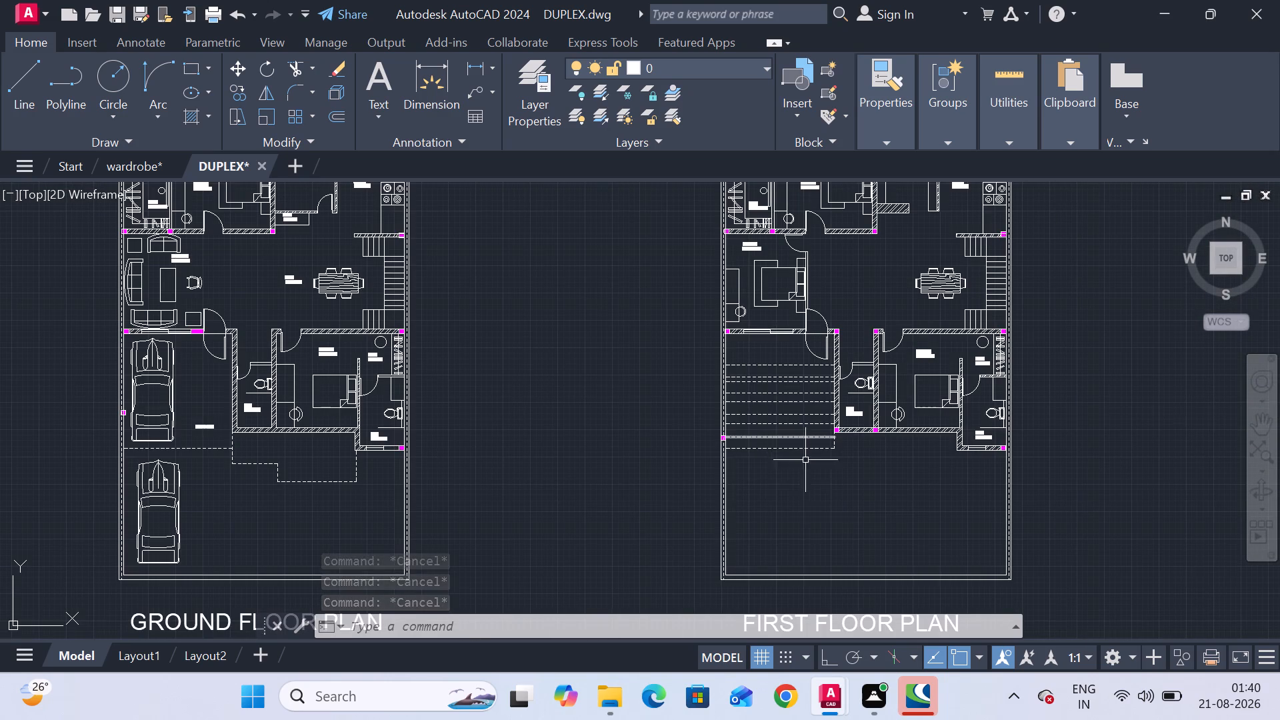
{"action": "middle_click_drag", "start_coordinate": [813, 523], "coordinate": [845, 469]}
{"action": "scroll", "coordinate": [845, 469], "scroll_direction": "down", "scroll_amount": 1}
{"action": "middle_click_drag", "start_coordinate": [845, 469], "coordinate": [767, 498]}
{"action": "middle_click", "coordinate": [751, 501]}
{"action": "middle_click_drag", "start_coordinate": [750, 501], "coordinate": [750, 500]}
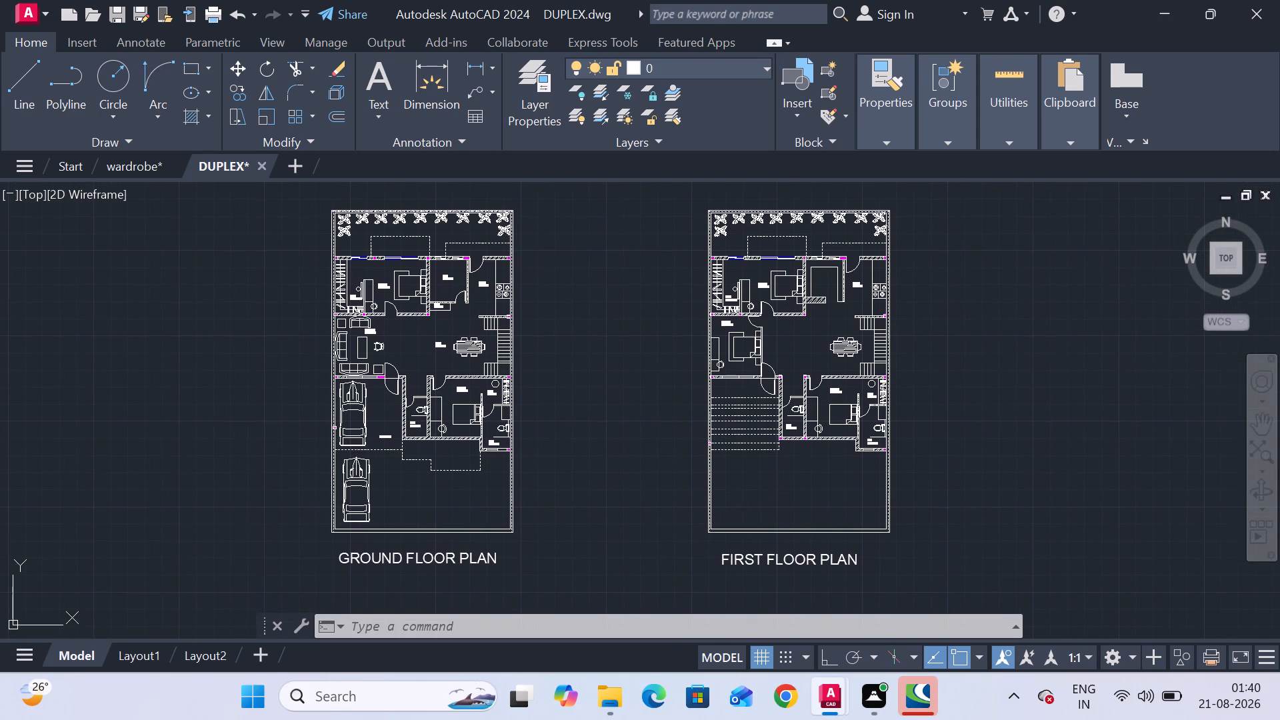
{"action": "middle_click_drag", "start_coordinate": [750, 500], "coordinate": [719, 500]}
{"action": "middle_click", "coordinate": [719, 500]}
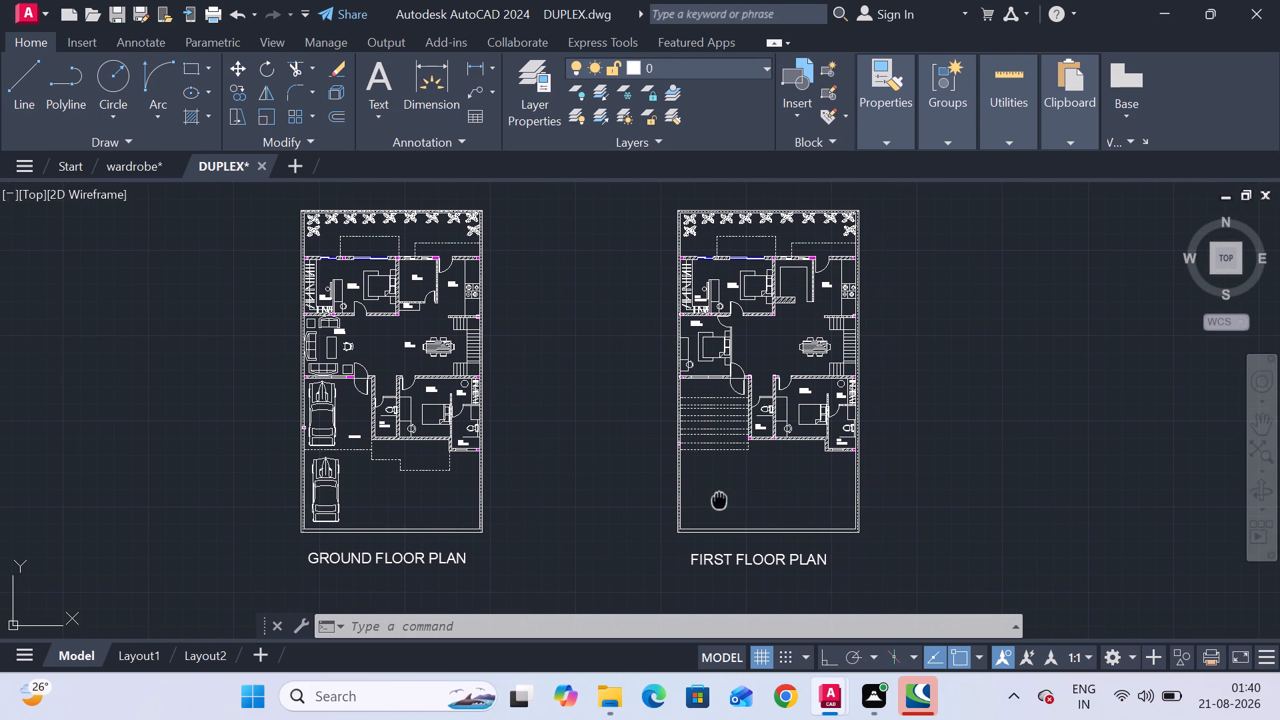
{"action": "middle_click", "coordinate": [719, 500]}
{"action": "middle_click_drag", "start_coordinate": [719, 500], "coordinate": [719, 507]}
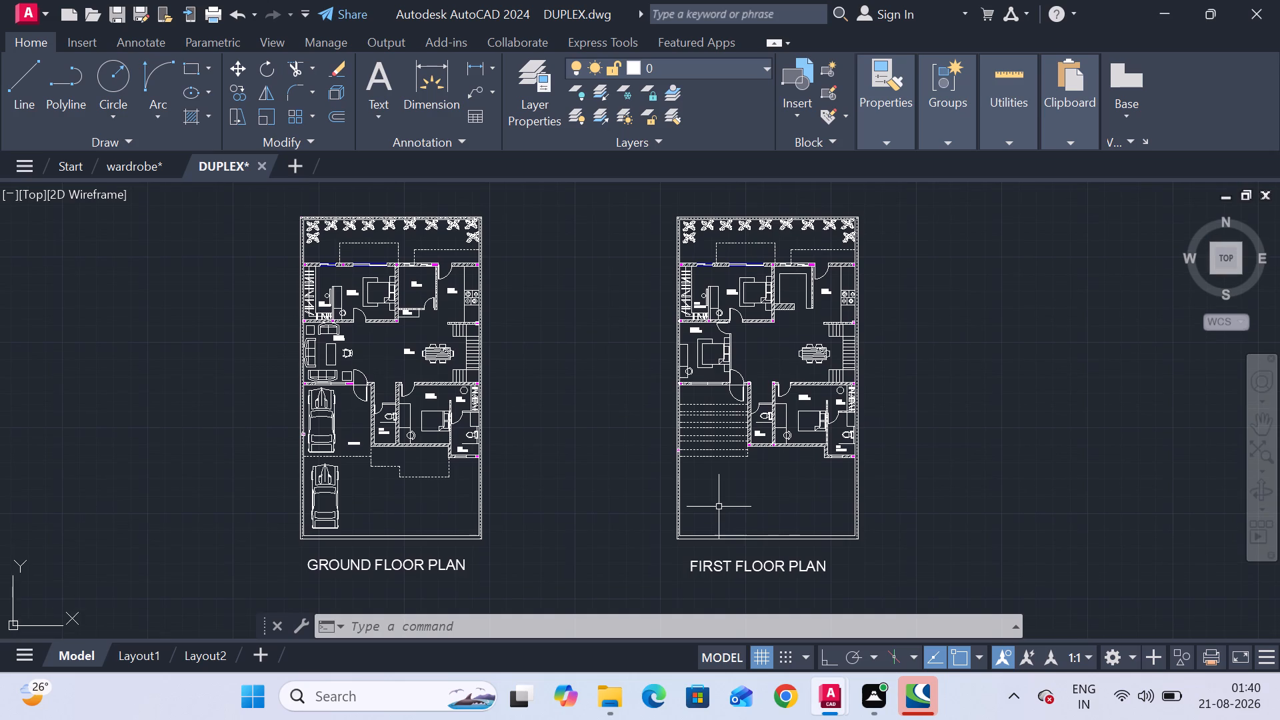
{"action": "middle_click", "coordinate": [719, 507]}
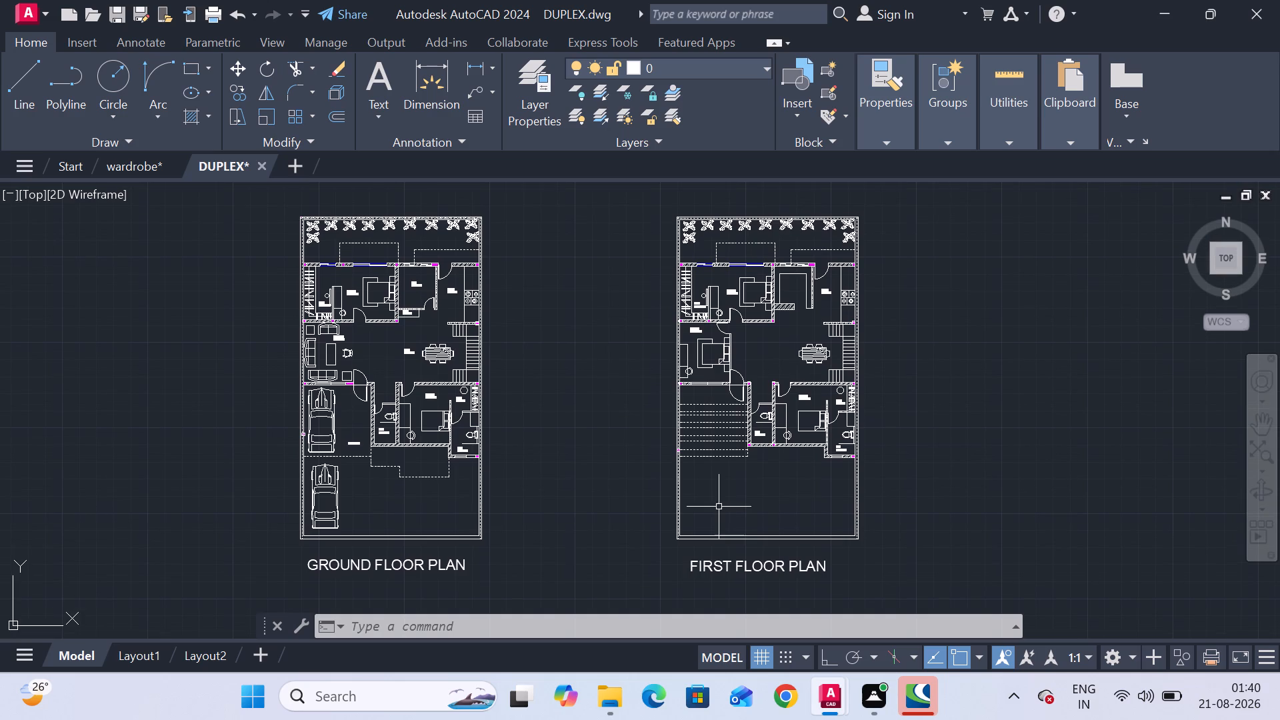
{"action": "middle_click", "coordinate": [719, 507]}
{"action": "scroll", "coordinate": [769, 451], "scroll_direction": "up", "scroll_amount": 4}
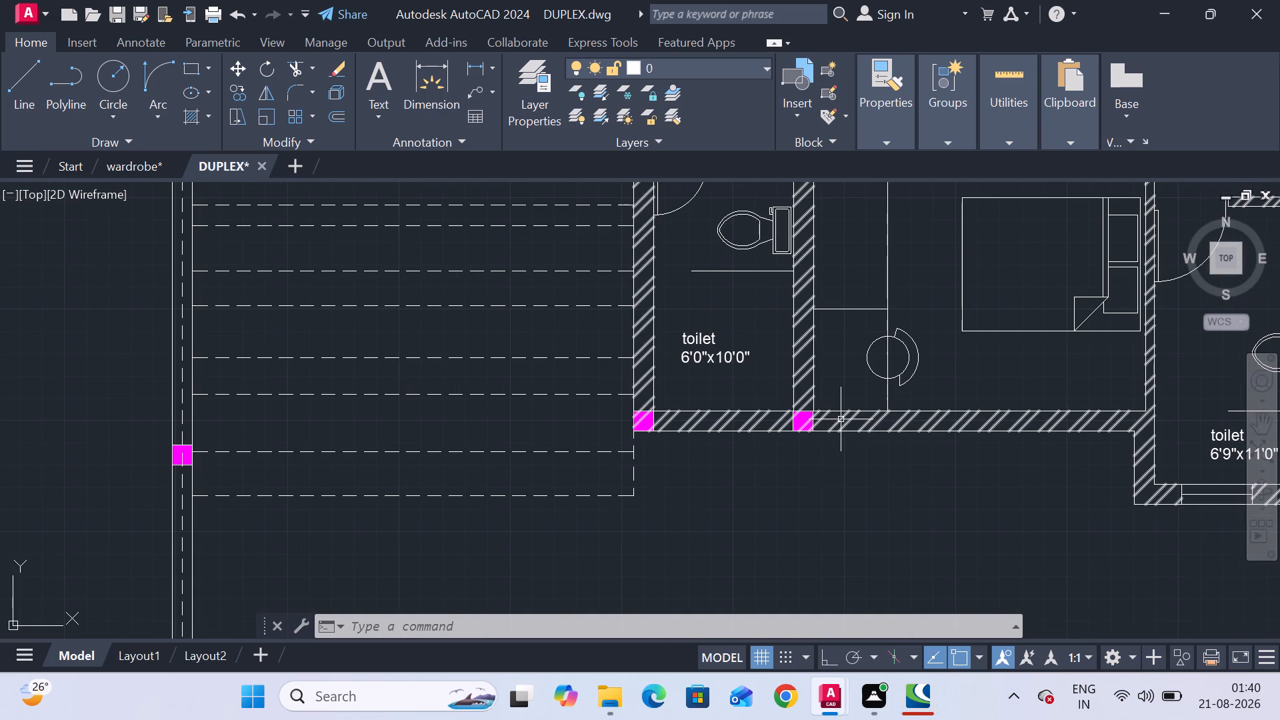
{"action": "scroll", "coordinate": [841, 419], "scroll_direction": "down", "scroll_amount": 3}
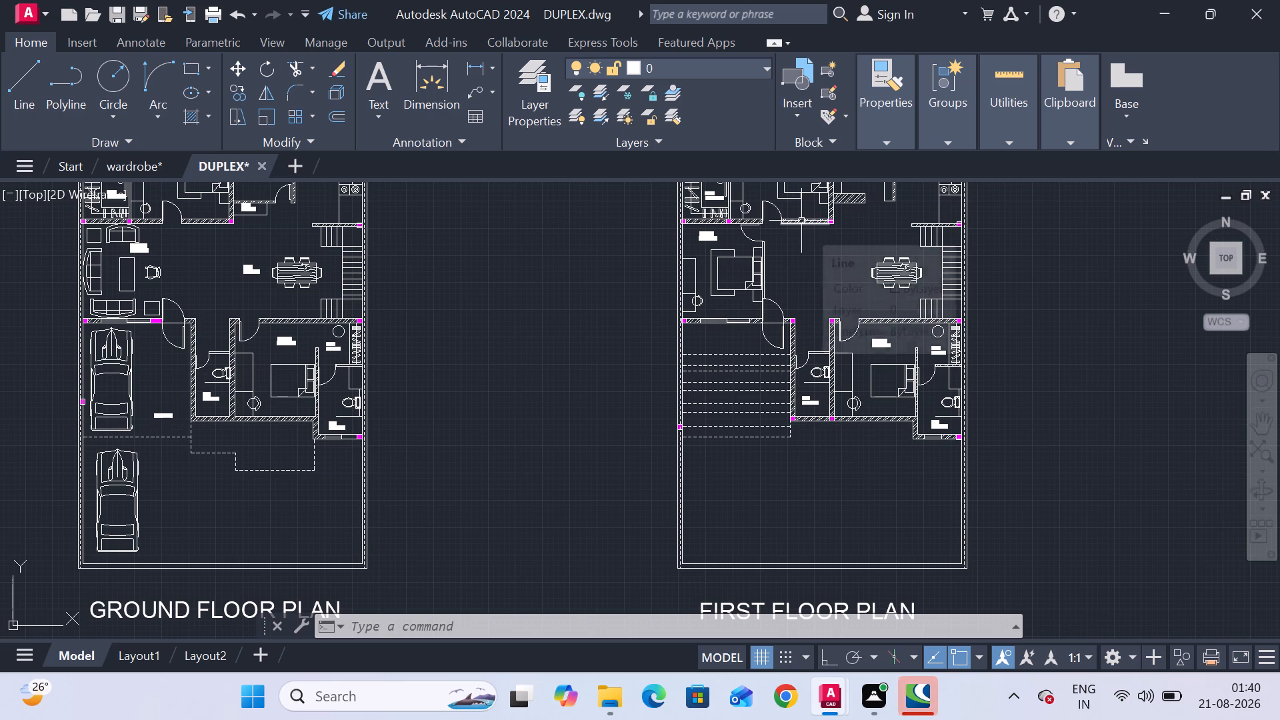
{"action": "scroll", "coordinate": [801, 221], "scroll_direction": "up", "scroll_amount": 3}
{"action": "scroll", "coordinate": [801, 224], "scroll_direction": "down", "scroll_amount": 3}
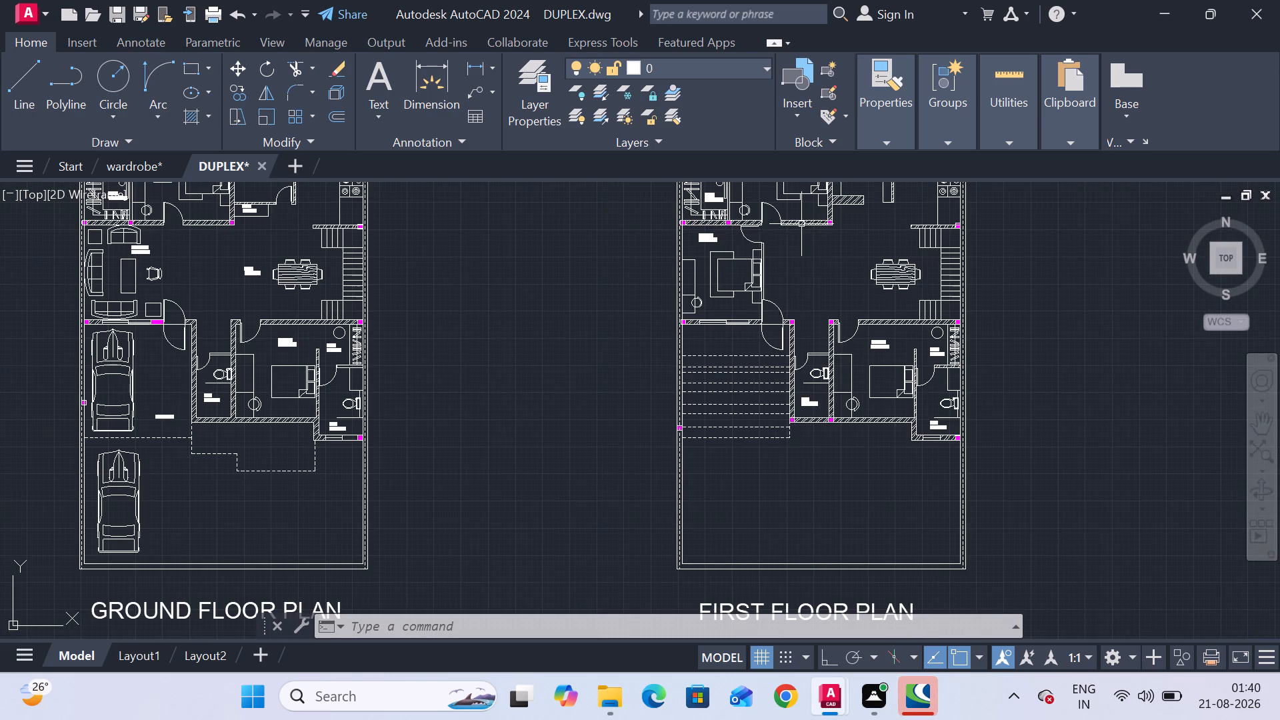
{"action": "scroll", "coordinate": [195, 345], "scroll_direction": "up", "scroll_amount": 1}
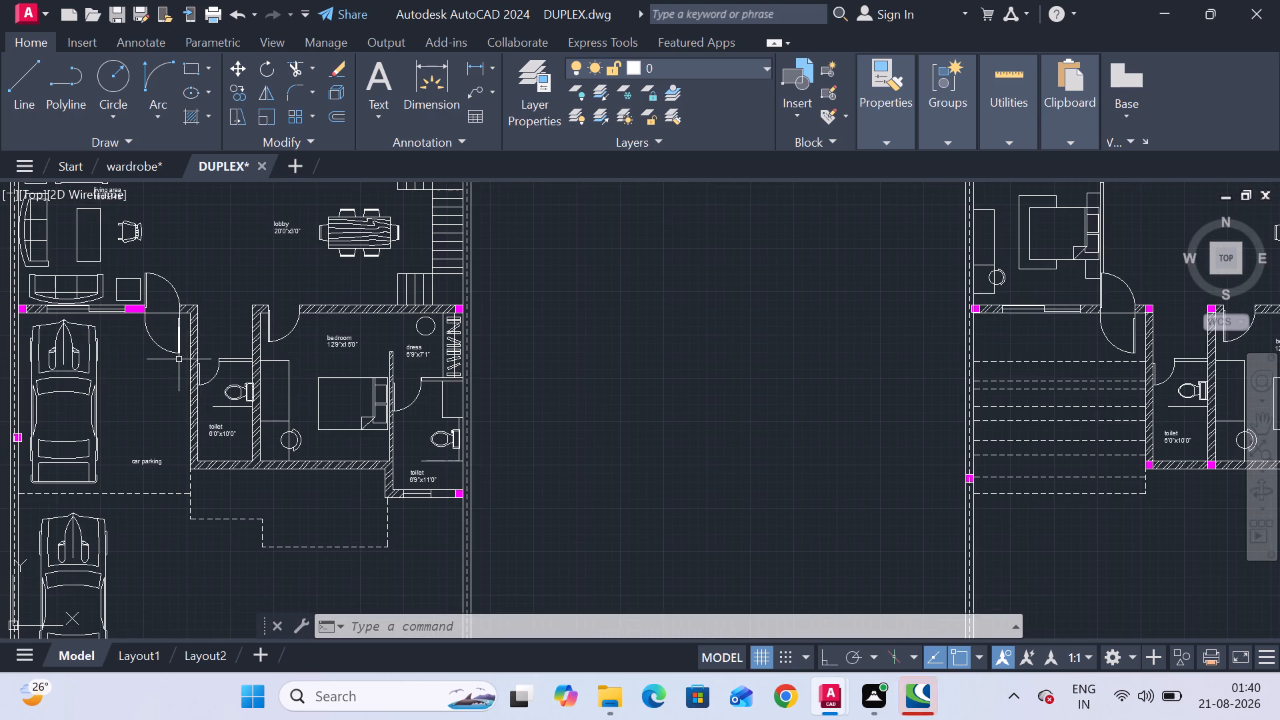
{"action": "scroll", "coordinate": [185, 357], "scroll_direction": "up", "scroll_amount": 3}
{"action": "scroll", "coordinate": [217, 355], "scroll_direction": "down", "scroll_amount": 2}
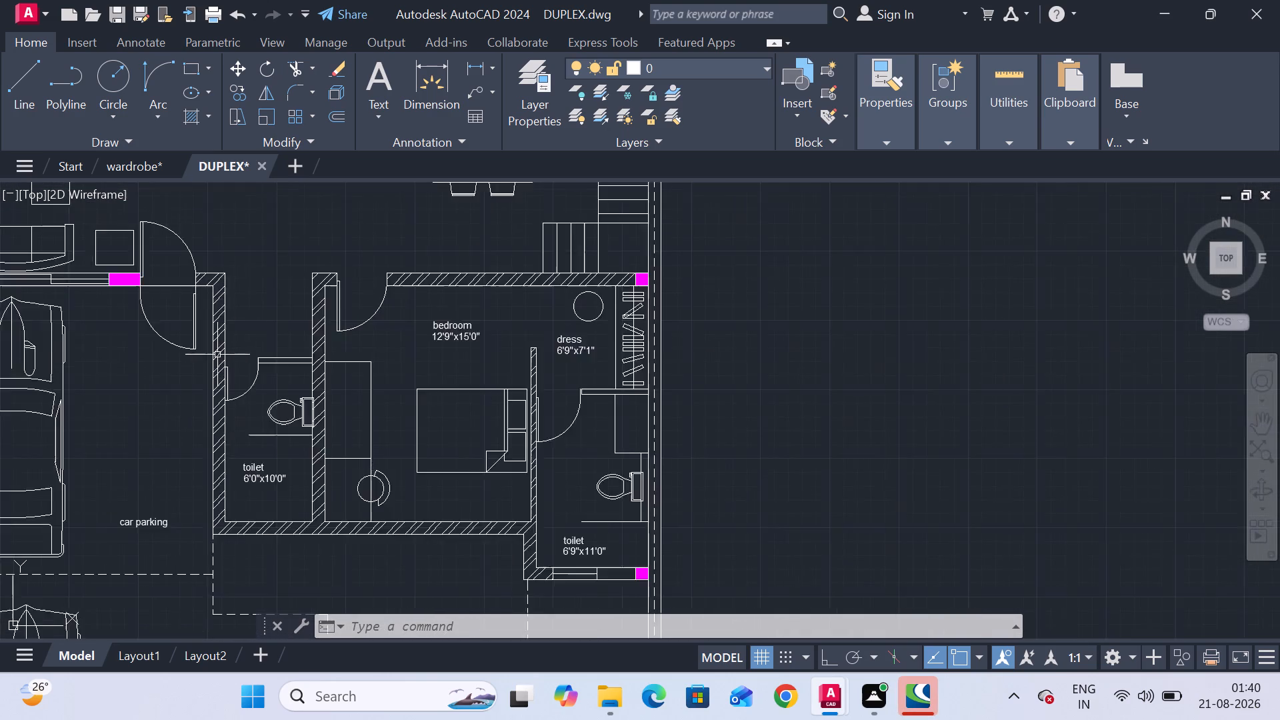
{"action": "scroll", "coordinate": [217, 355], "scroll_direction": "down", "scroll_amount": 1}
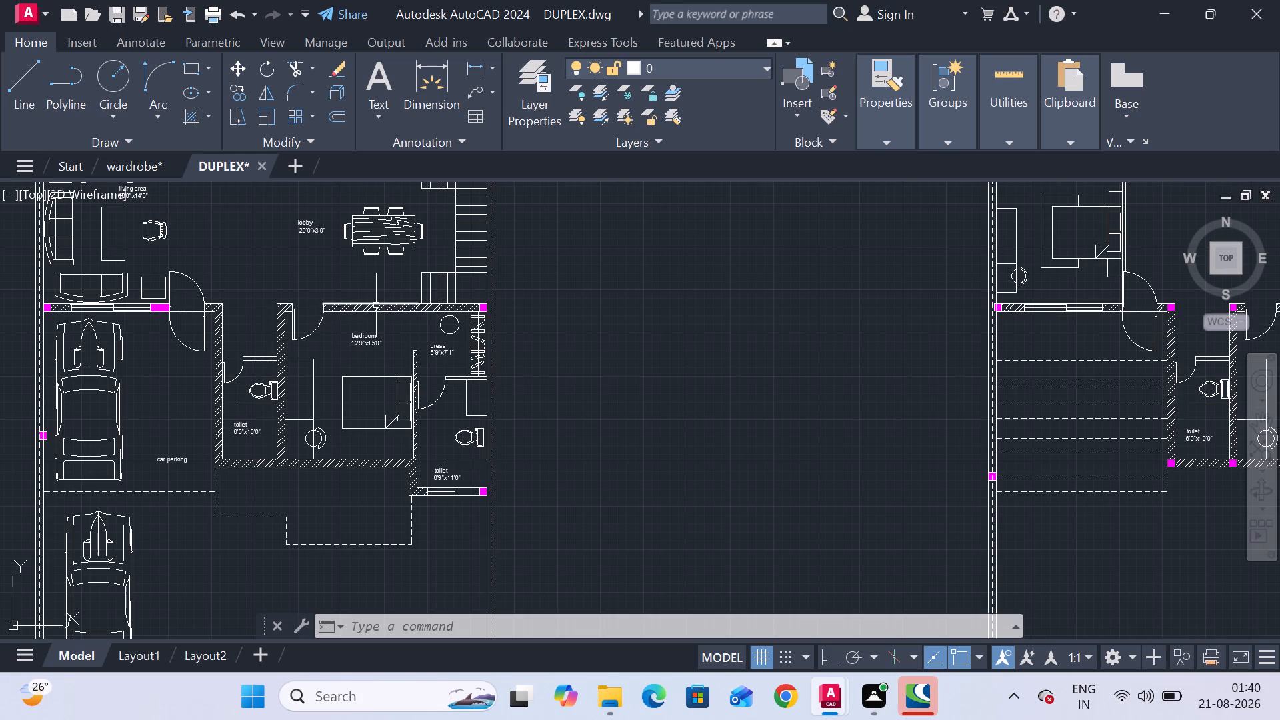
{"action": "scroll", "coordinate": [376, 307], "scroll_direction": "down", "scroll_amount": 2}
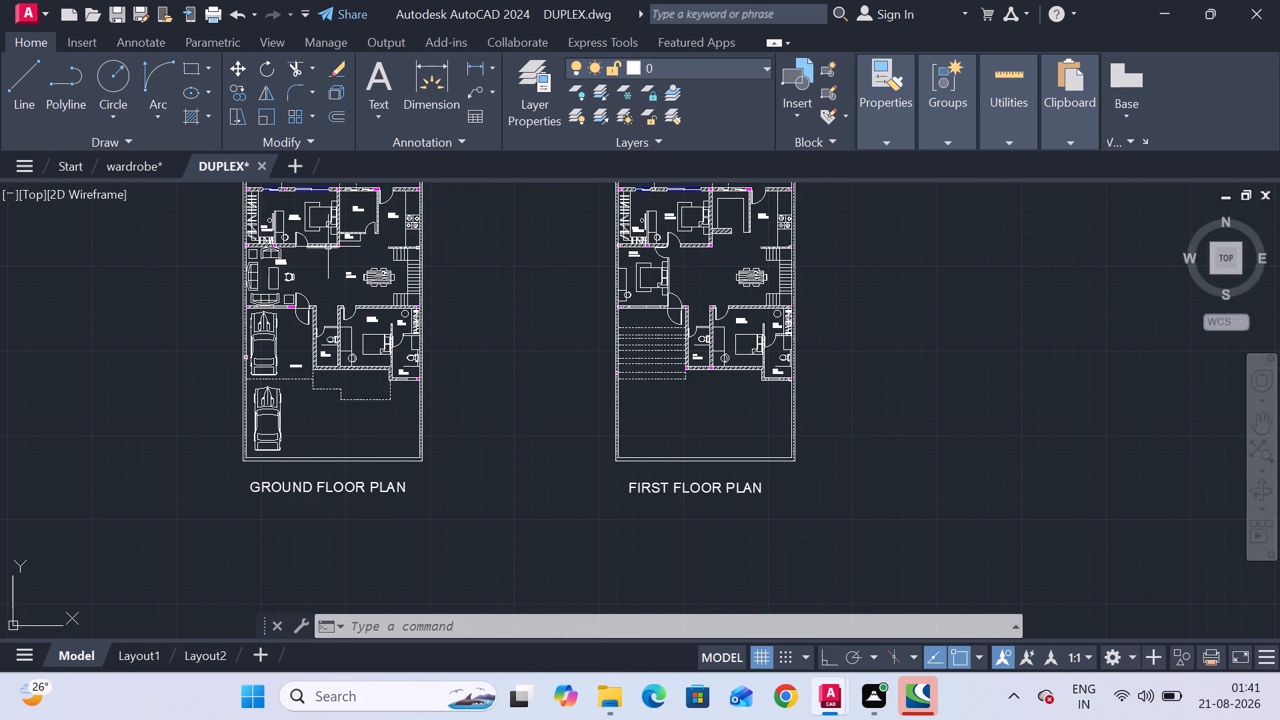
{"action": "scroll", "coordinate": [328, 246], "scroll_direction": "up", "scroll_amount": 2}
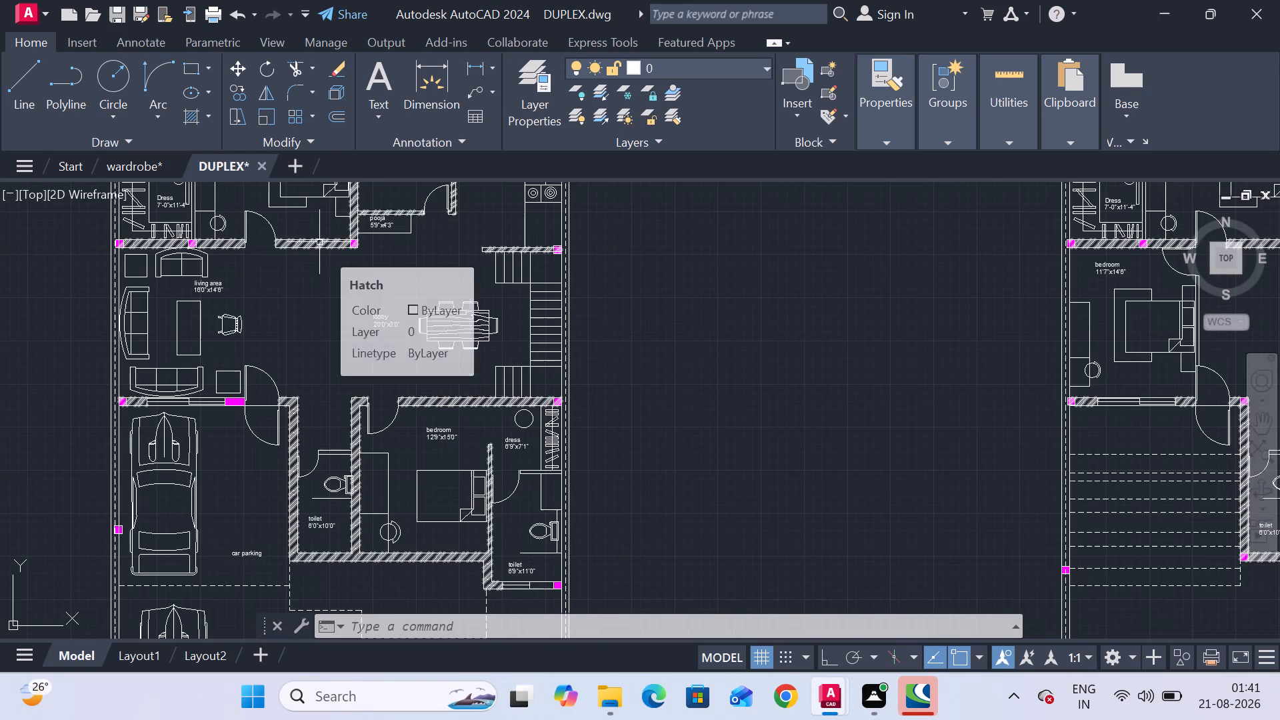
{"action": "scroll", "coordinate": [559, 396], "scroll_direction": "down", "scroll_amount": 2}
{"action": "scroll", "coordinate": [607, 429], "scroll_direction": "down", "scroll_amount": 1}
{"action": "middle_click_drag", "start_coordinate": [597, 415], "coordinate": [592, 413]}
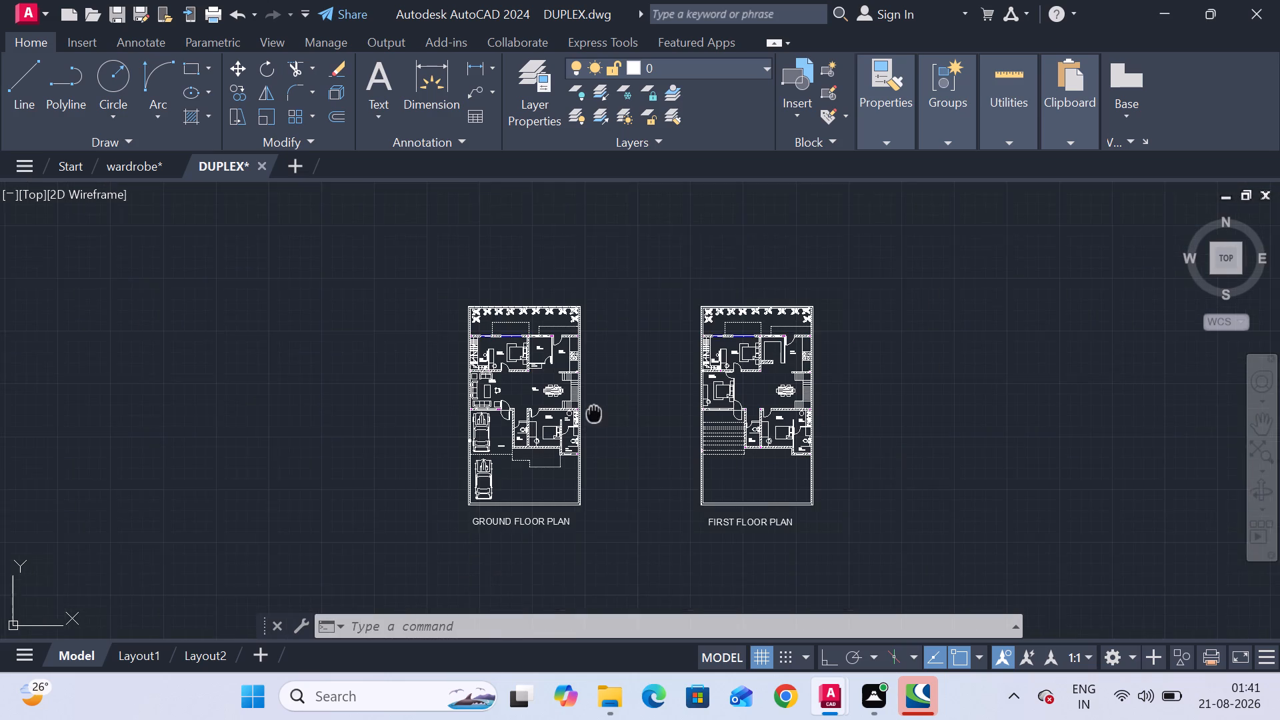
{"action": "middle_click_drag", "start_coordinate": [592, 413], "coordinate": [571, 391]}
{"action": "scroll", "coordinate": [570, 389], "scroll_direction": "up", "scroll_amount": 1}
{"action": "middle_click_drag", "start_coordinate": [570, 389], "coordinate": [511, 389]}
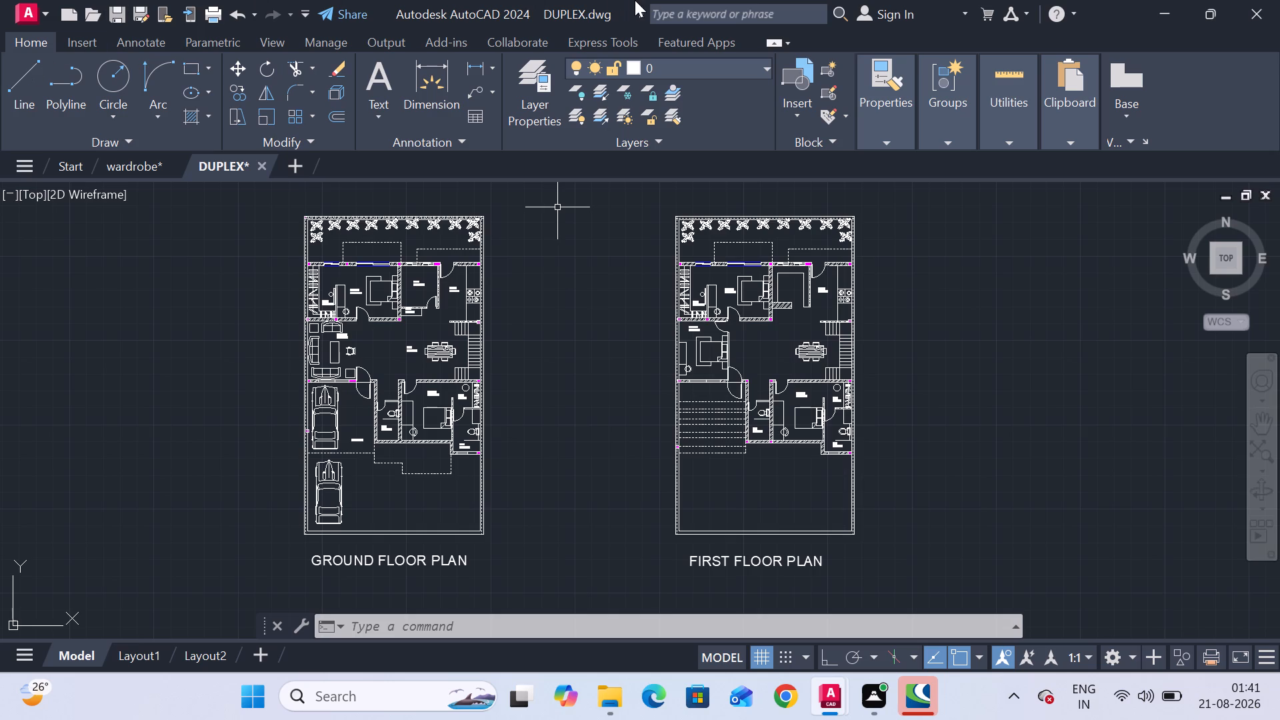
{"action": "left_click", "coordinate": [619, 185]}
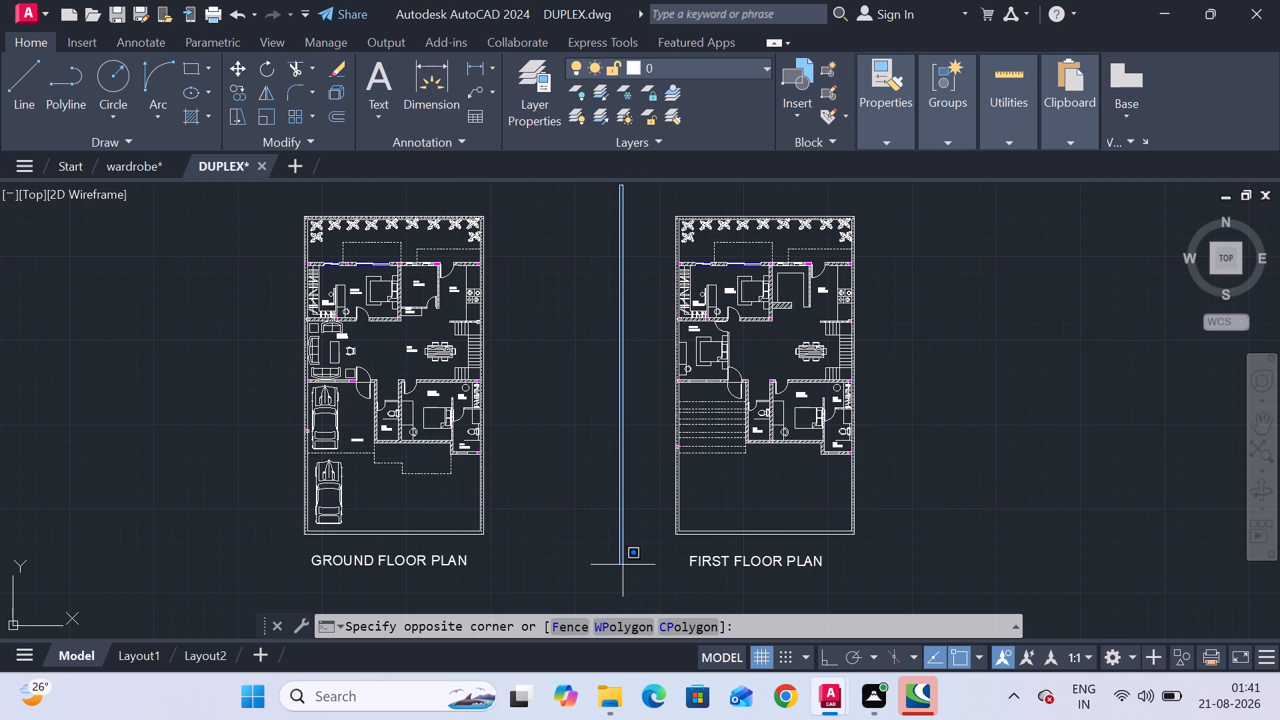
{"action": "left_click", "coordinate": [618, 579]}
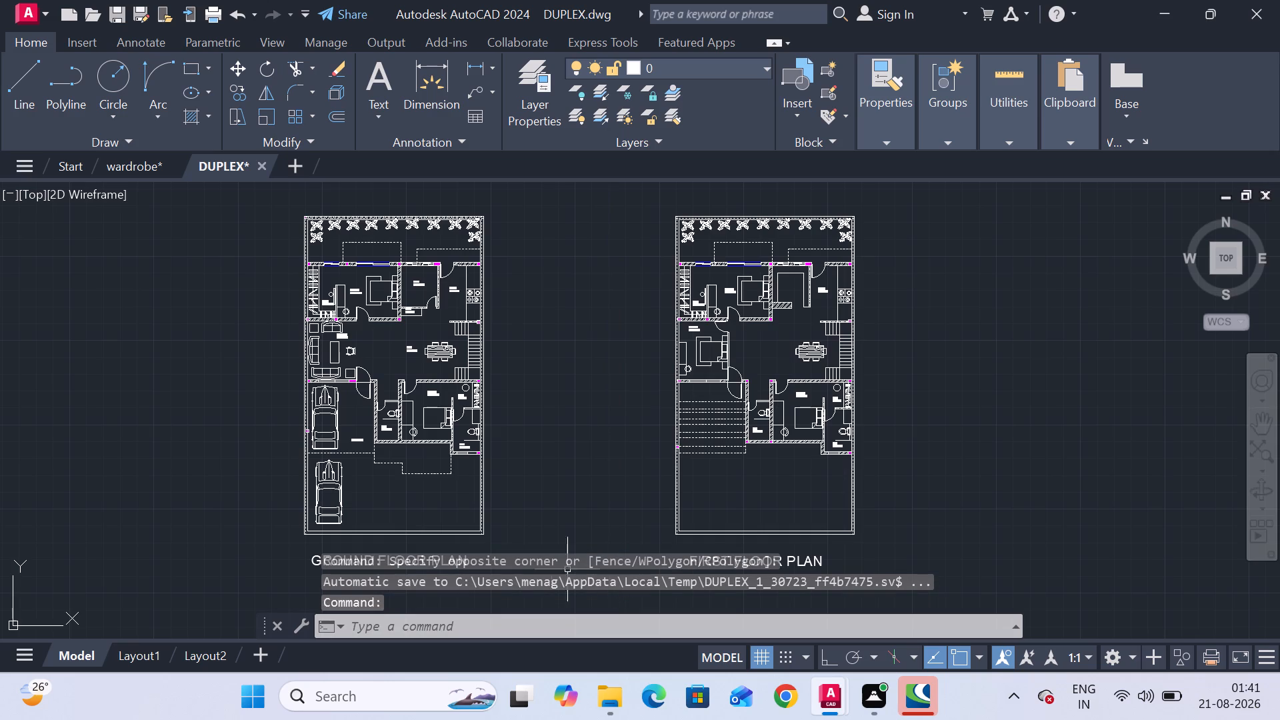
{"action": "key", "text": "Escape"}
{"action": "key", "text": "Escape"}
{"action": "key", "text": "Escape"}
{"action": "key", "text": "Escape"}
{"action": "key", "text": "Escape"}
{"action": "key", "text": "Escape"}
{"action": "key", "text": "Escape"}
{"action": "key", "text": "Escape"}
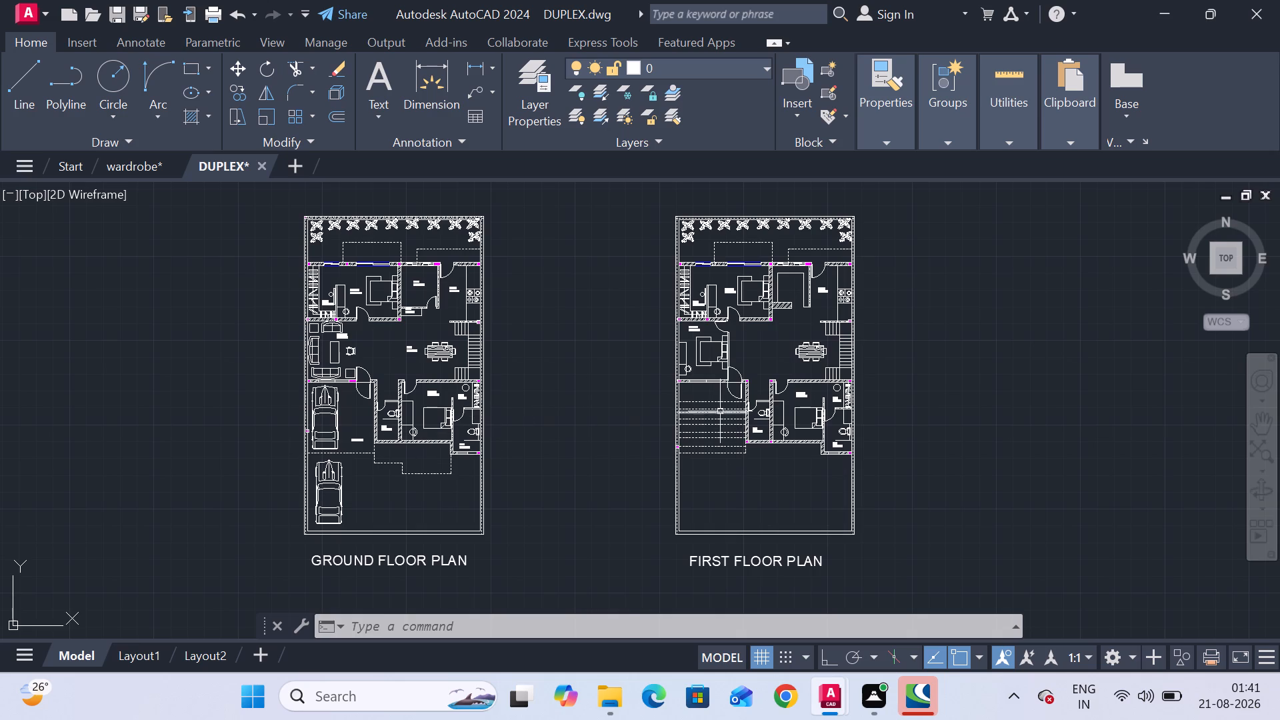
Inspect the dashed-line area beside the 6'0"x10'0" toilet on the first floor plan, and check both plans overall.
{"action": "scroll", "coordinate": [711, 403], "scroll_direction": "up", "scroll_amount": 3}
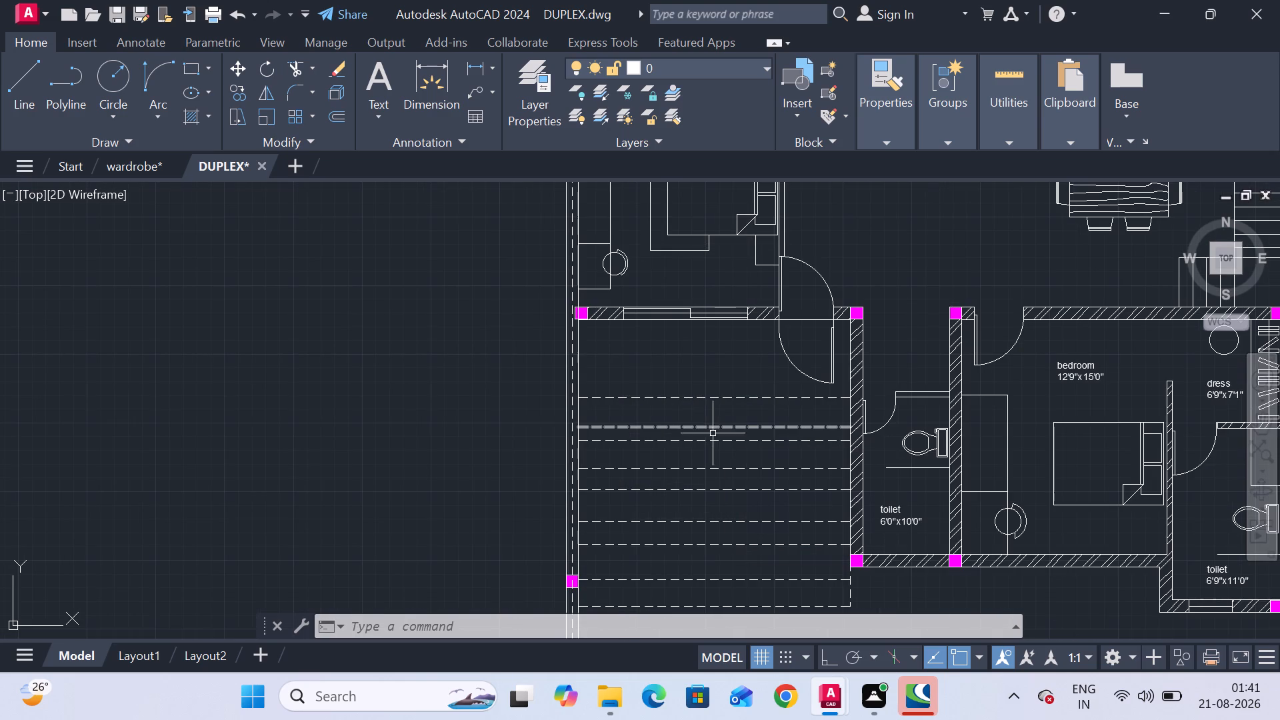
{"action": "scroll", "coordinate": [697, 482], "scroll_direction": "down", "scroll_amount": 1}
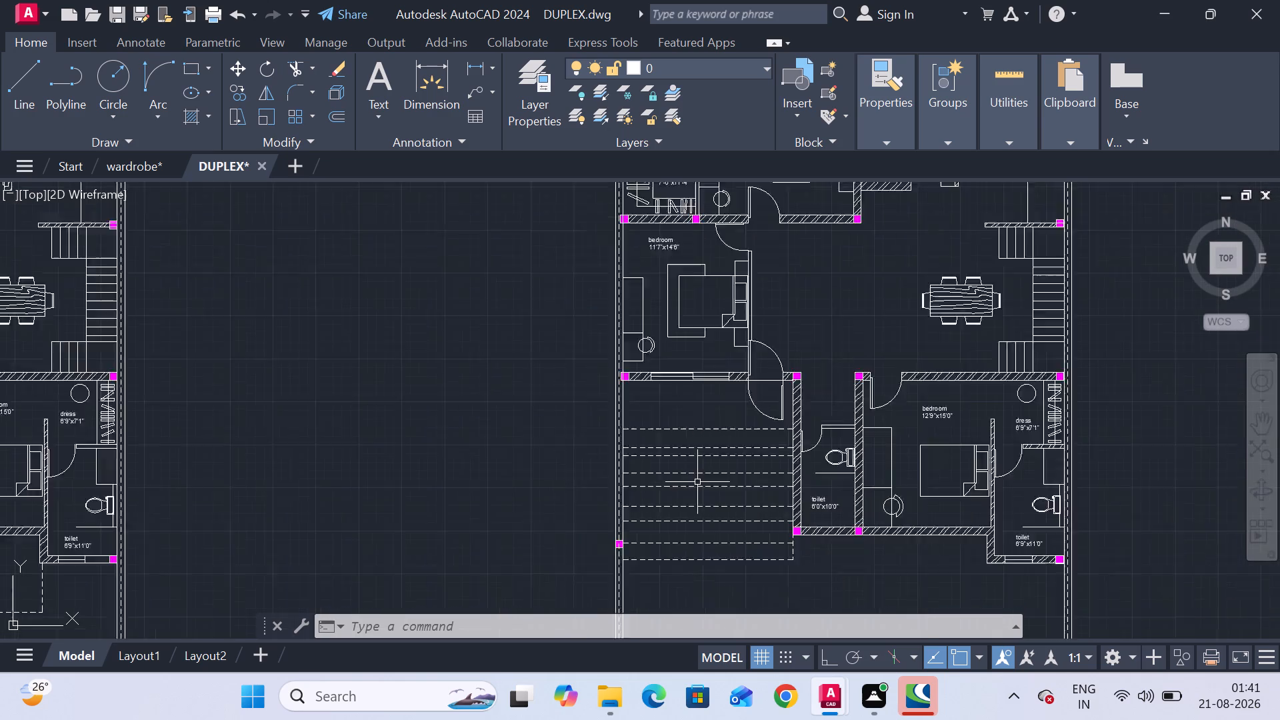
{"action": "scroll", "coordinate": [697, 482], "scroll_direction": "down", "scroll_amount": 1}
{"action": "scroll", "coordinate": [687, 502], "scroll_direction": "up", "scroll_amount": 3}
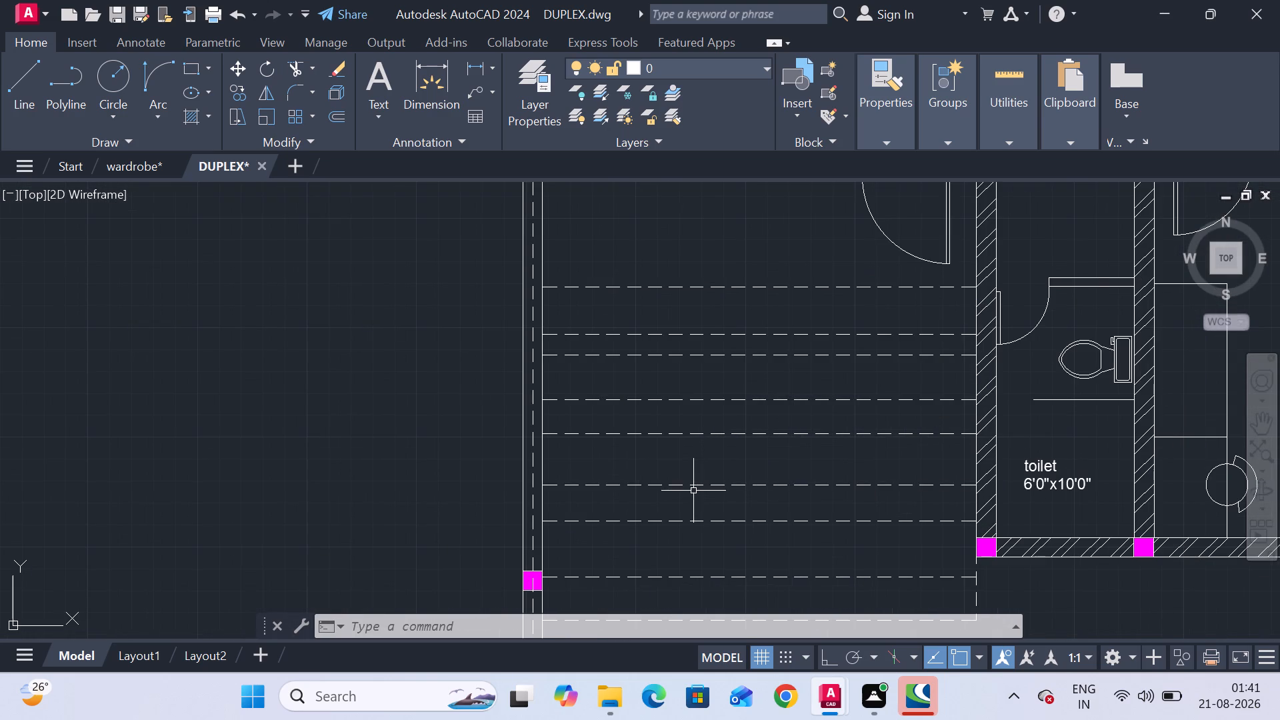
{"action": "scroll", "coordinate": [693, 491], "scroll_direction": "down", "scroll_amount": 4}
{"action": "middle_click_drag", "start_coordinate": [693, 491], "coordinate": [676, 446]}
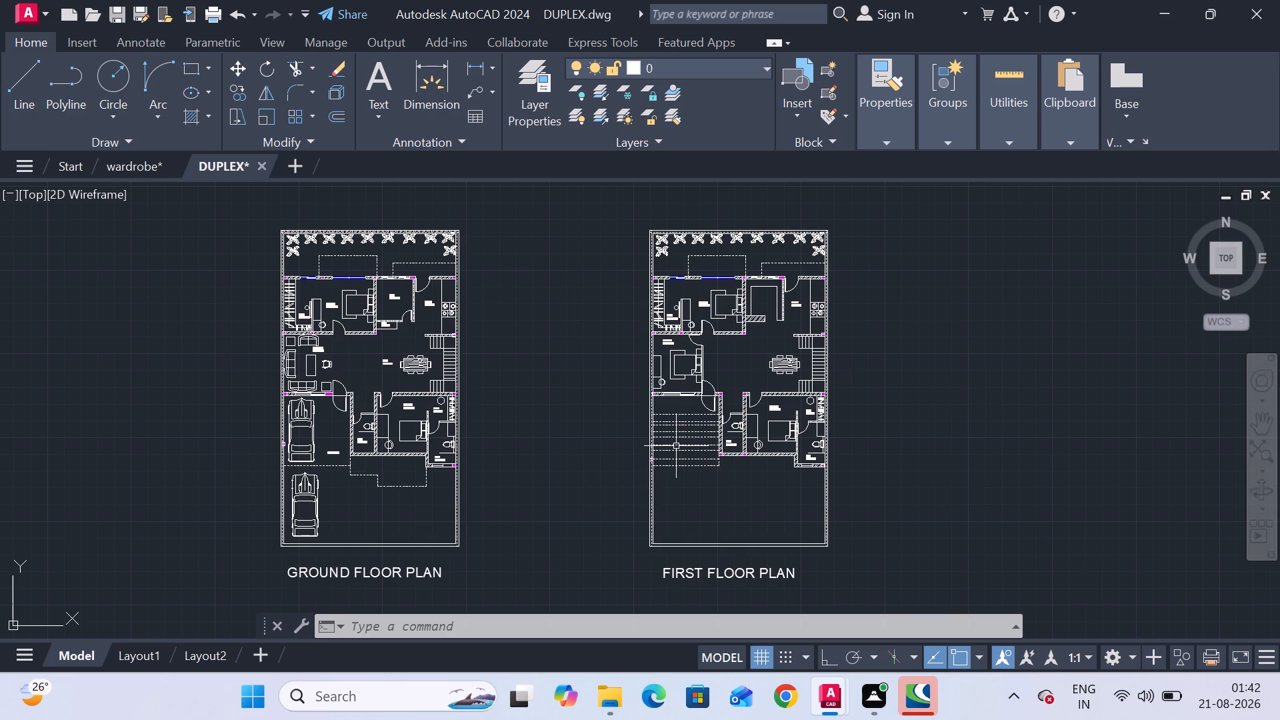
{"action": "middle_click_drag", "start_coordinate": [676, 446], "coordinate": [679, 427]}
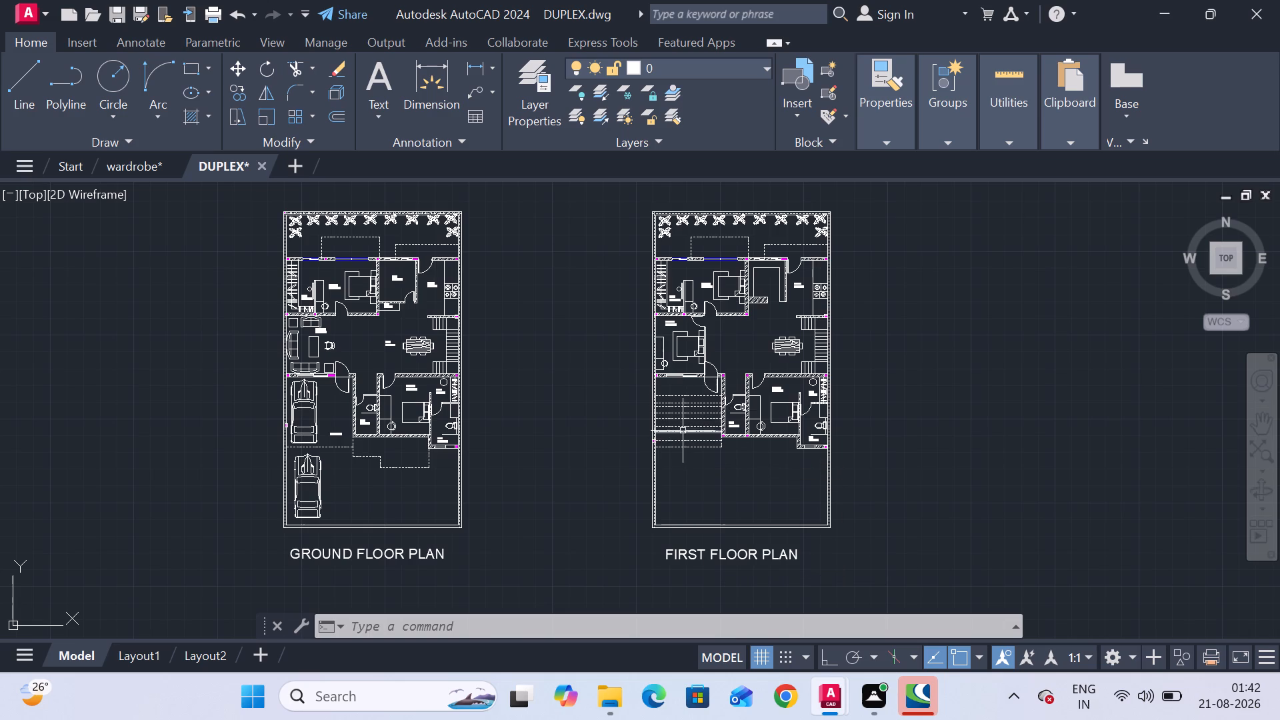
{"action": "scroll", "coordinate": [673, 429], "scroll_direction": "up", "scroll_amount": 3}
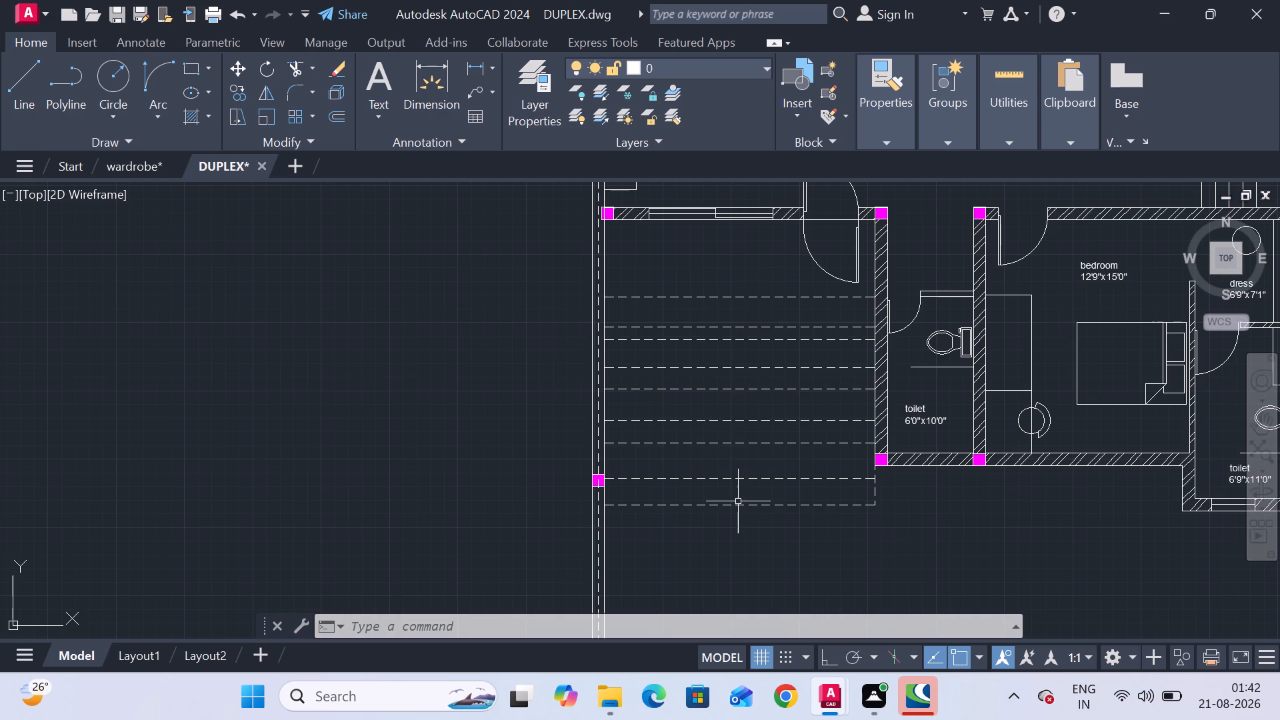
{"action": "scroll", "coordinate": [738, 503], "scroll_direction": "down", "scroll_amount": 3}
{"action": "middle_click_drag", "start_coordinate": [737, 493], "coordinate": [737, 461]}
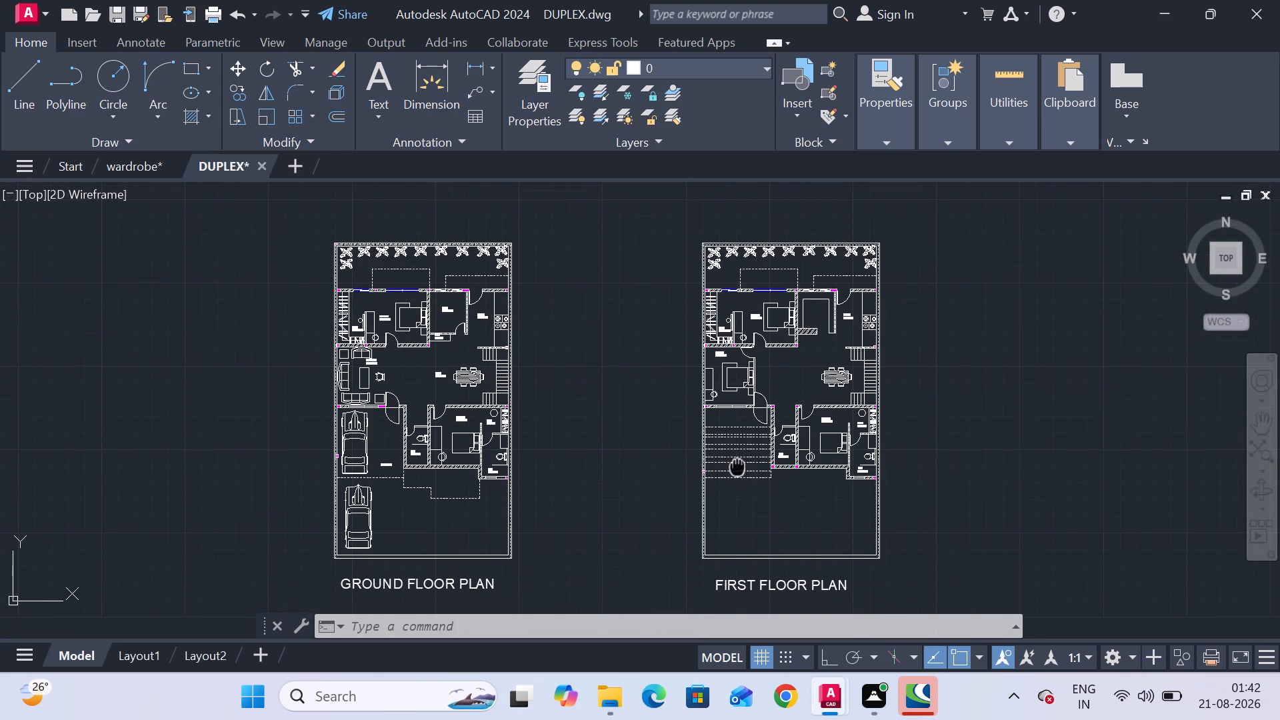
{"action": "middle_click_drag", "start_coordinate": [737, 461], "coordinate": [739, 457]}
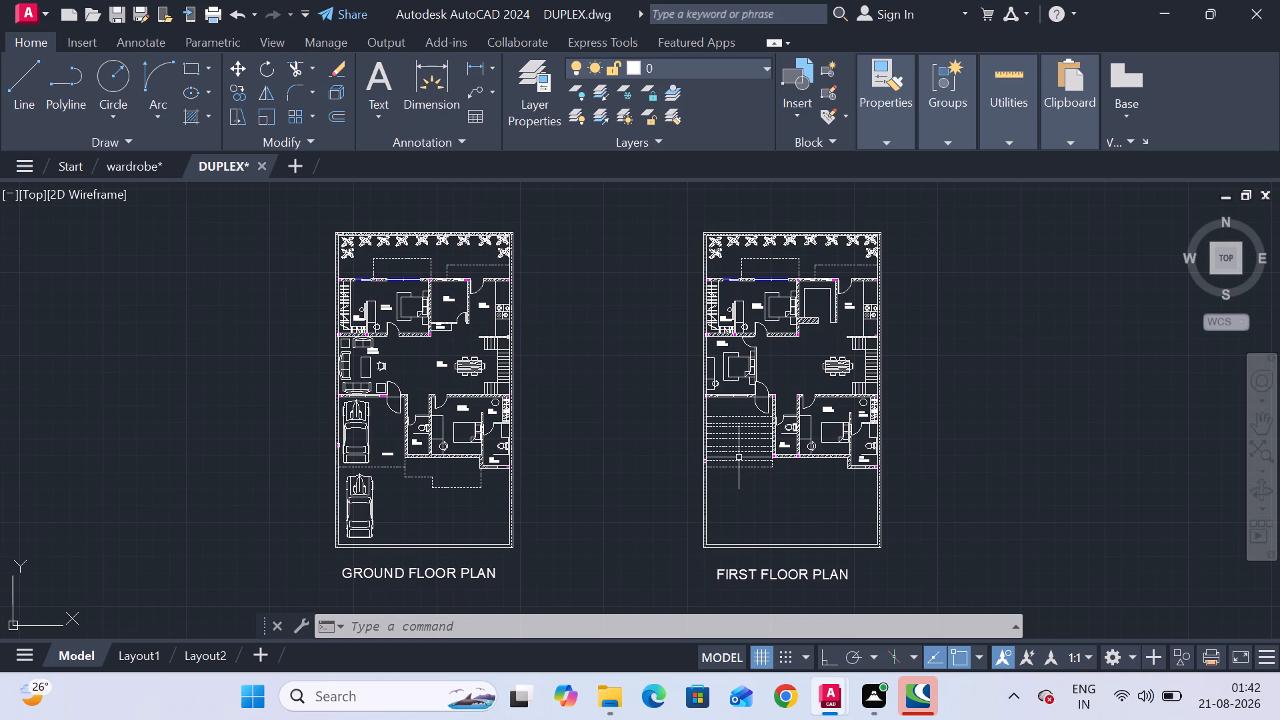
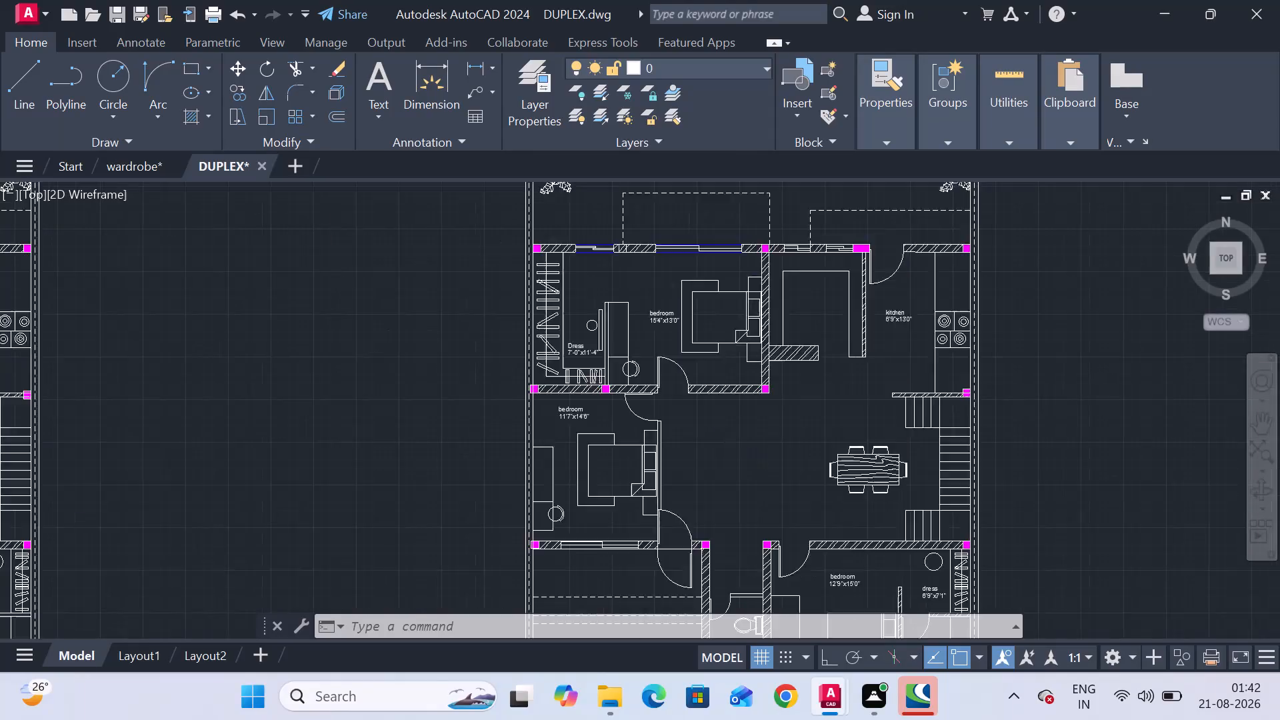
Review the first floor plan's bedrooms, dining area and staircase, comparing its overall layout with the ground floor plan.
{"action": "scroll", "coordinate": [761, 440], "scroll_direction": "down", "scroll_amount": 2}
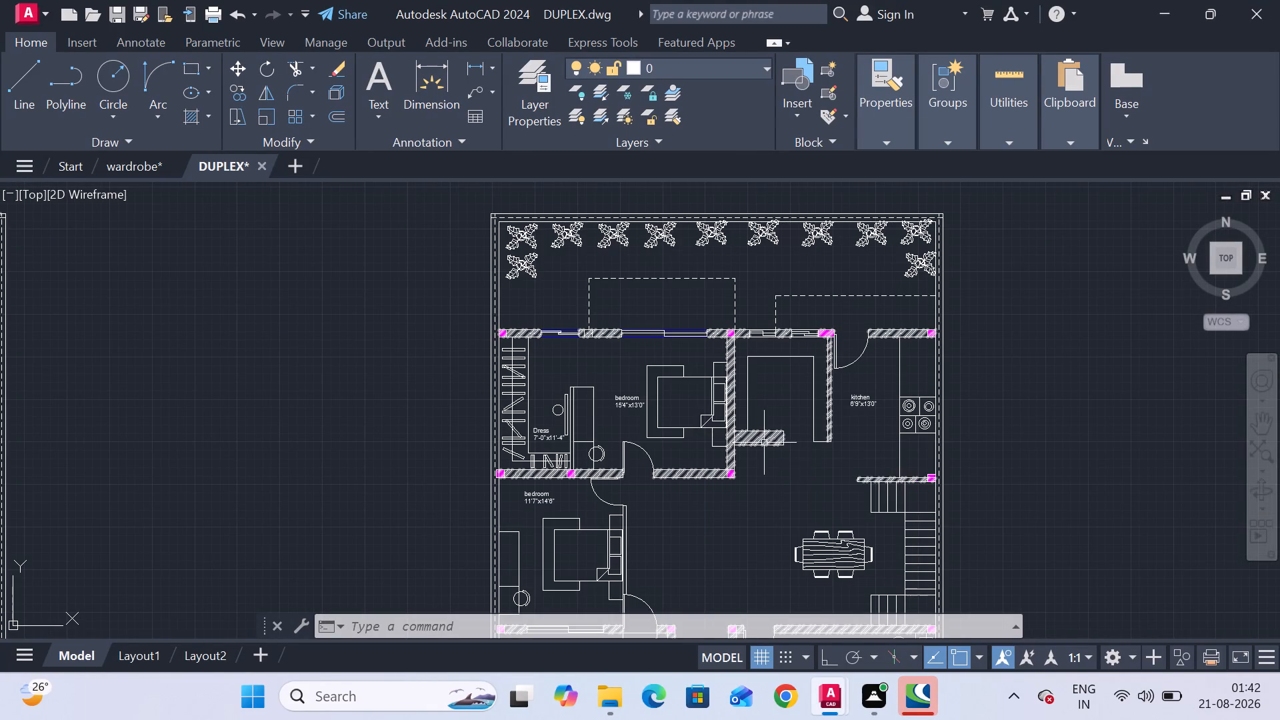
{"action": "scroll", "coordinate": [761, 437], "scroll_direction": "down", "scroll_amount": 1}
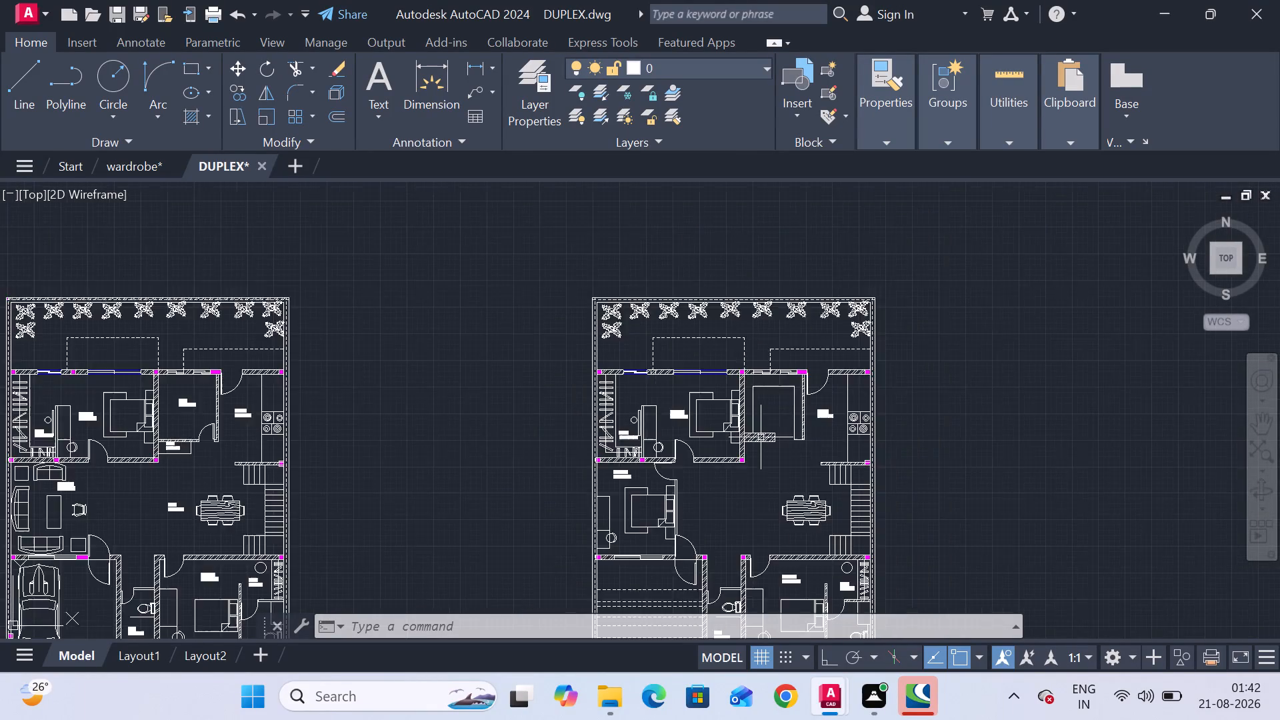
{"action": "scroll", "coordinate": [761, 437], "scroll_direction": "down", "scroll_amount": 2}
{"action": "middle_click_drag", "start_coordinate": [753, 495], "coordinate": [806, 413]}
{"action": "scroll", "coordinate": [807, 410], "scroll_direction": "up", "scroll_amount": 1}
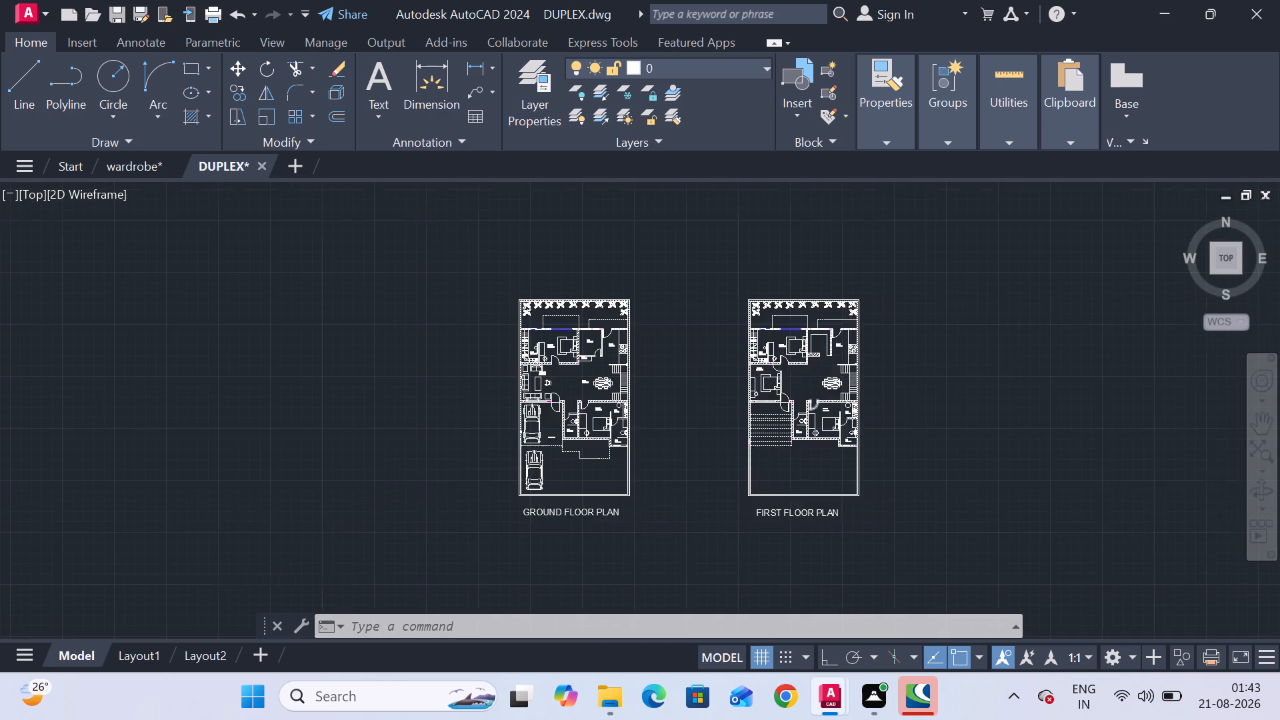
{"action": "scroll", "coordinate": [807, 410], "scroll_direction": "up", "scroll_amount": 1}
{"action": "scroll", "coordinate": [807, 410], "scroll_direction": "down", "scroll_amount": 1}
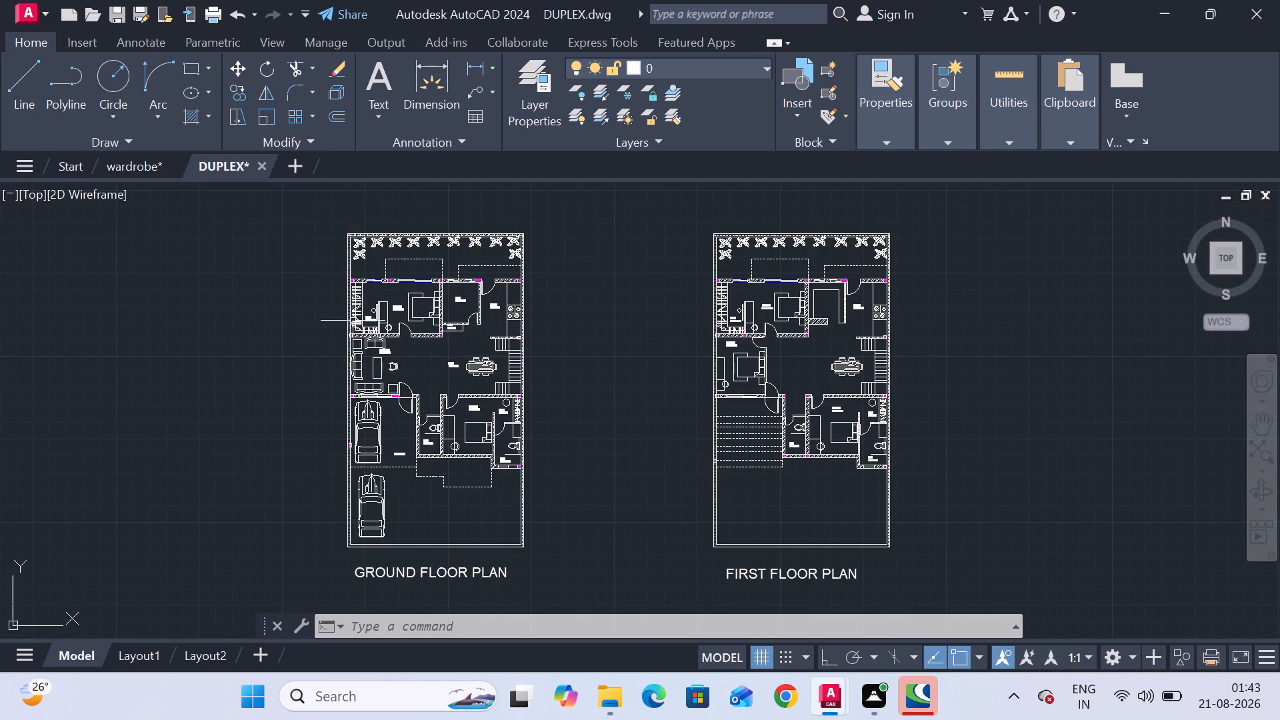
{"action": "scroll", "coordinate": [841, 398], "scroll_direction": "up", "scroll_amount": 3}
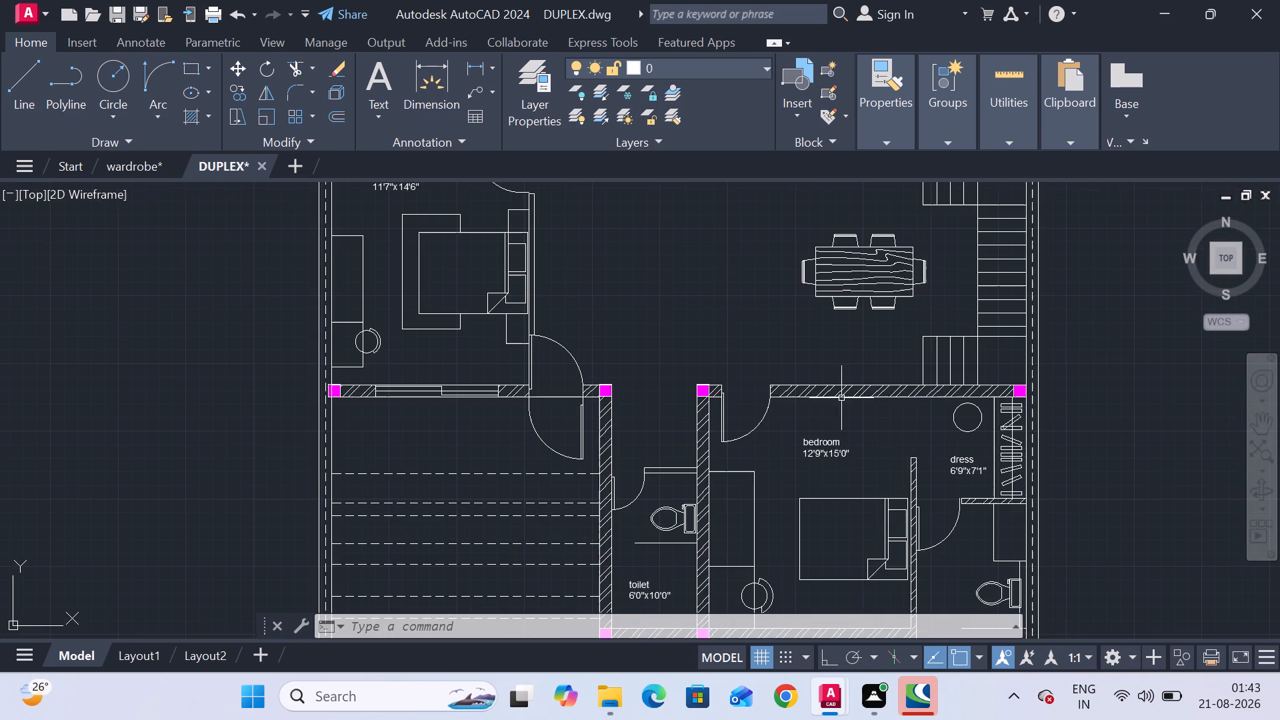
{"action": "scroll", "coordinate": [845, 393], "scroll_direction": "down", "scroll_amount": 2}
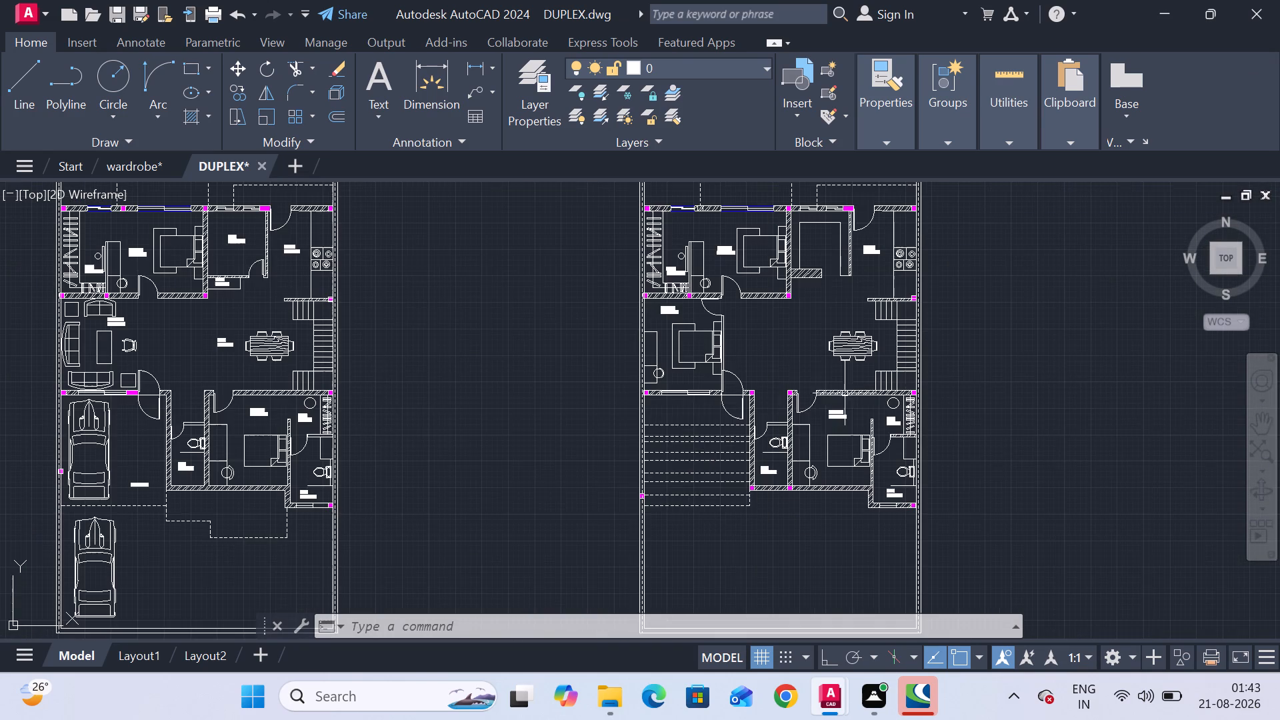
{"action": "scroll", "coordinate": [615, 439], "scroll_direction": "down", "scroll_amount": 1}
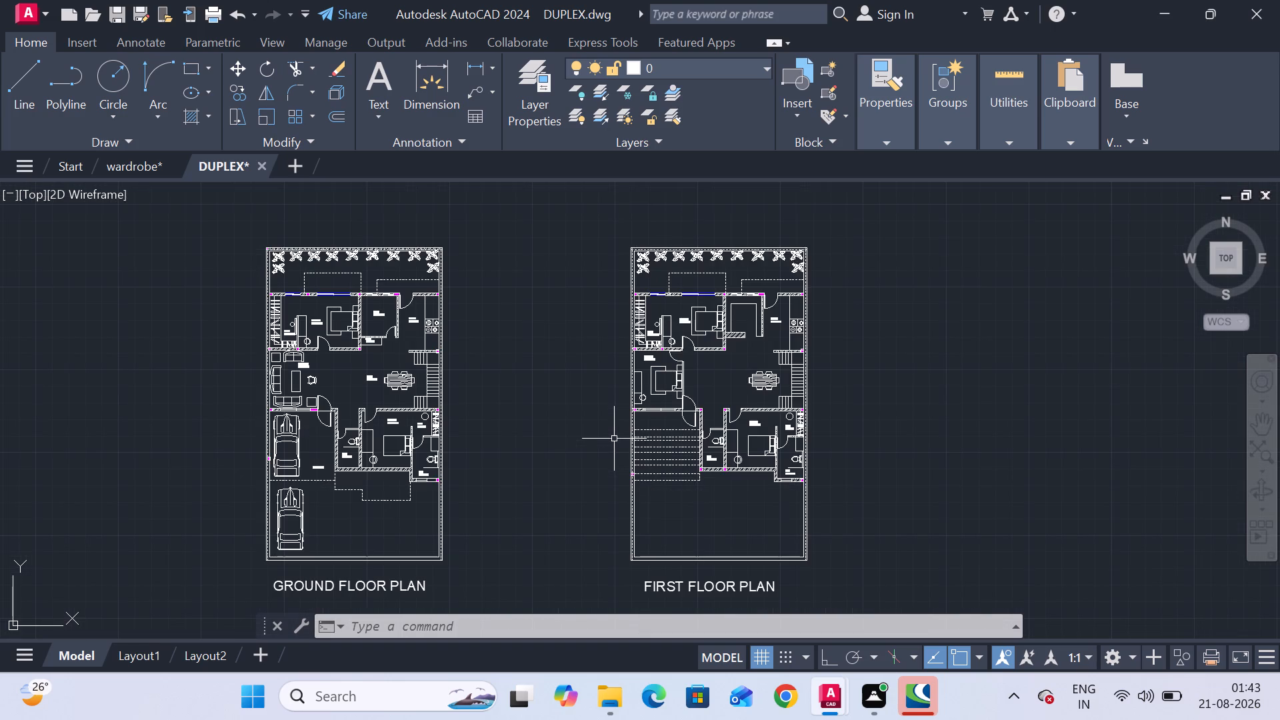
{"action": "middle_click_drag", "start_coordinate": [614, 439], "coordinate": [713, 413]}
{"action": "middle_click", "coordinate": [715, 413]}
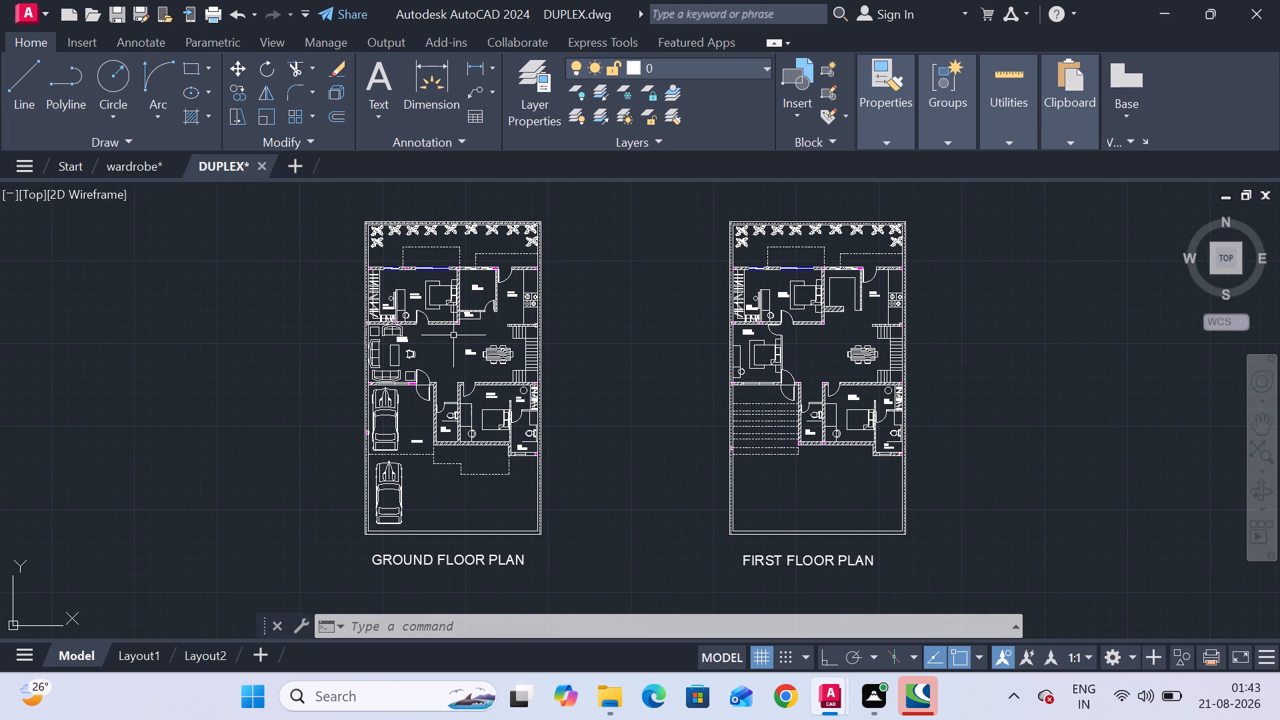
Examine the ground floor plan around the living area, lobby, pooja and staircase, and check both floor plans overall.
{"action": "scroll", "coordinate": [453, 328], "scroll_direction": "up", "scroll_amount": 3}
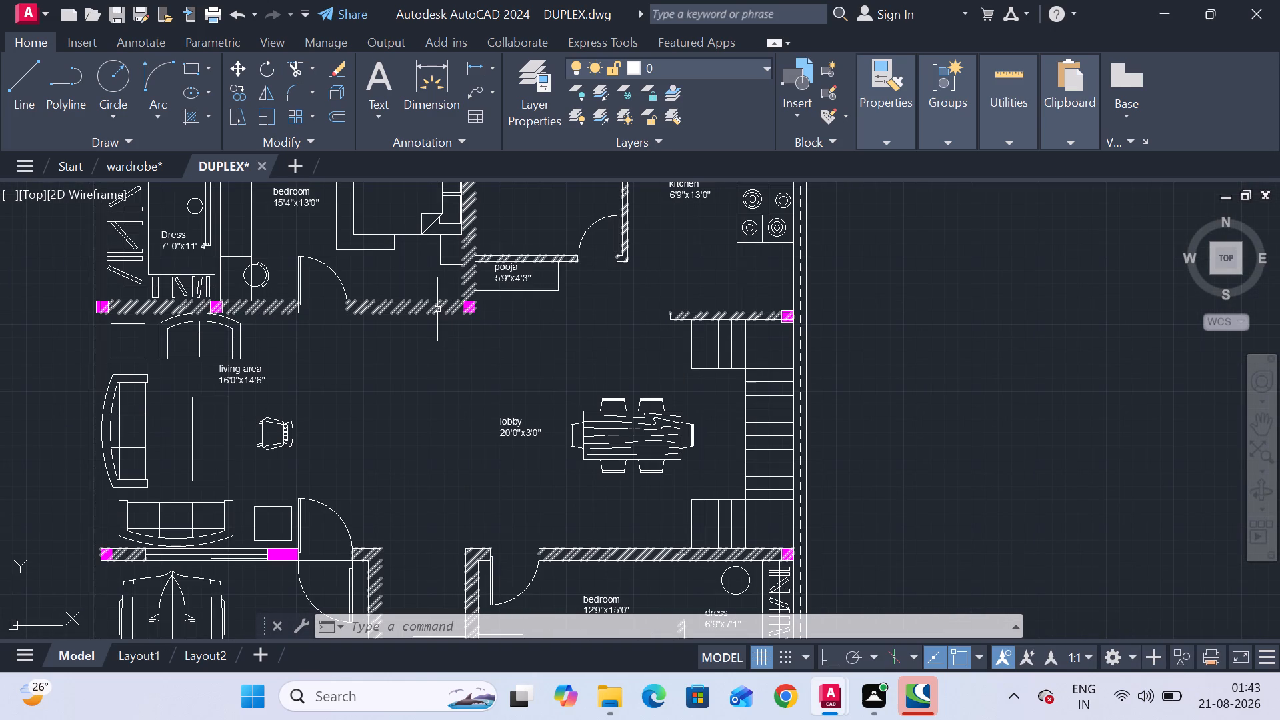
{"action": "scroll", "coordinate": [437, 309], "scroll_direction": "down", "scroll_amount": 3}
{"action": "scroll", "coordinate": [429, 309], "scroll_direction": "up", "scroll_amount": 2}
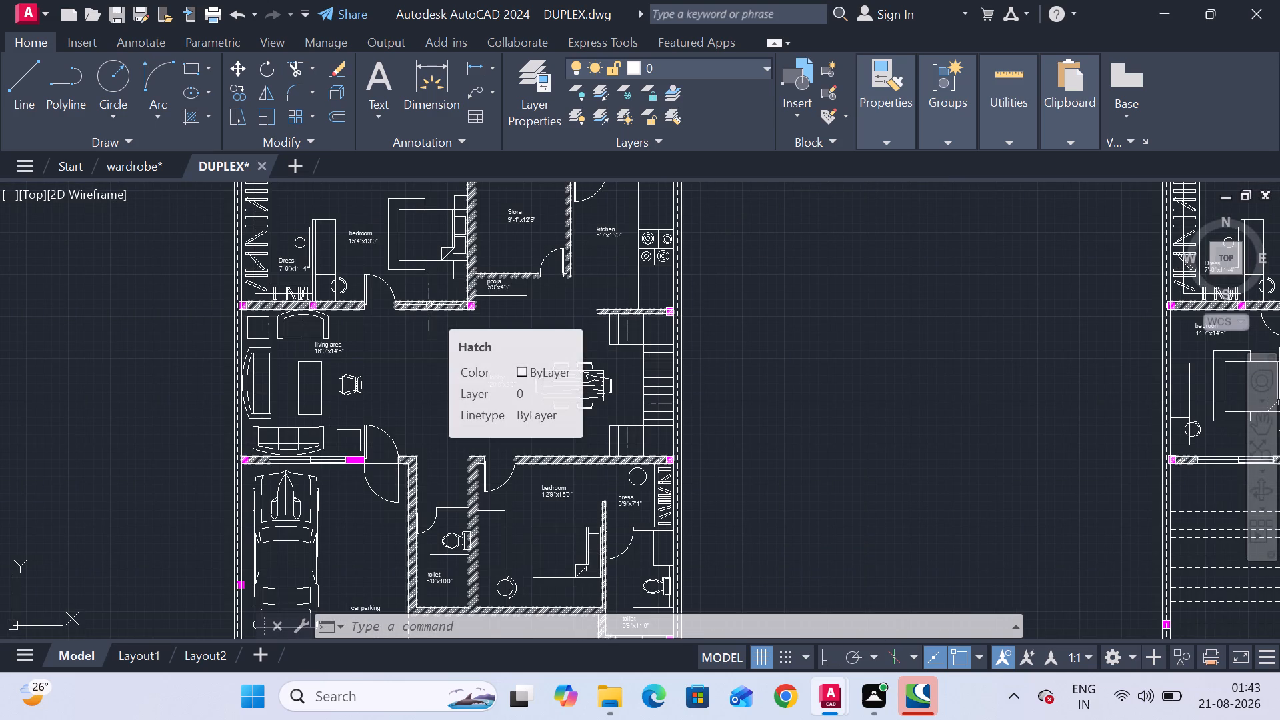
{"action": "scroll", "coordinate": [429, 305], "scroll_direction": "down", "scroll_amount": 1}
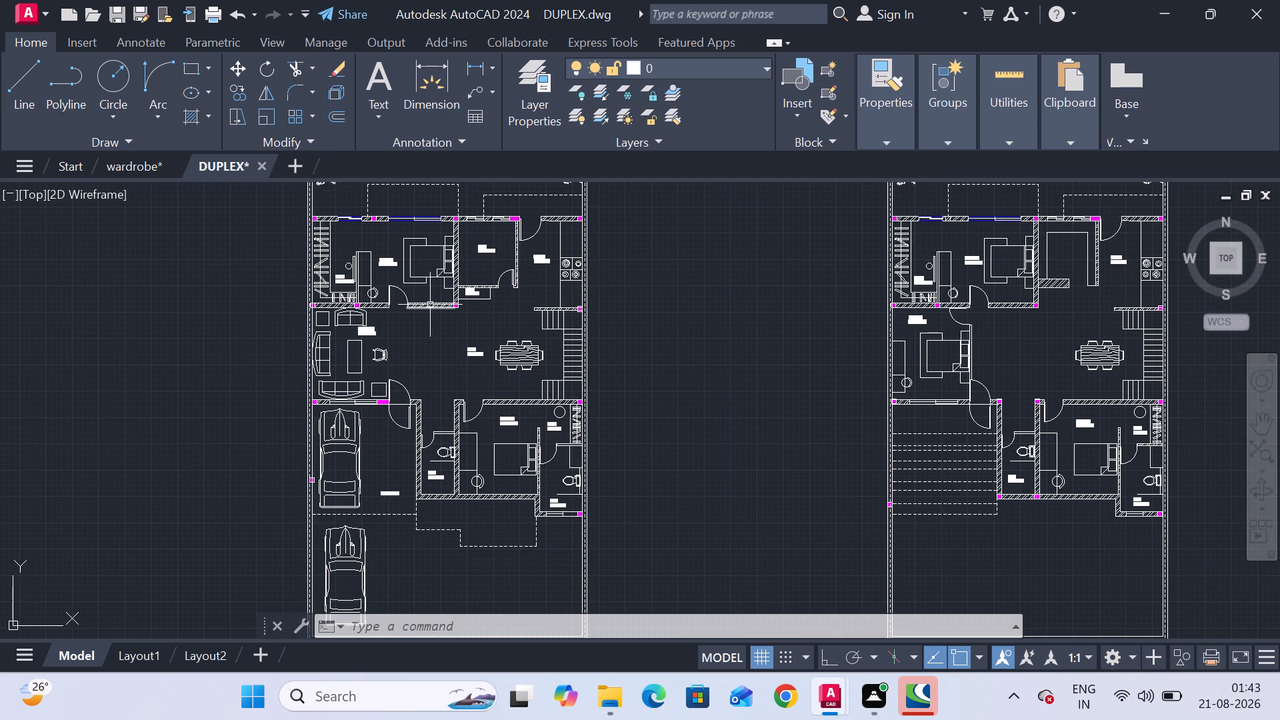
{"action": "scroll", "coordinate": [652, 354], "scroll_direction": "down", "scroll_amount": 1}
{"action": "middle_click_drag", "start_coordinate": [685, 373], "coordinate": [611, 359]}
{"action": "middle_click_drag", "start_coordinate": [611, 359], "coordinate": [570, 385]}
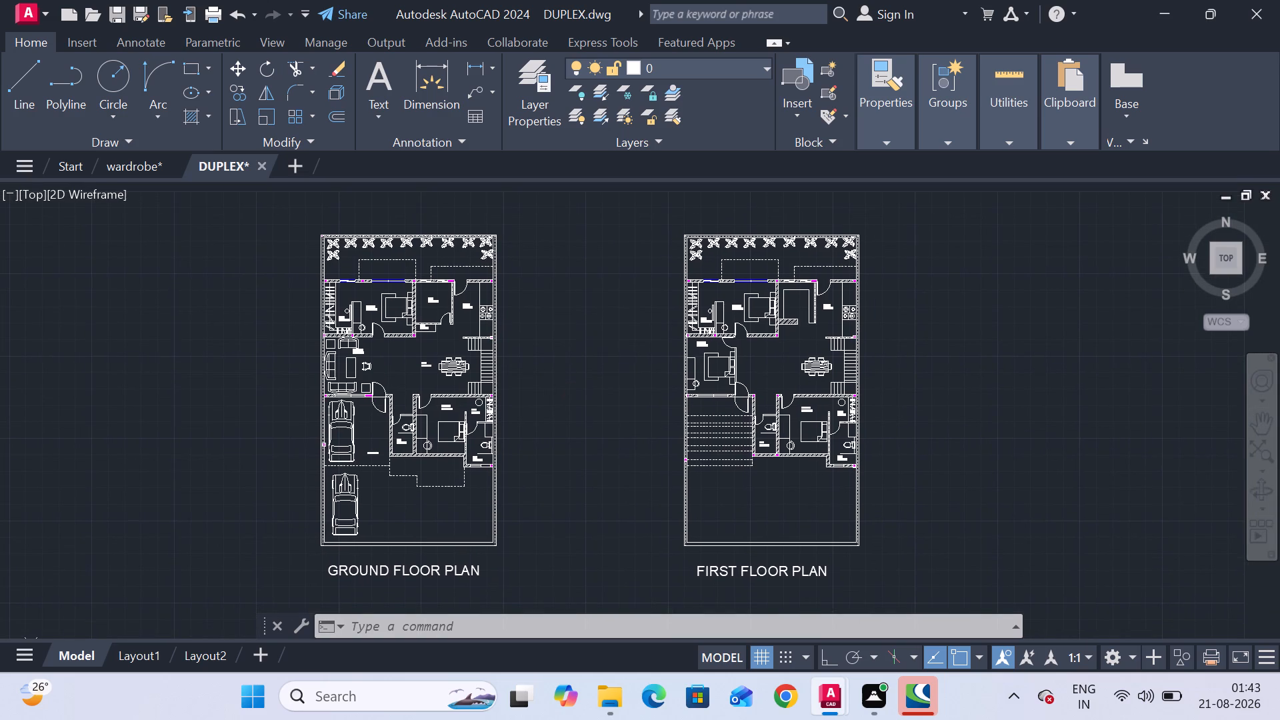
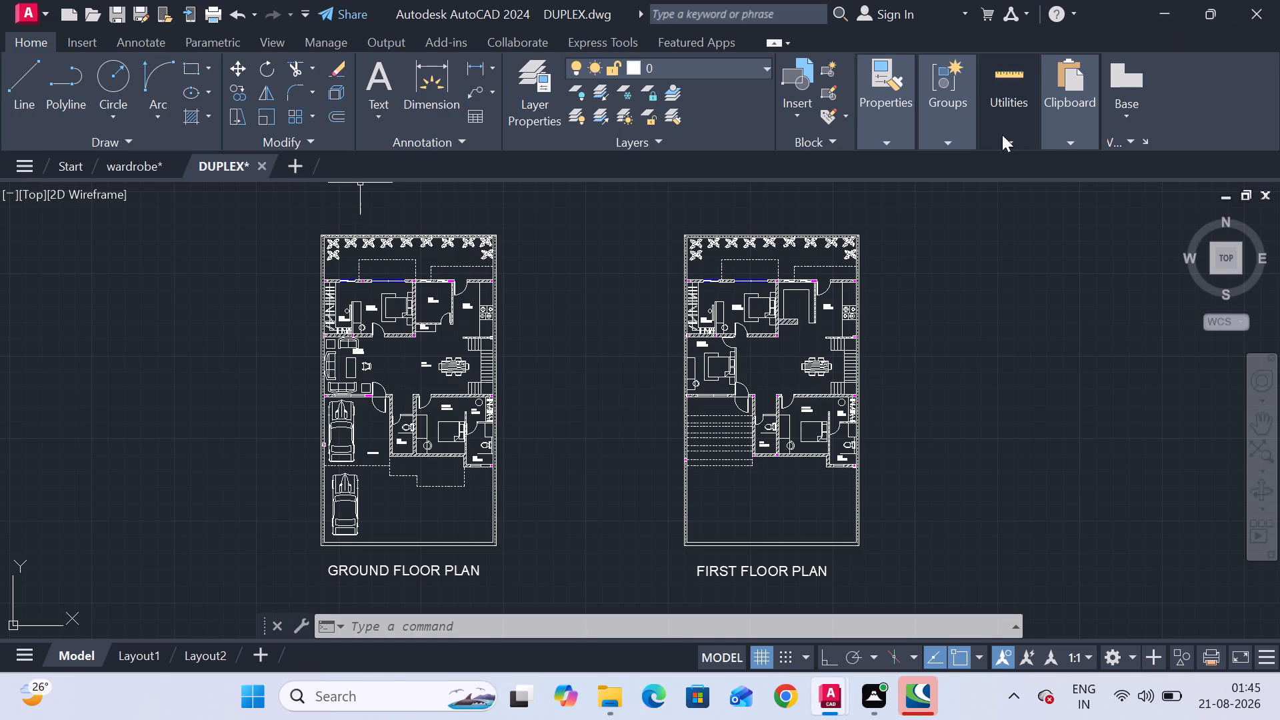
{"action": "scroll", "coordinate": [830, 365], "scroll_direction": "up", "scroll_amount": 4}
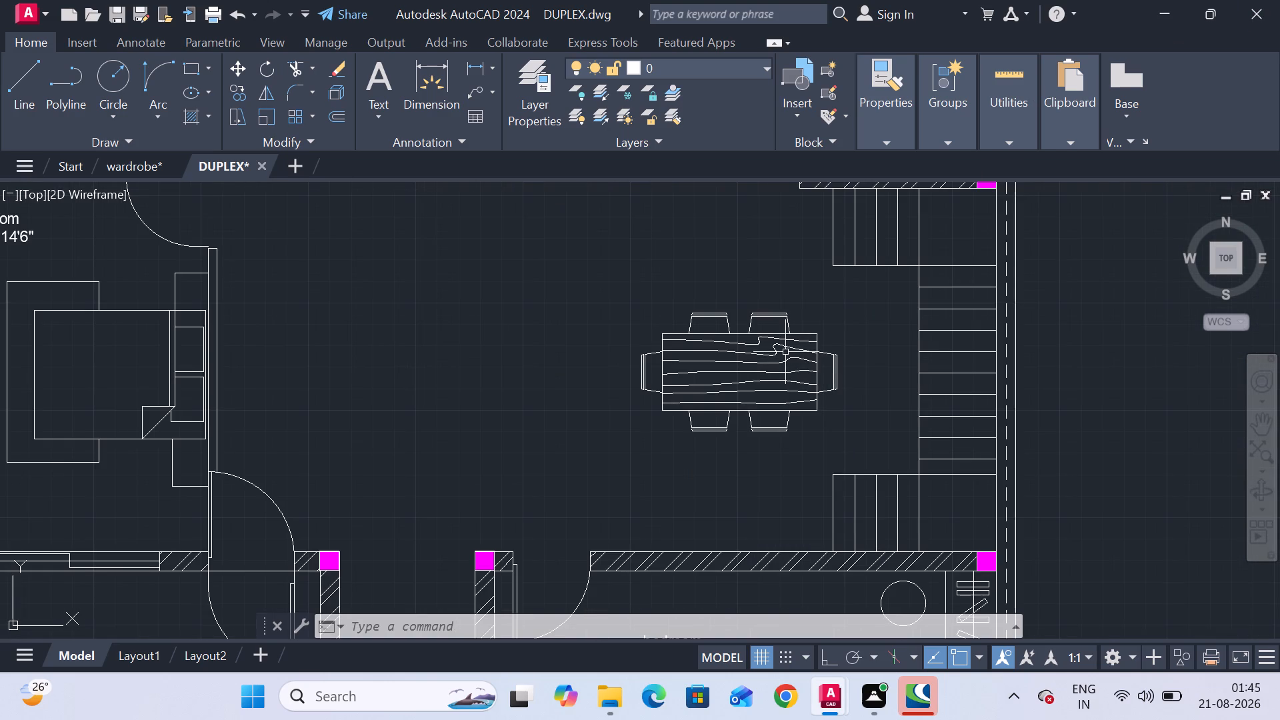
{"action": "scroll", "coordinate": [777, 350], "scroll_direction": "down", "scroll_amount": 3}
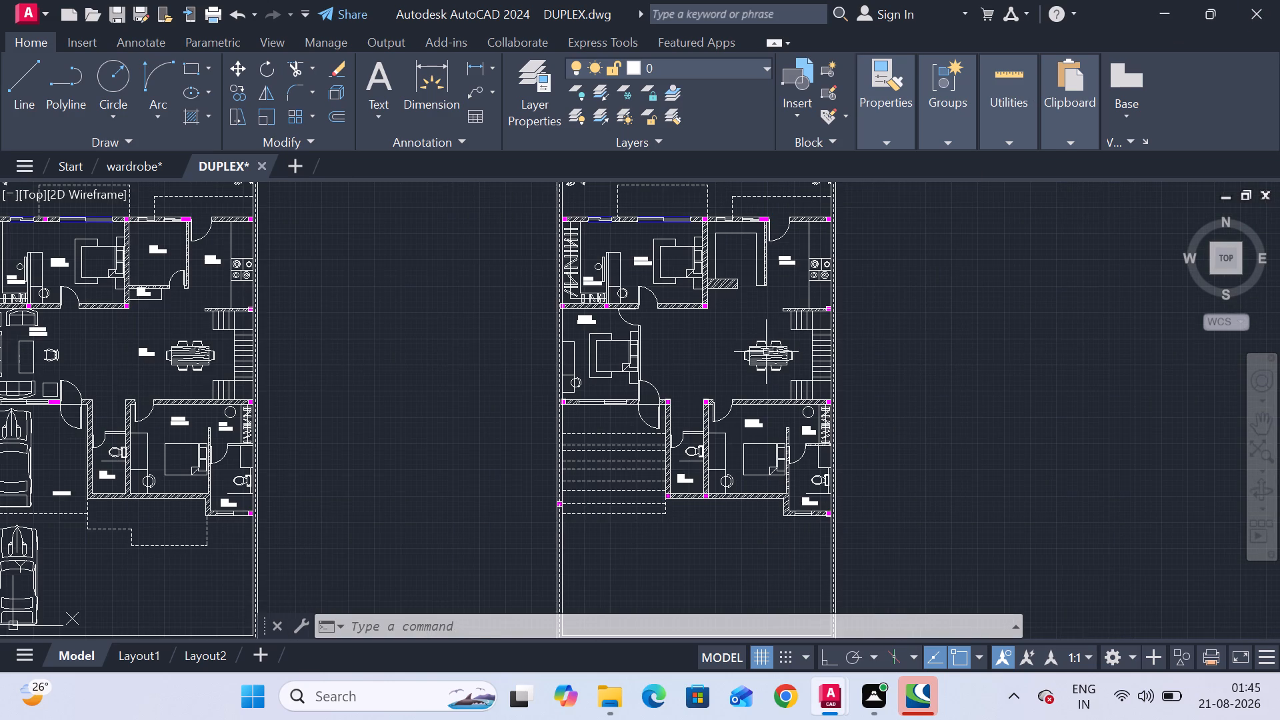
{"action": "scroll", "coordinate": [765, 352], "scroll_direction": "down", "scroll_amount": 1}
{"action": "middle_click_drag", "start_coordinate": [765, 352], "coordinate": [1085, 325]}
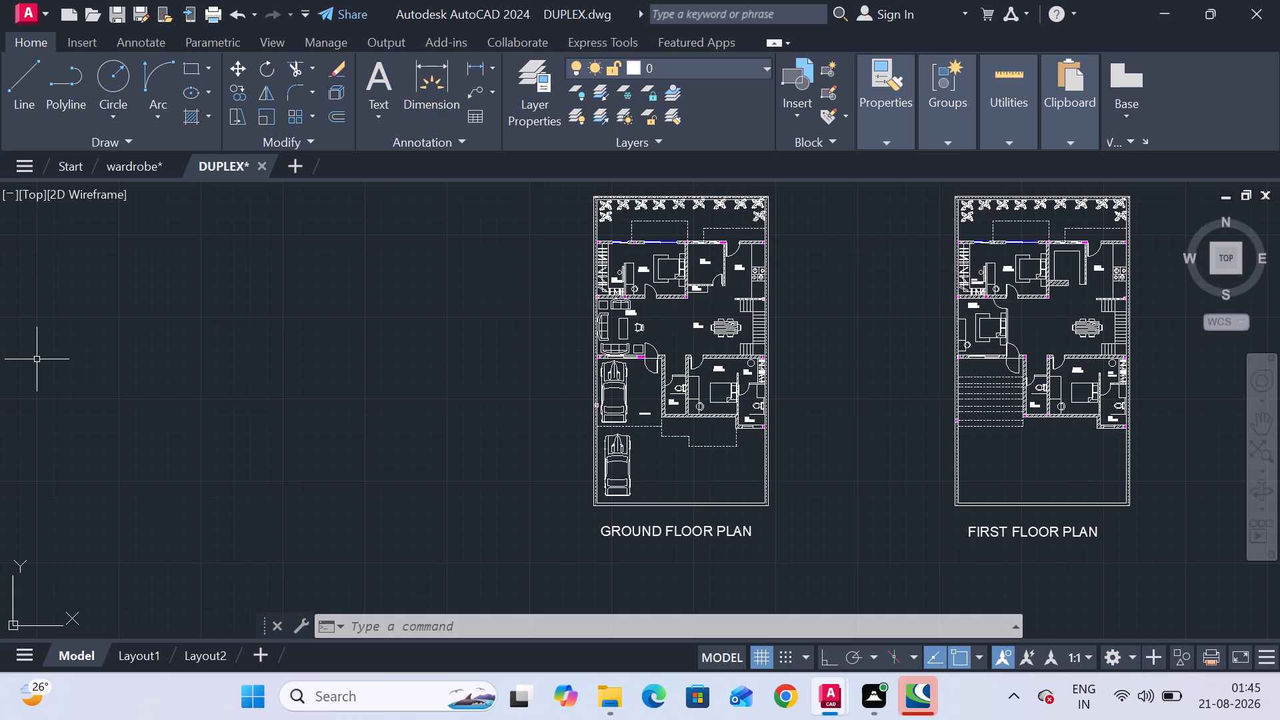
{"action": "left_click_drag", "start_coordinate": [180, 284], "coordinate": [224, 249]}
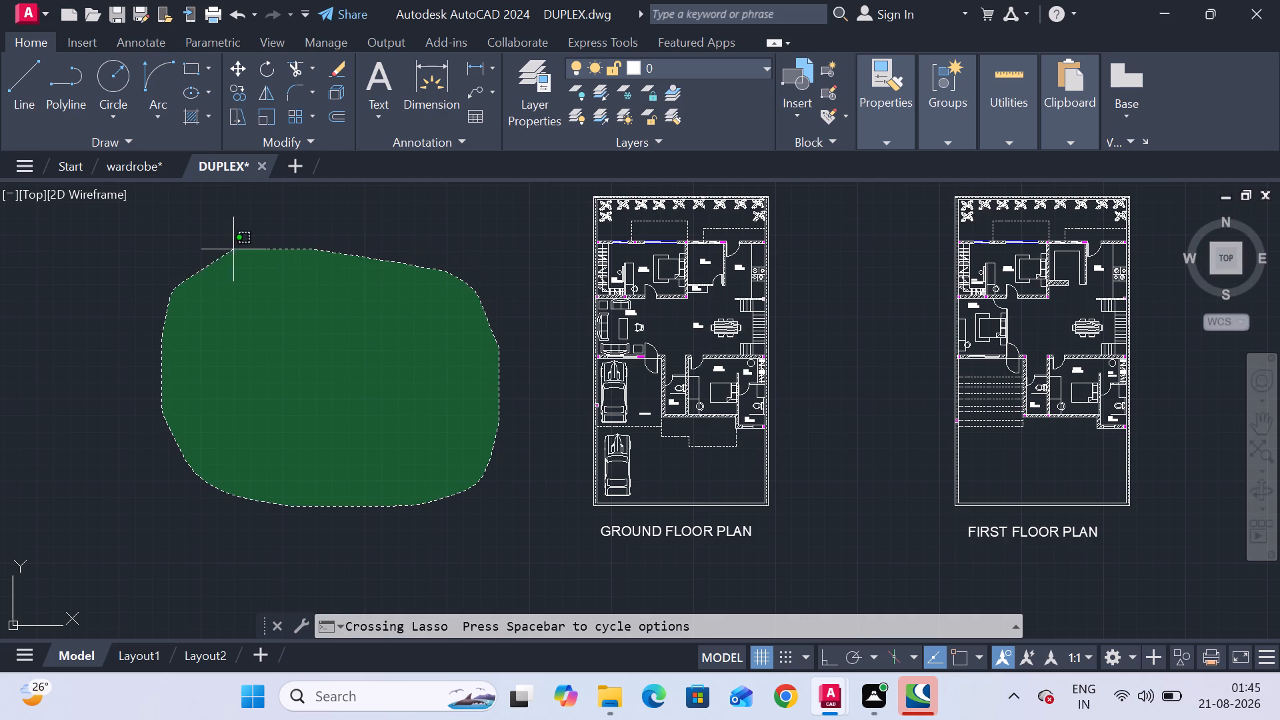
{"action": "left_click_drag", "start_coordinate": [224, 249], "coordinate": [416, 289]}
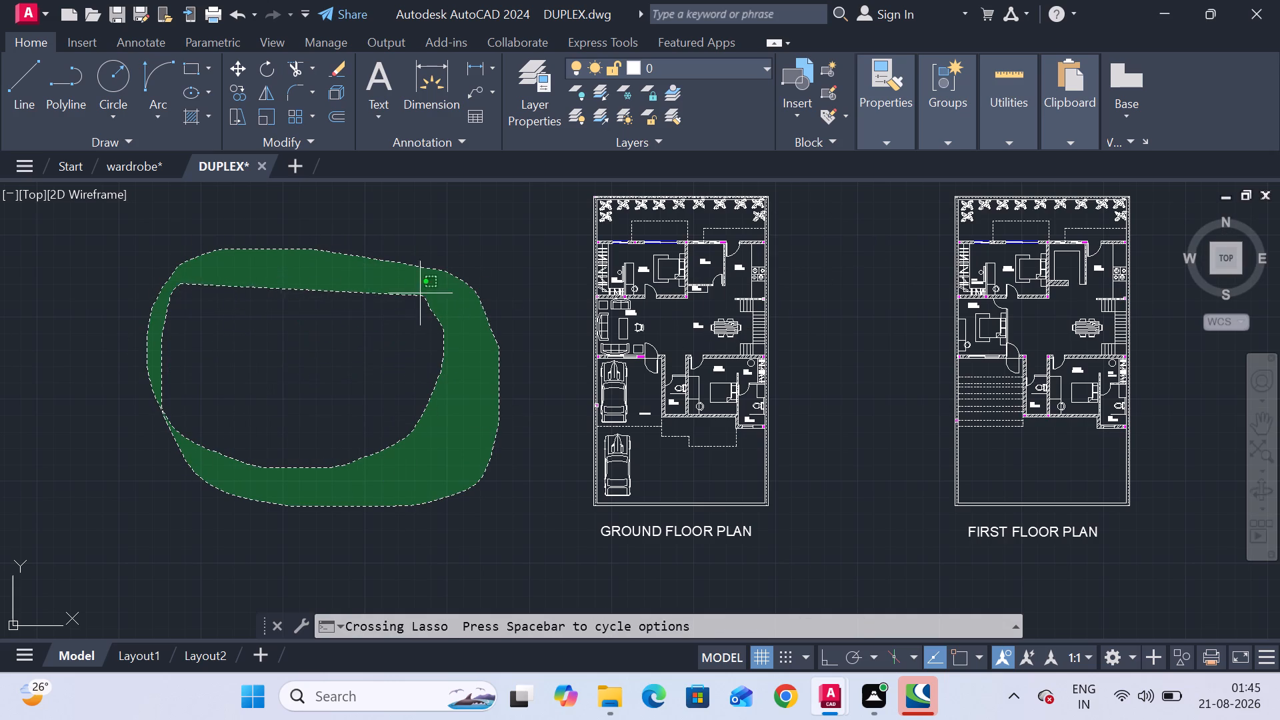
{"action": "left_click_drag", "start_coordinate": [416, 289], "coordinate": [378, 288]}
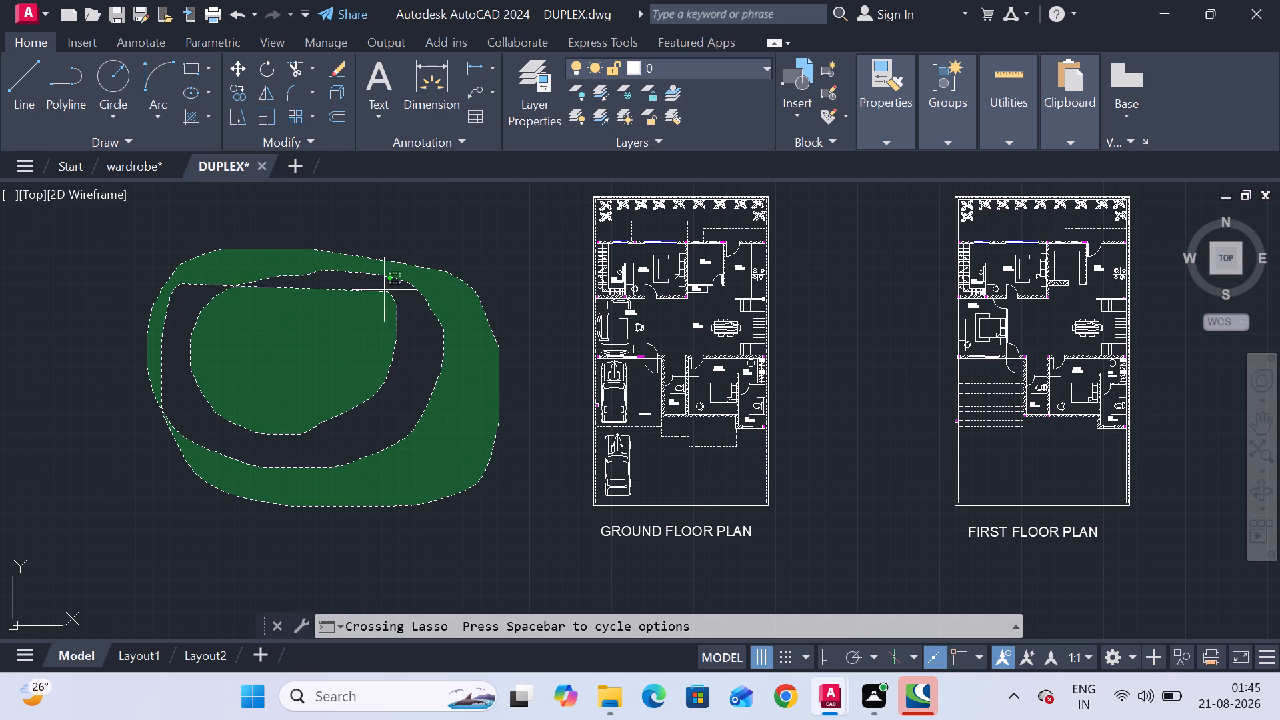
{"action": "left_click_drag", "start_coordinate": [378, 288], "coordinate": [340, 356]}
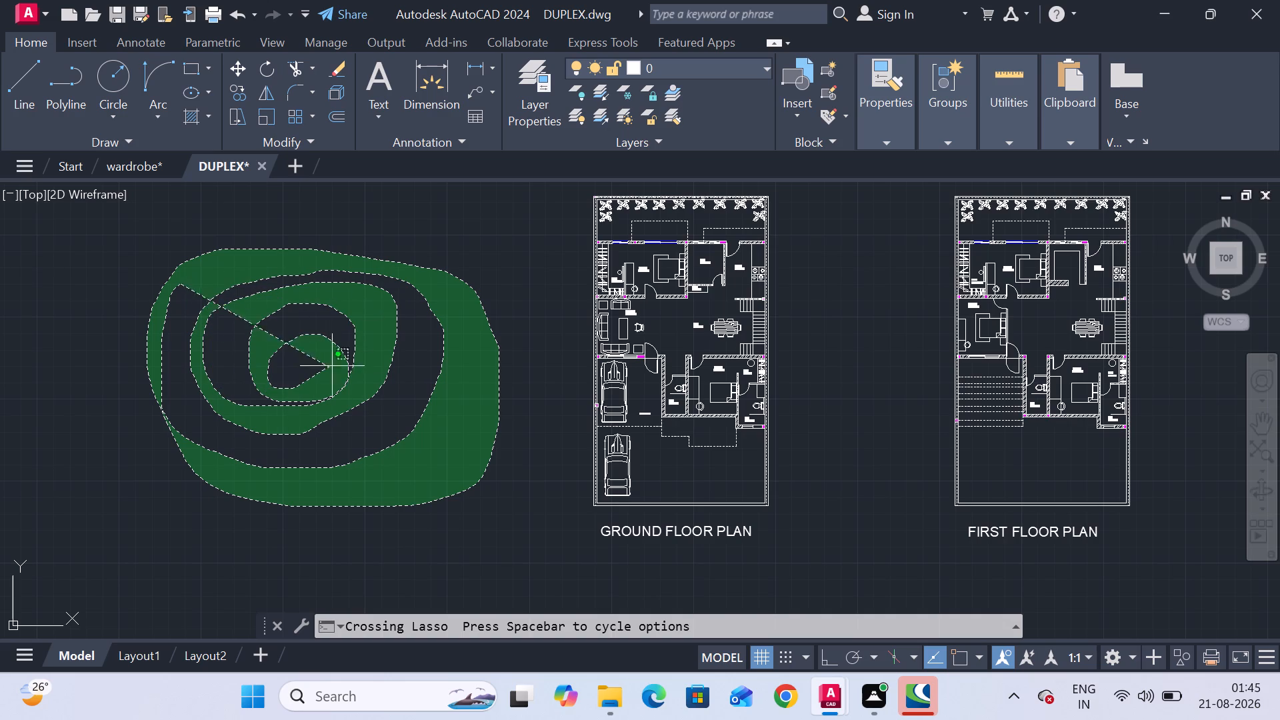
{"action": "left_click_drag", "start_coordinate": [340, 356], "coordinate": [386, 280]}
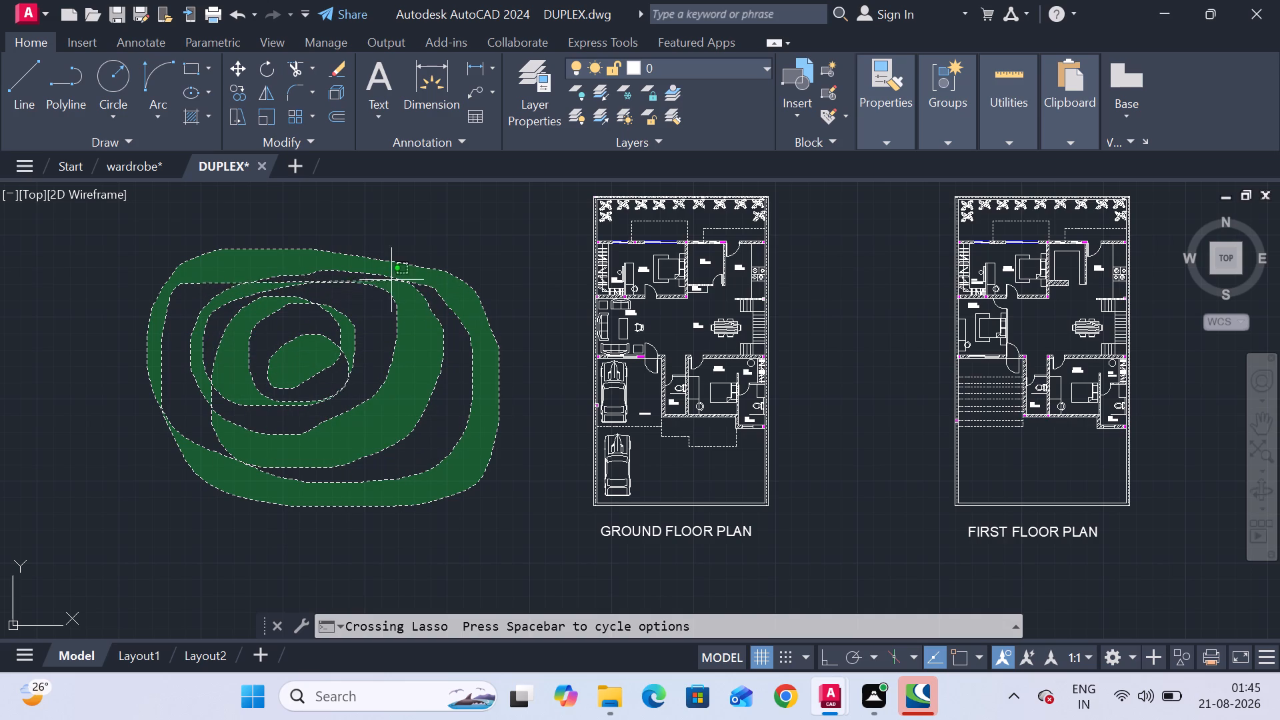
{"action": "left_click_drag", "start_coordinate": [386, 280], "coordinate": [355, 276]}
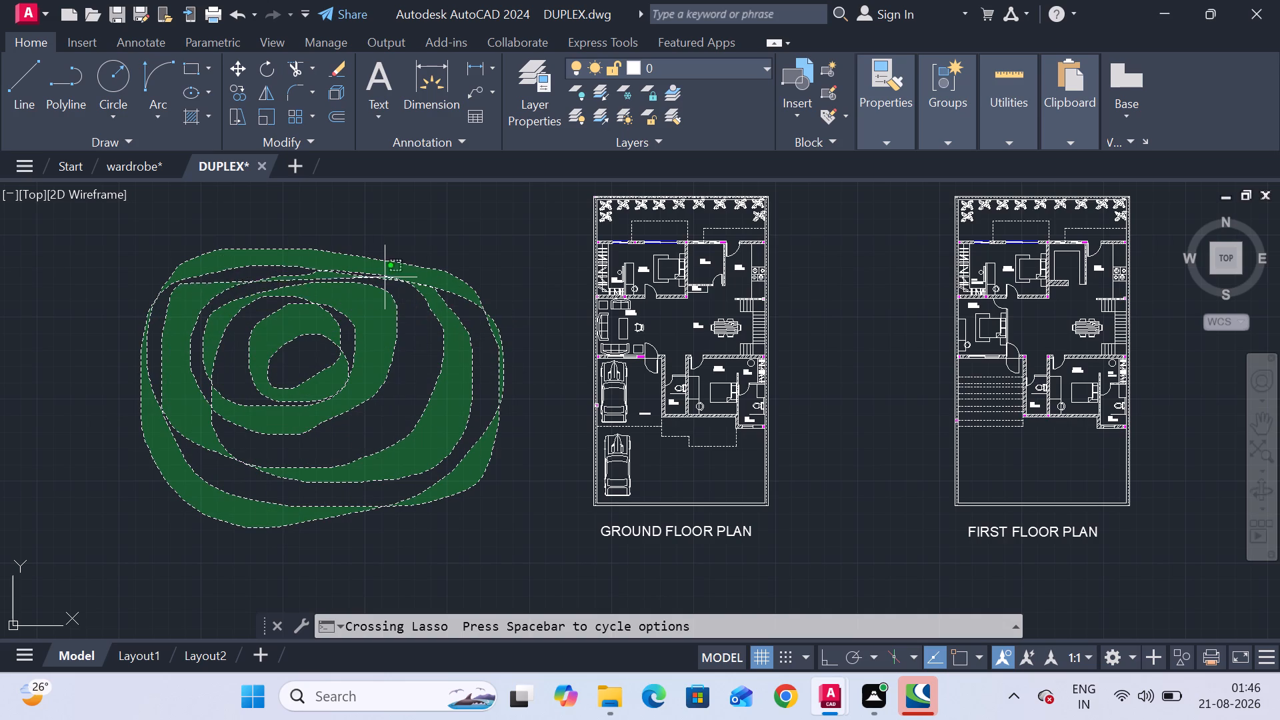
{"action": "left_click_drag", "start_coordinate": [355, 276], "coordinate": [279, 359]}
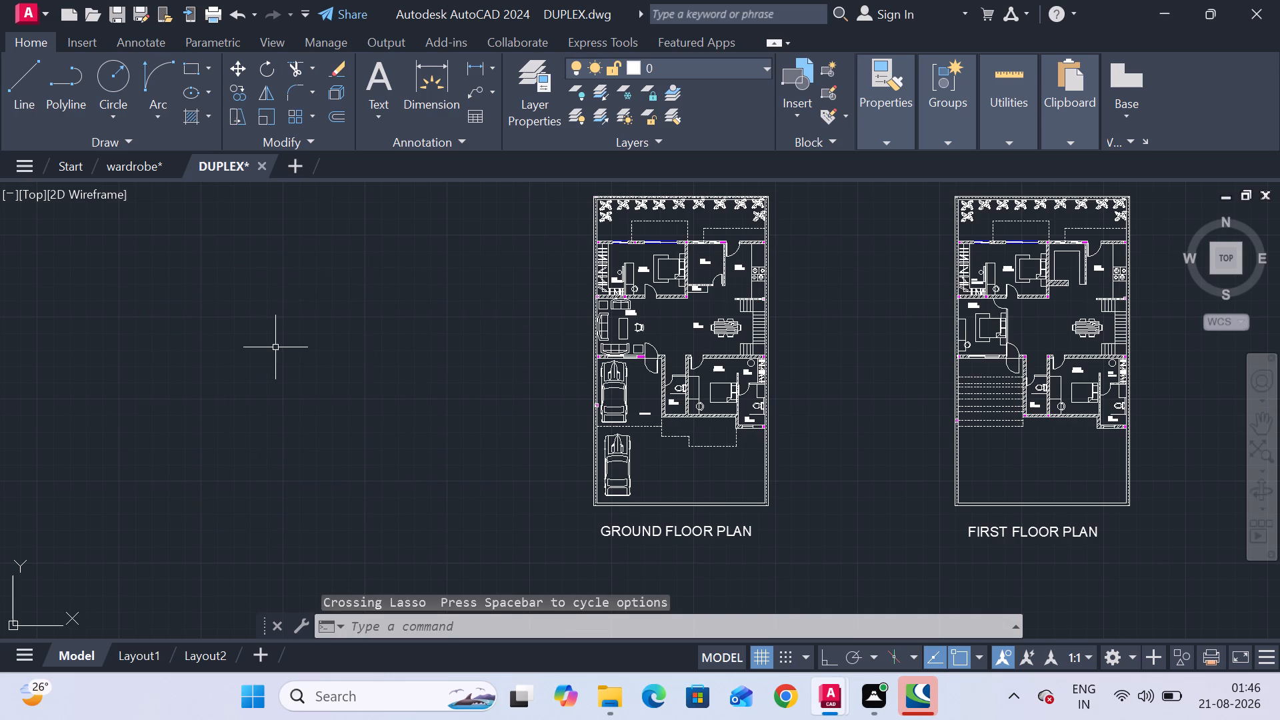
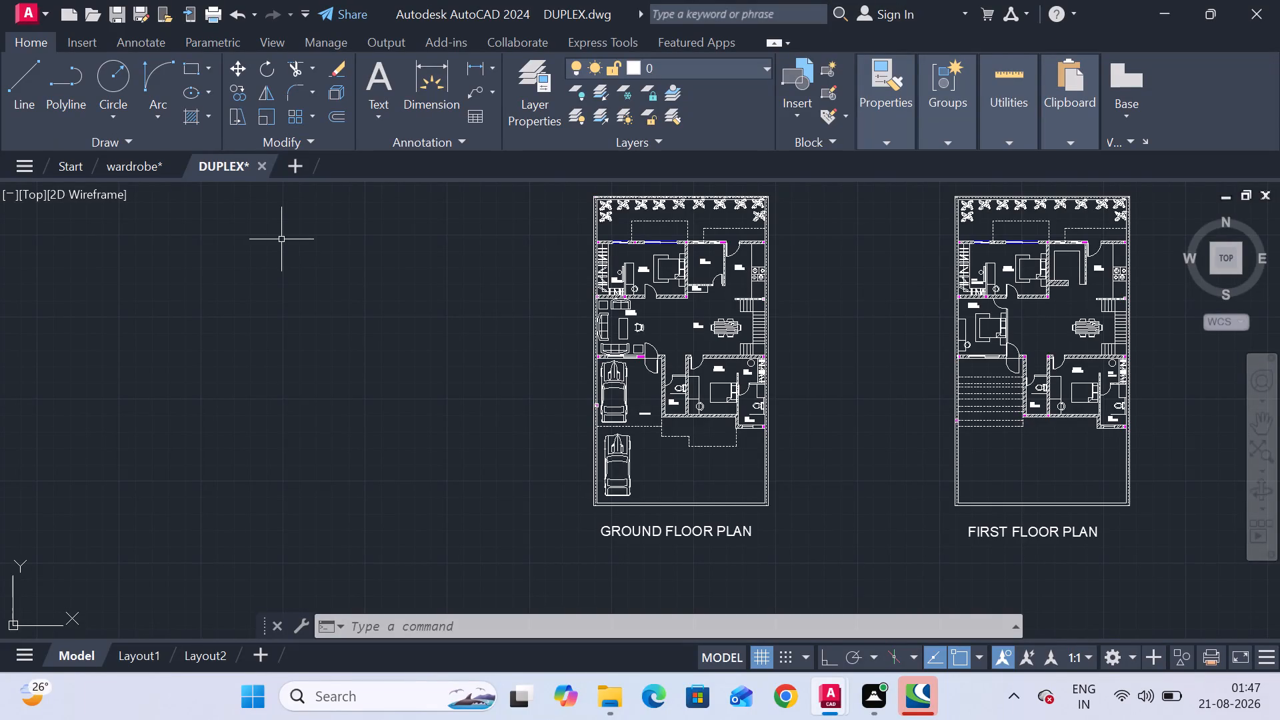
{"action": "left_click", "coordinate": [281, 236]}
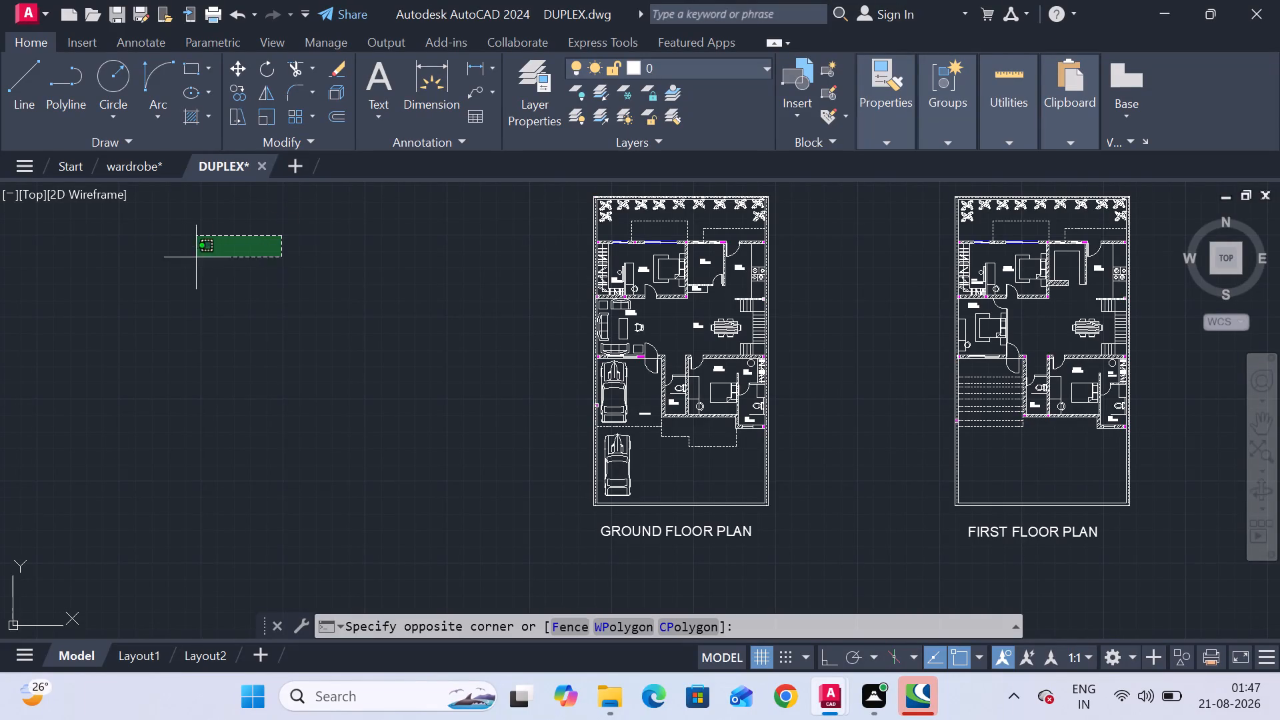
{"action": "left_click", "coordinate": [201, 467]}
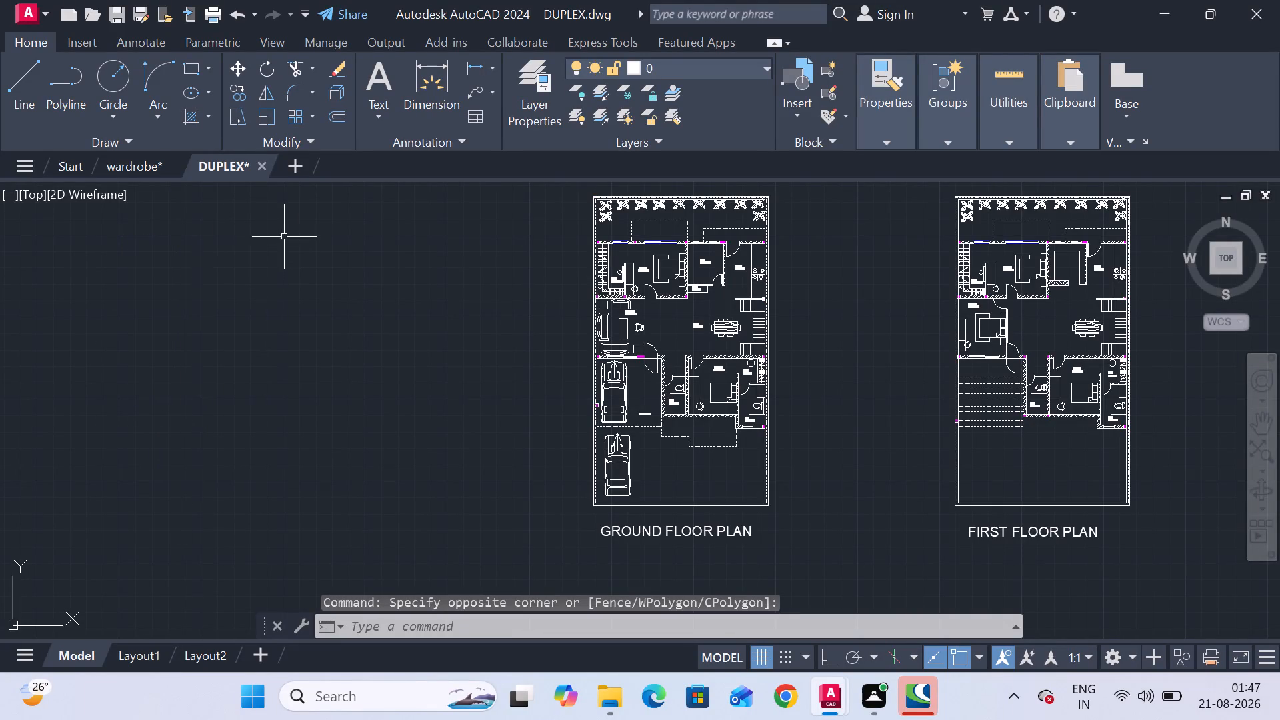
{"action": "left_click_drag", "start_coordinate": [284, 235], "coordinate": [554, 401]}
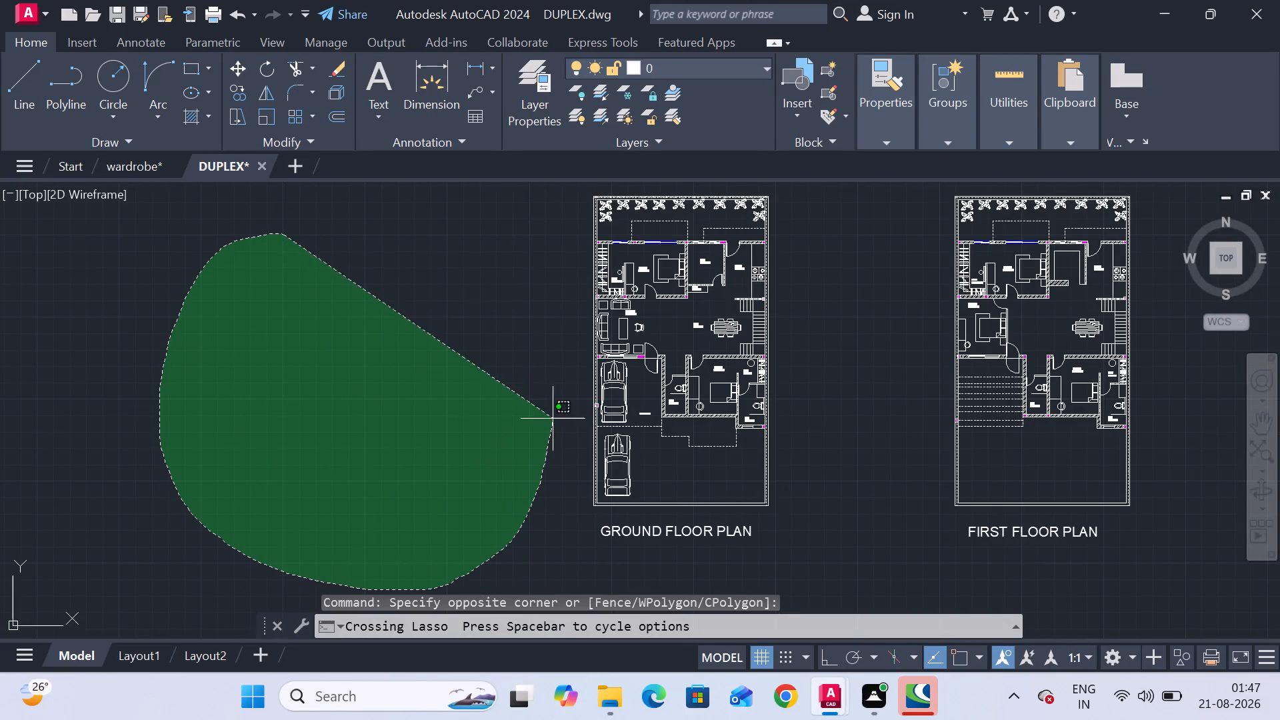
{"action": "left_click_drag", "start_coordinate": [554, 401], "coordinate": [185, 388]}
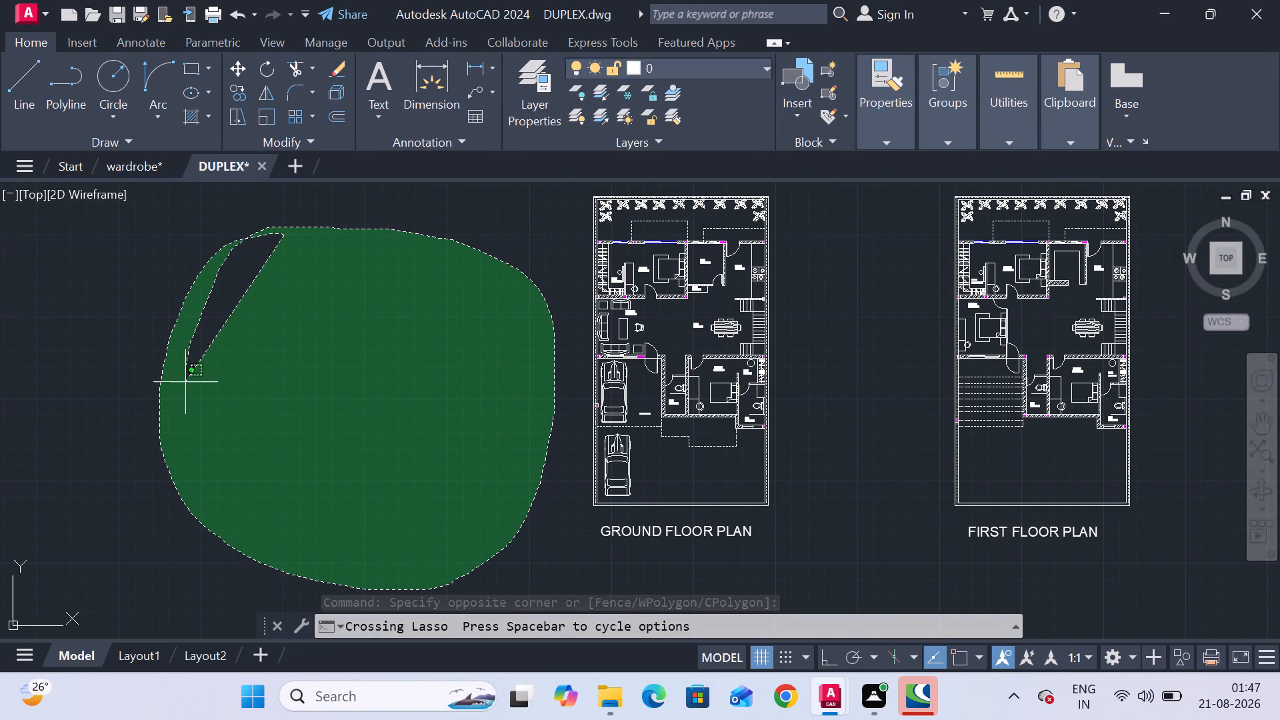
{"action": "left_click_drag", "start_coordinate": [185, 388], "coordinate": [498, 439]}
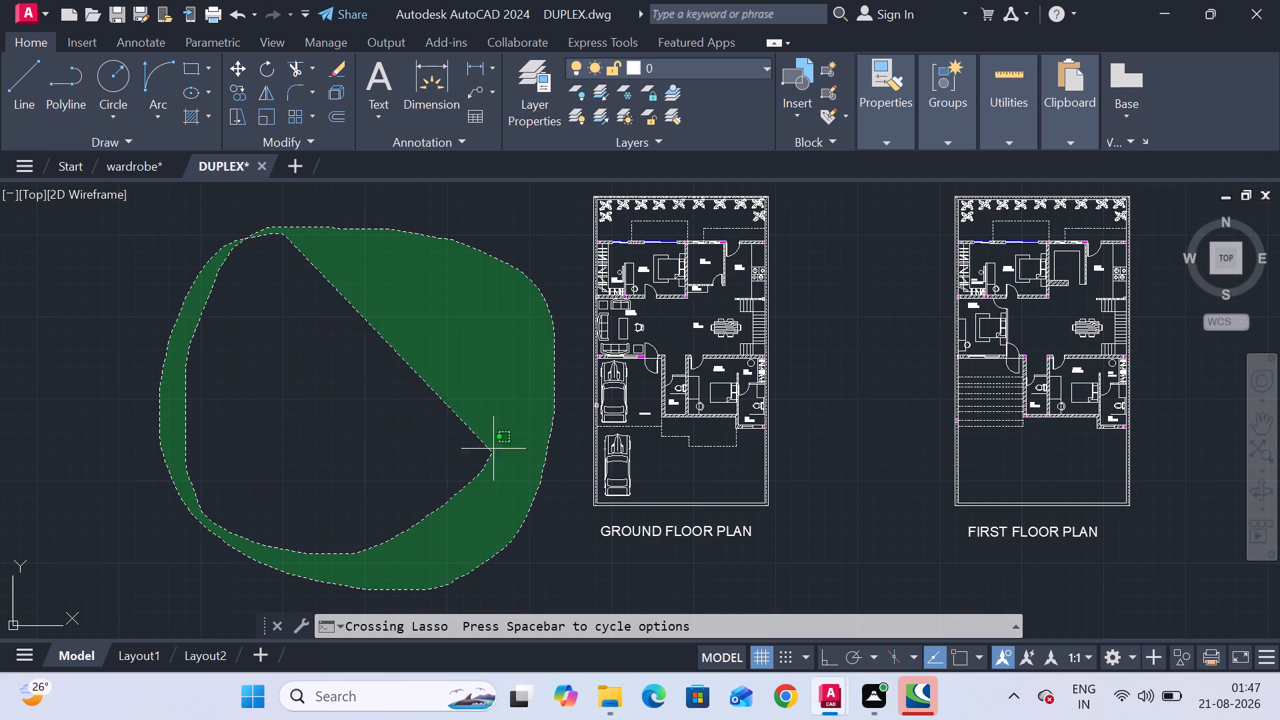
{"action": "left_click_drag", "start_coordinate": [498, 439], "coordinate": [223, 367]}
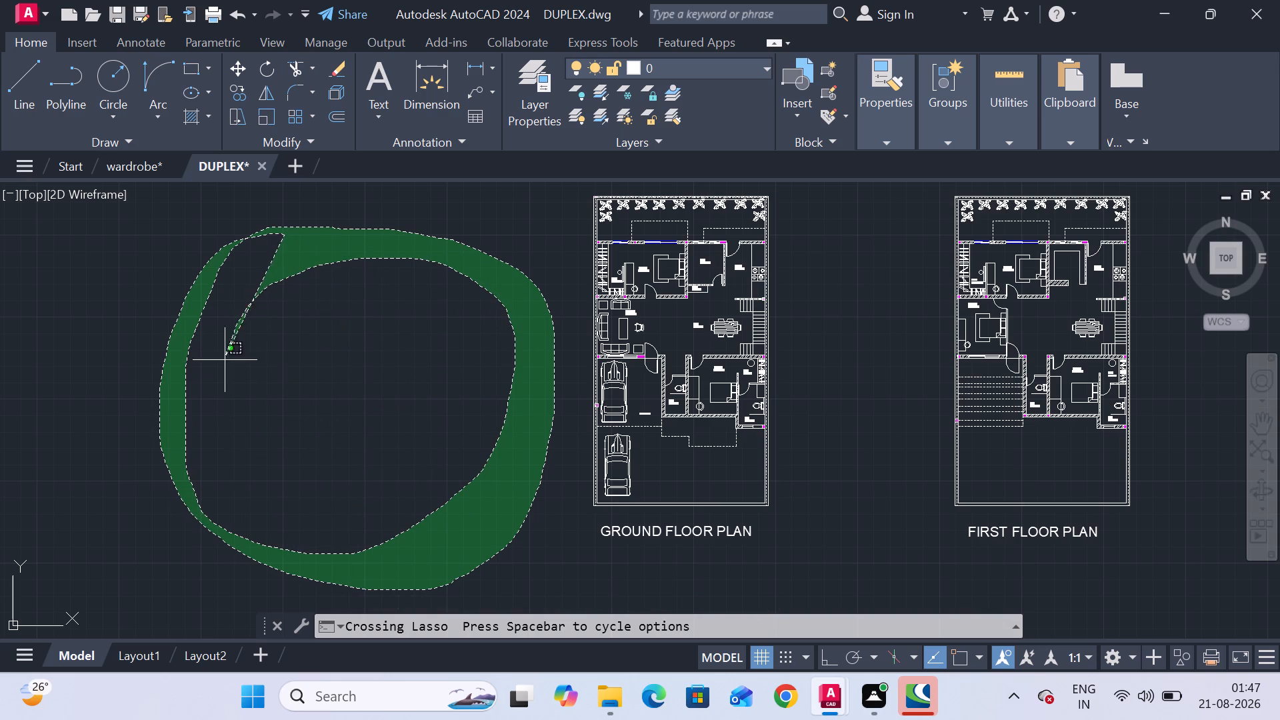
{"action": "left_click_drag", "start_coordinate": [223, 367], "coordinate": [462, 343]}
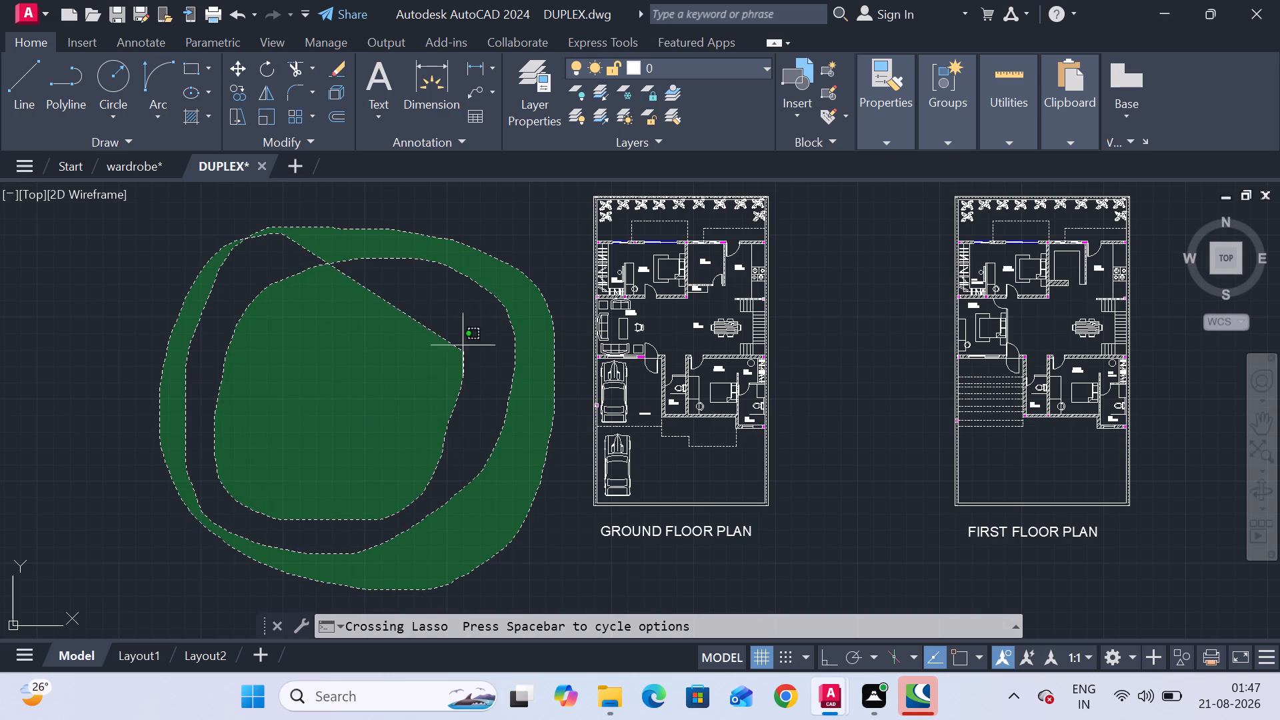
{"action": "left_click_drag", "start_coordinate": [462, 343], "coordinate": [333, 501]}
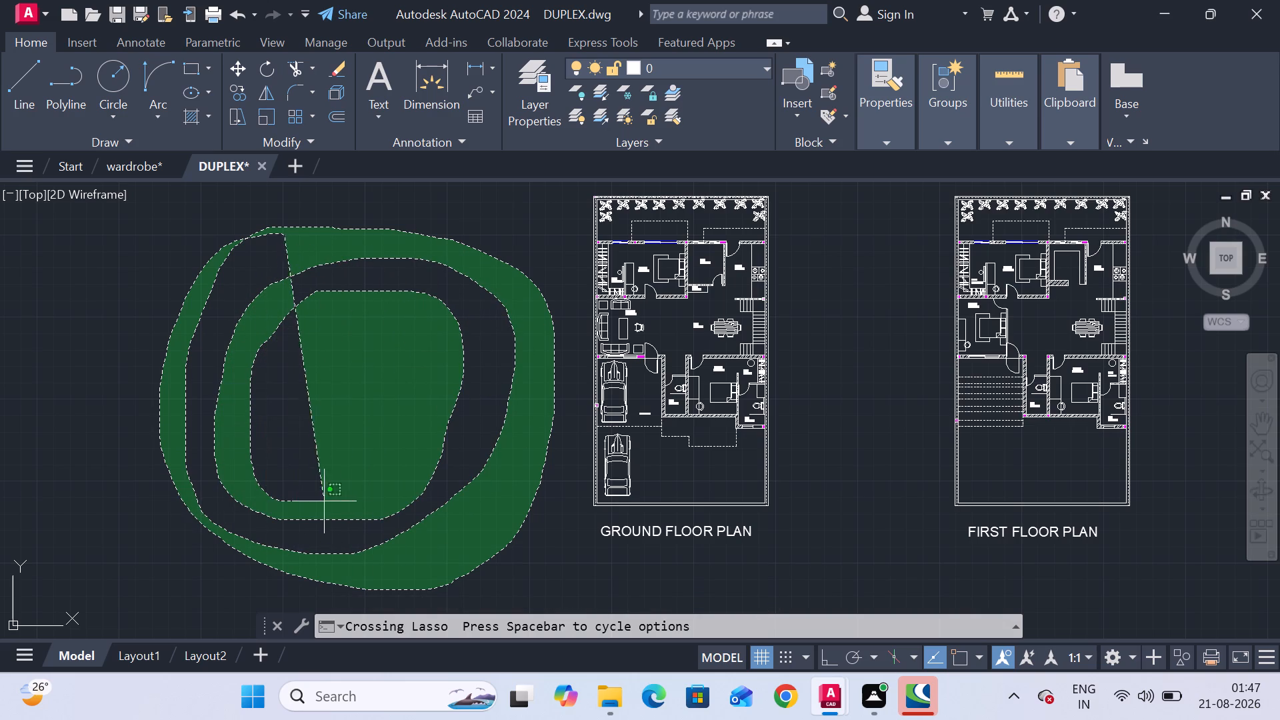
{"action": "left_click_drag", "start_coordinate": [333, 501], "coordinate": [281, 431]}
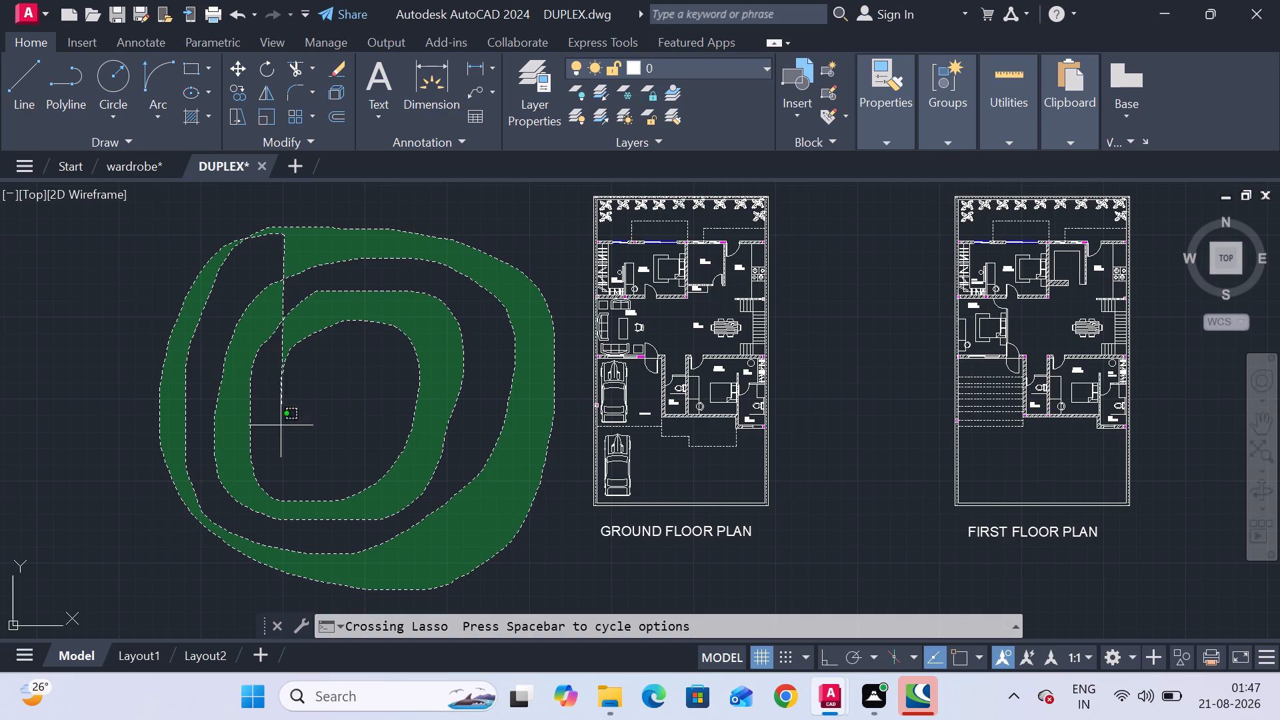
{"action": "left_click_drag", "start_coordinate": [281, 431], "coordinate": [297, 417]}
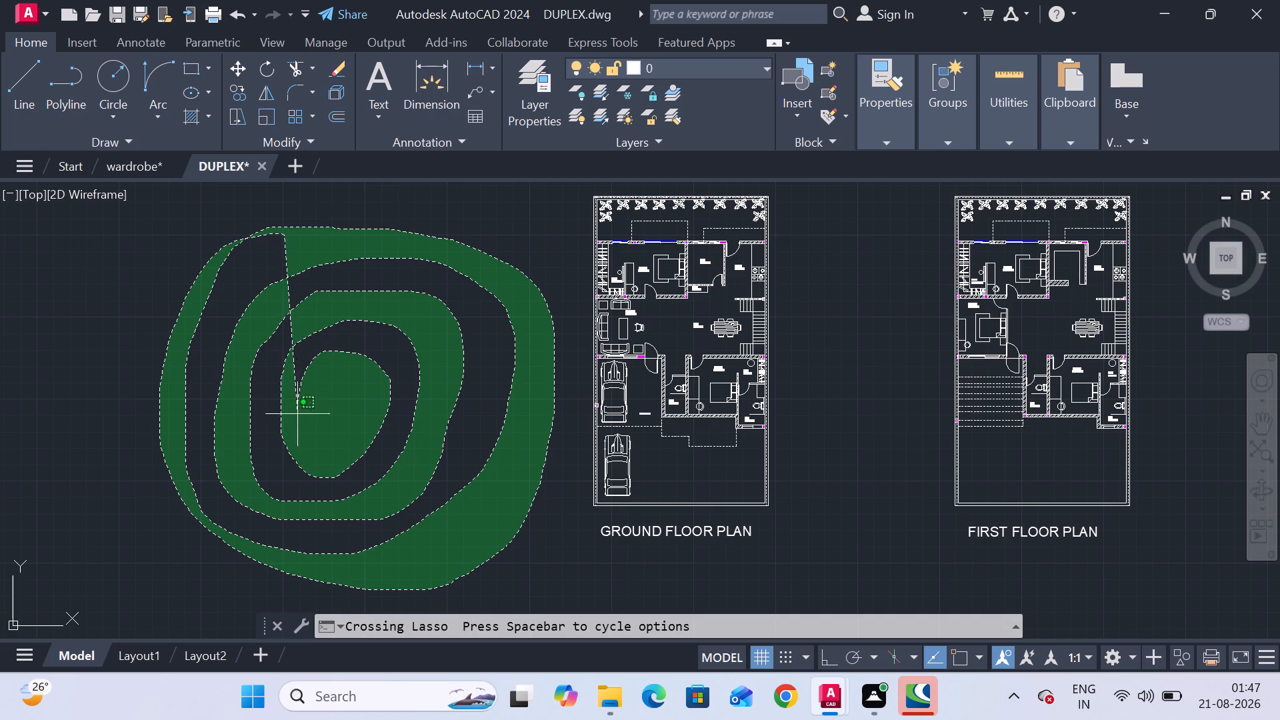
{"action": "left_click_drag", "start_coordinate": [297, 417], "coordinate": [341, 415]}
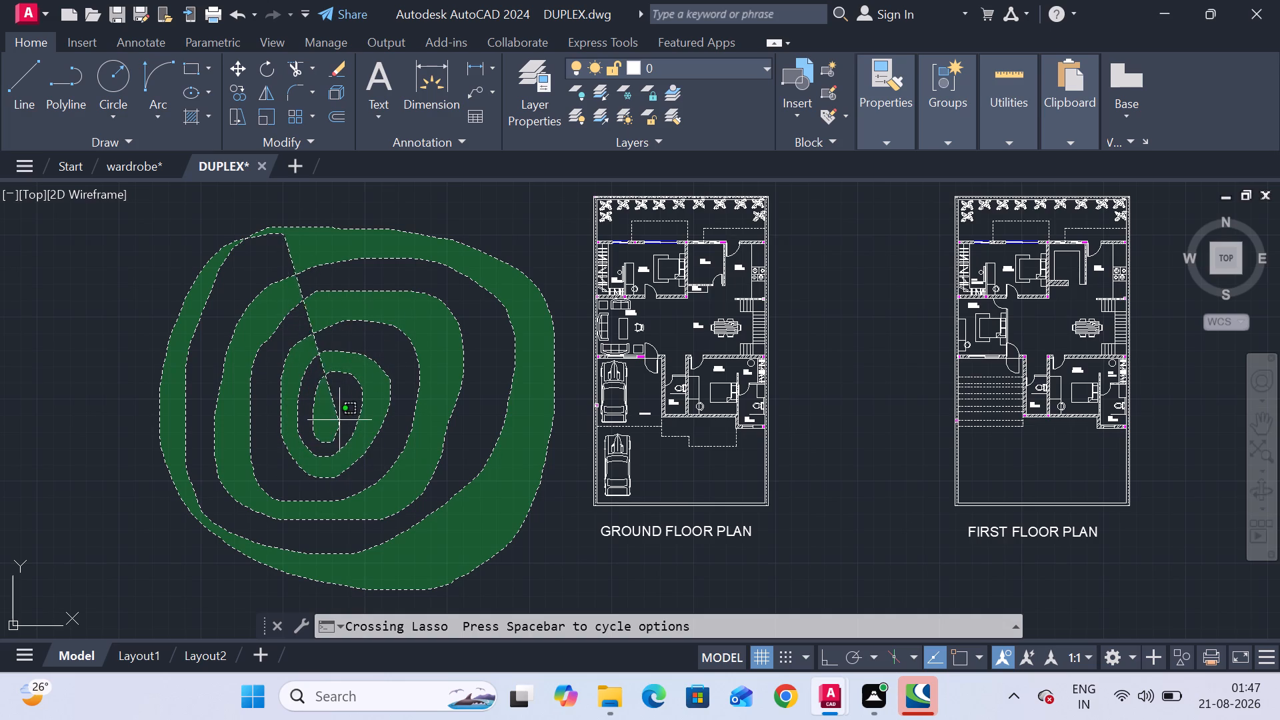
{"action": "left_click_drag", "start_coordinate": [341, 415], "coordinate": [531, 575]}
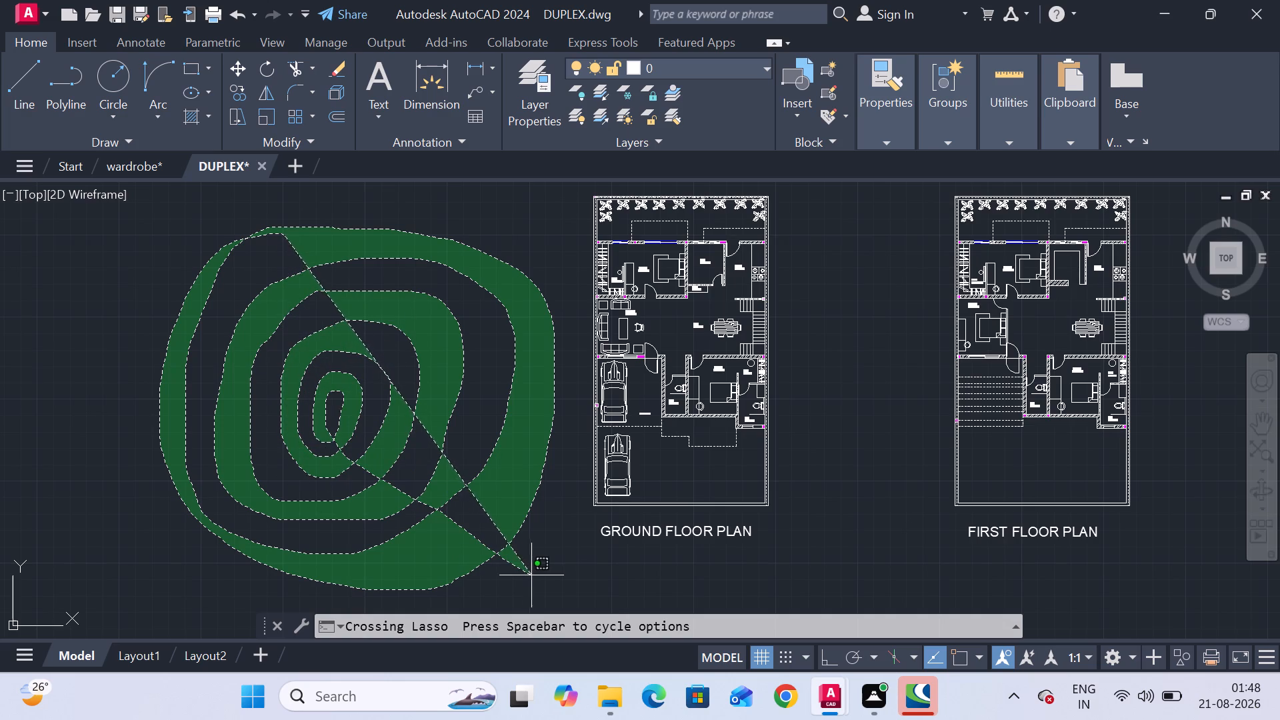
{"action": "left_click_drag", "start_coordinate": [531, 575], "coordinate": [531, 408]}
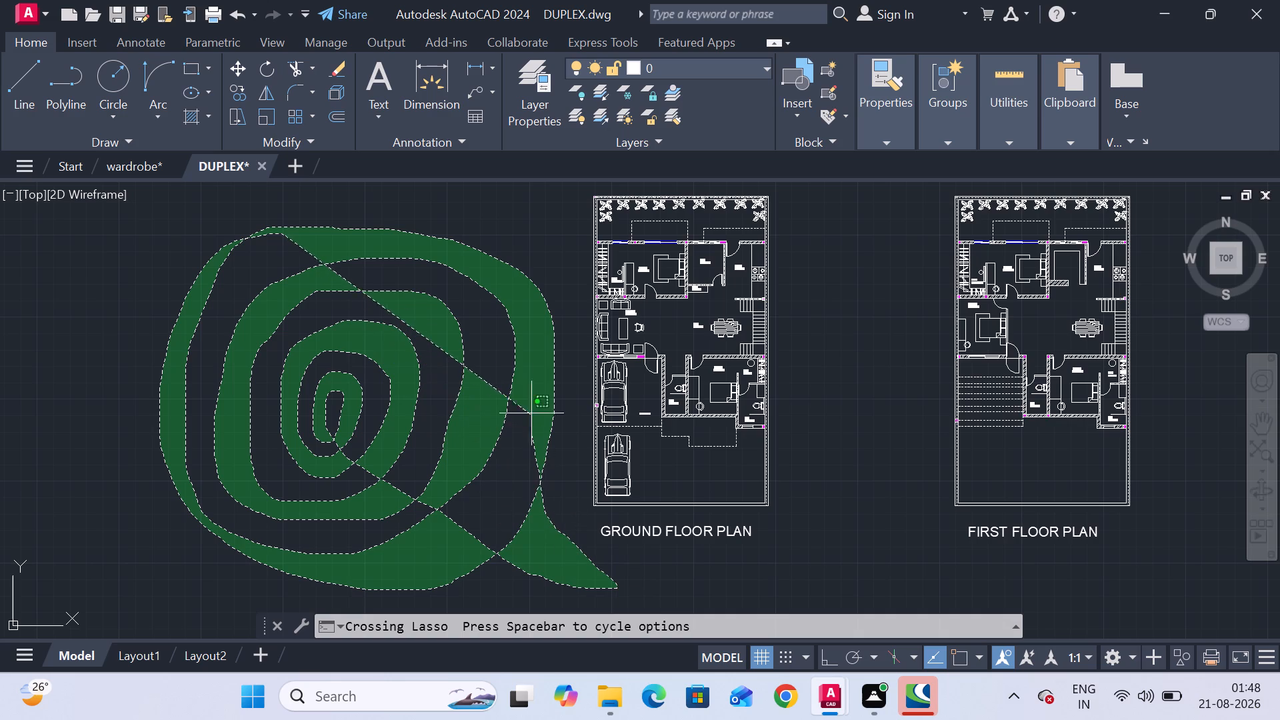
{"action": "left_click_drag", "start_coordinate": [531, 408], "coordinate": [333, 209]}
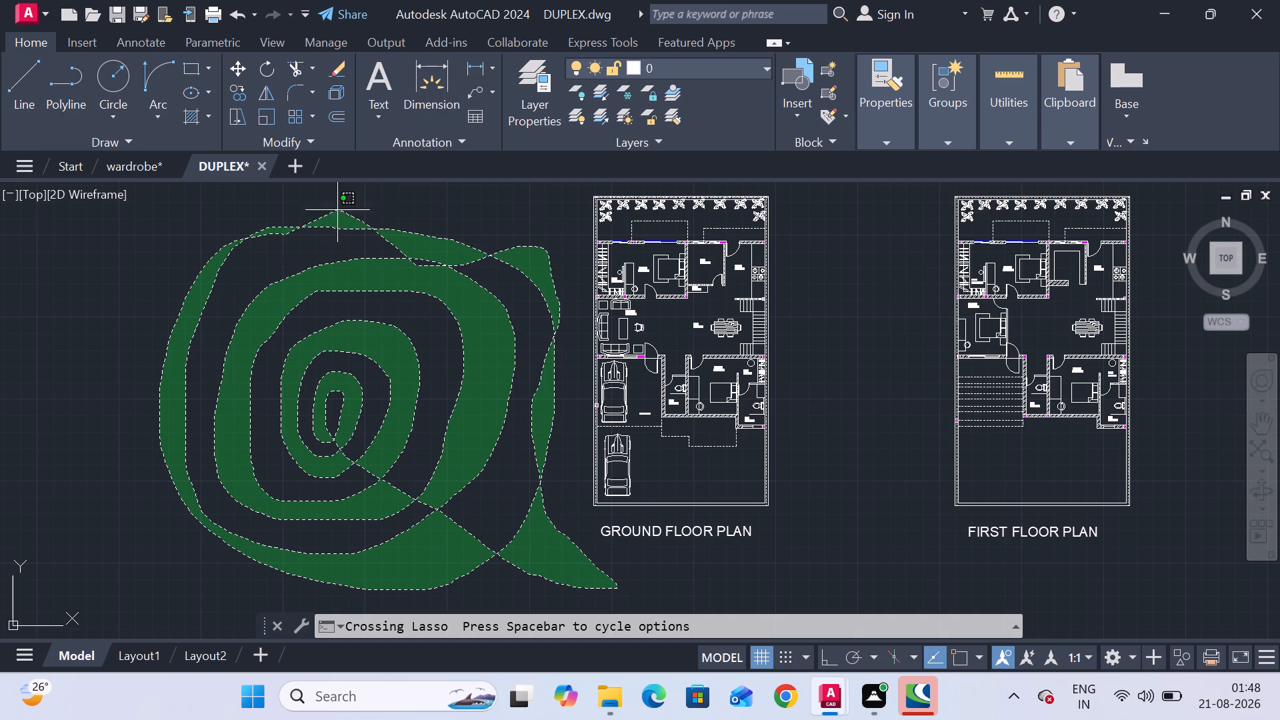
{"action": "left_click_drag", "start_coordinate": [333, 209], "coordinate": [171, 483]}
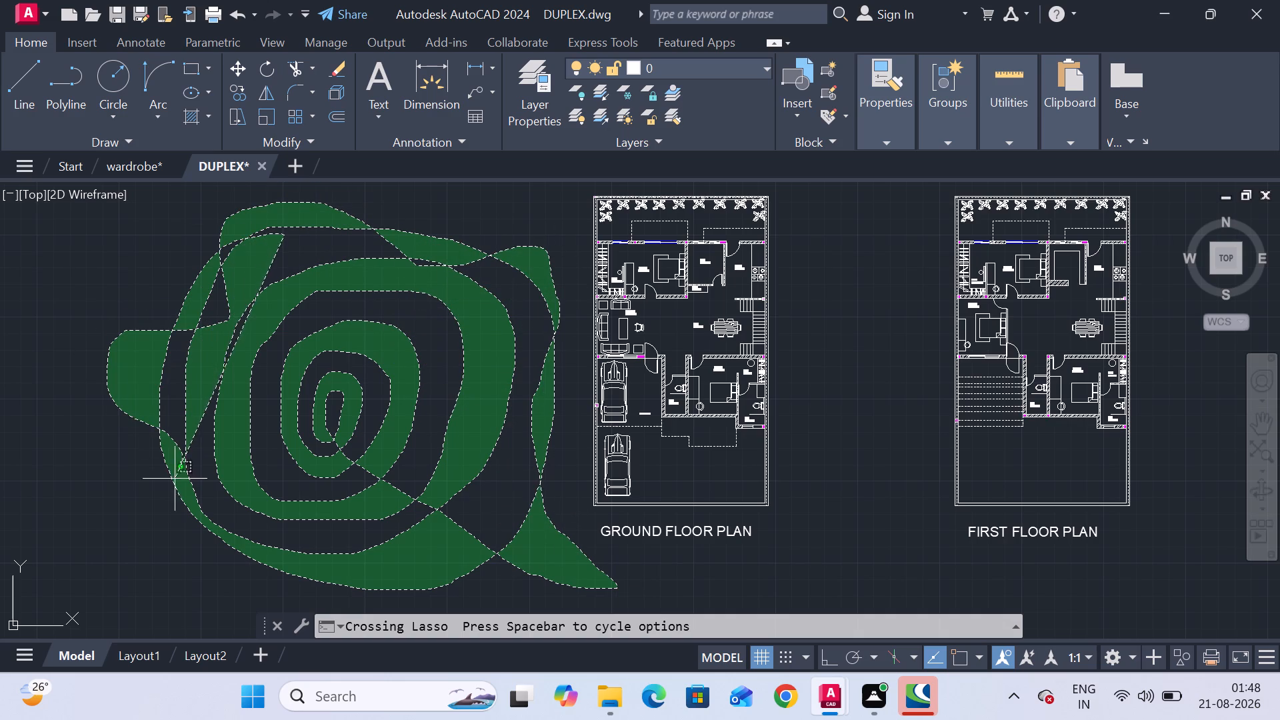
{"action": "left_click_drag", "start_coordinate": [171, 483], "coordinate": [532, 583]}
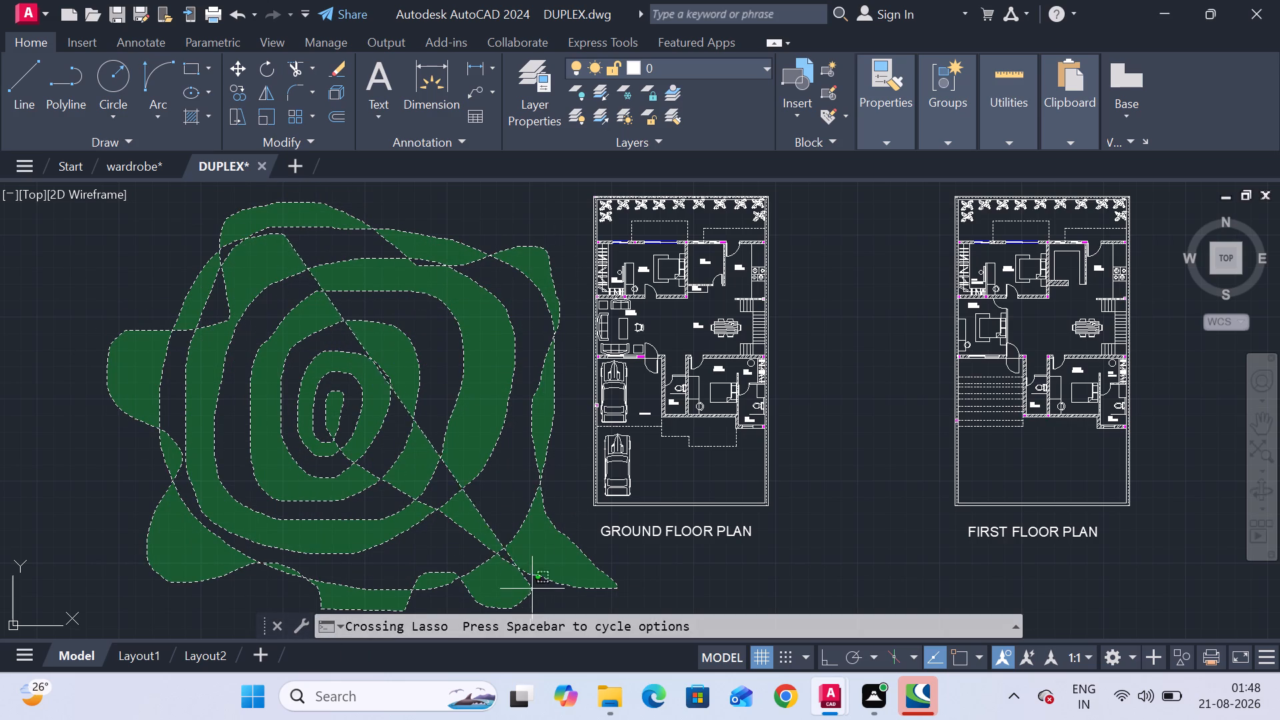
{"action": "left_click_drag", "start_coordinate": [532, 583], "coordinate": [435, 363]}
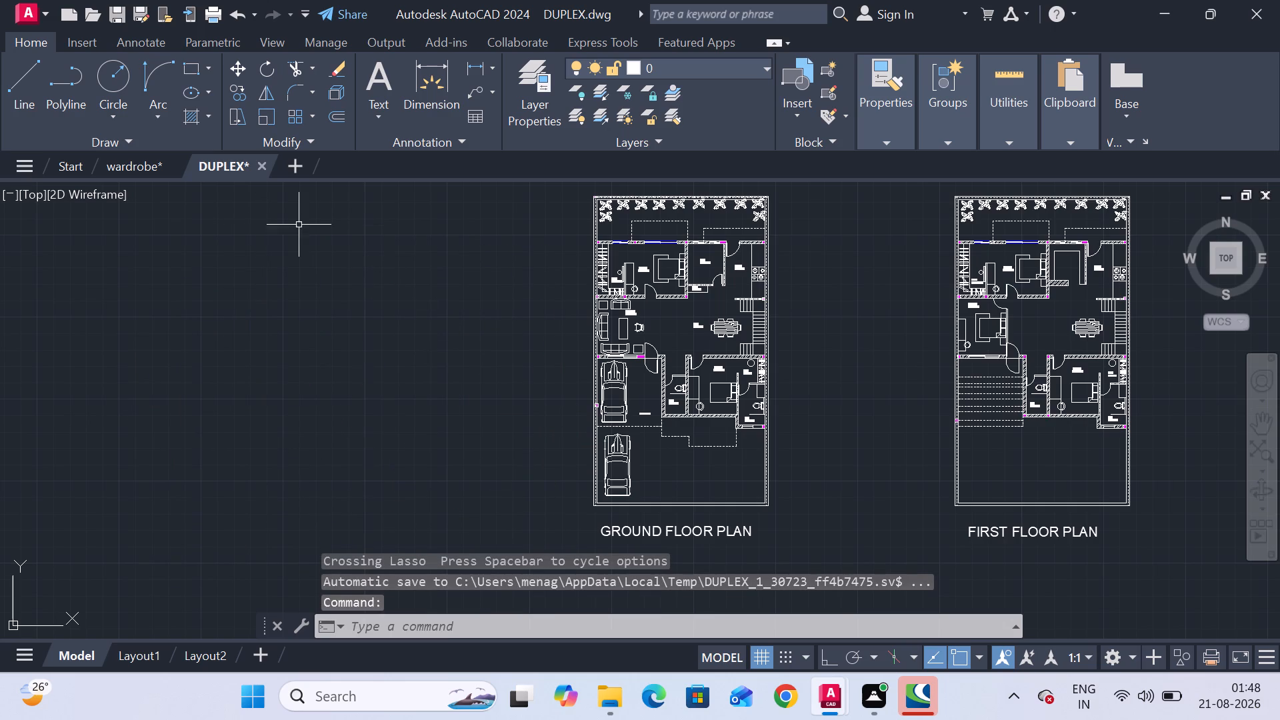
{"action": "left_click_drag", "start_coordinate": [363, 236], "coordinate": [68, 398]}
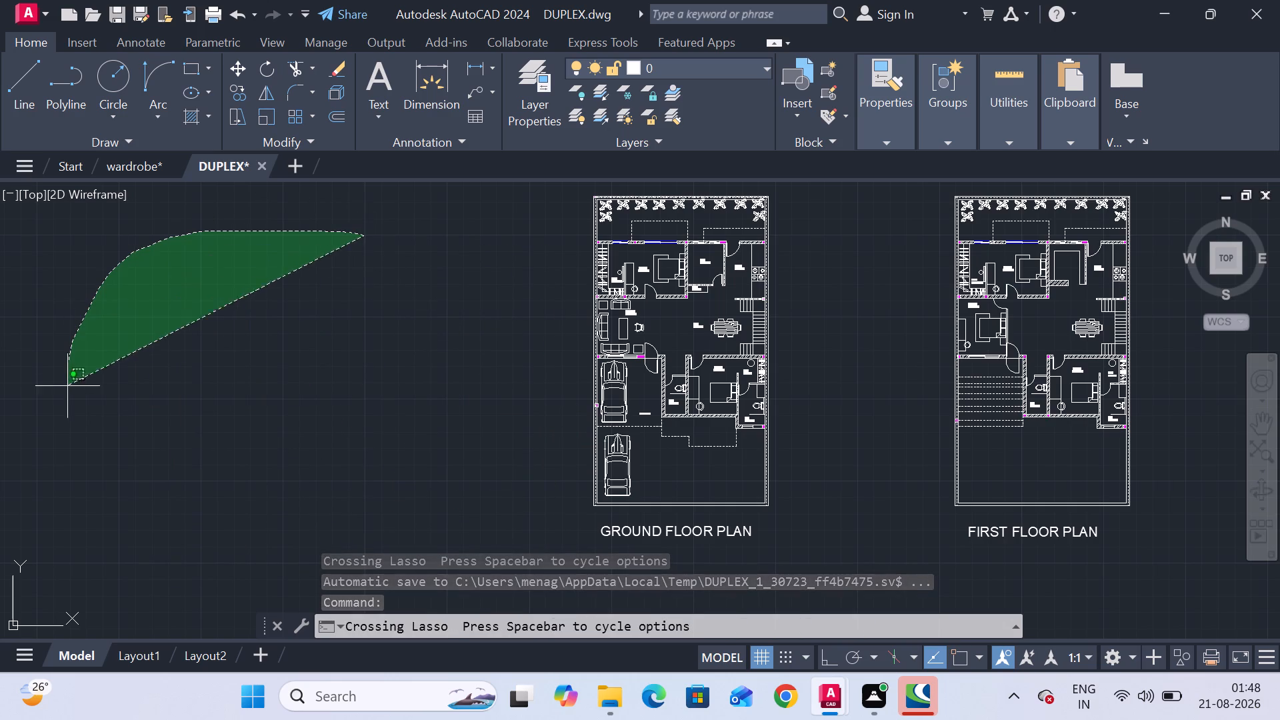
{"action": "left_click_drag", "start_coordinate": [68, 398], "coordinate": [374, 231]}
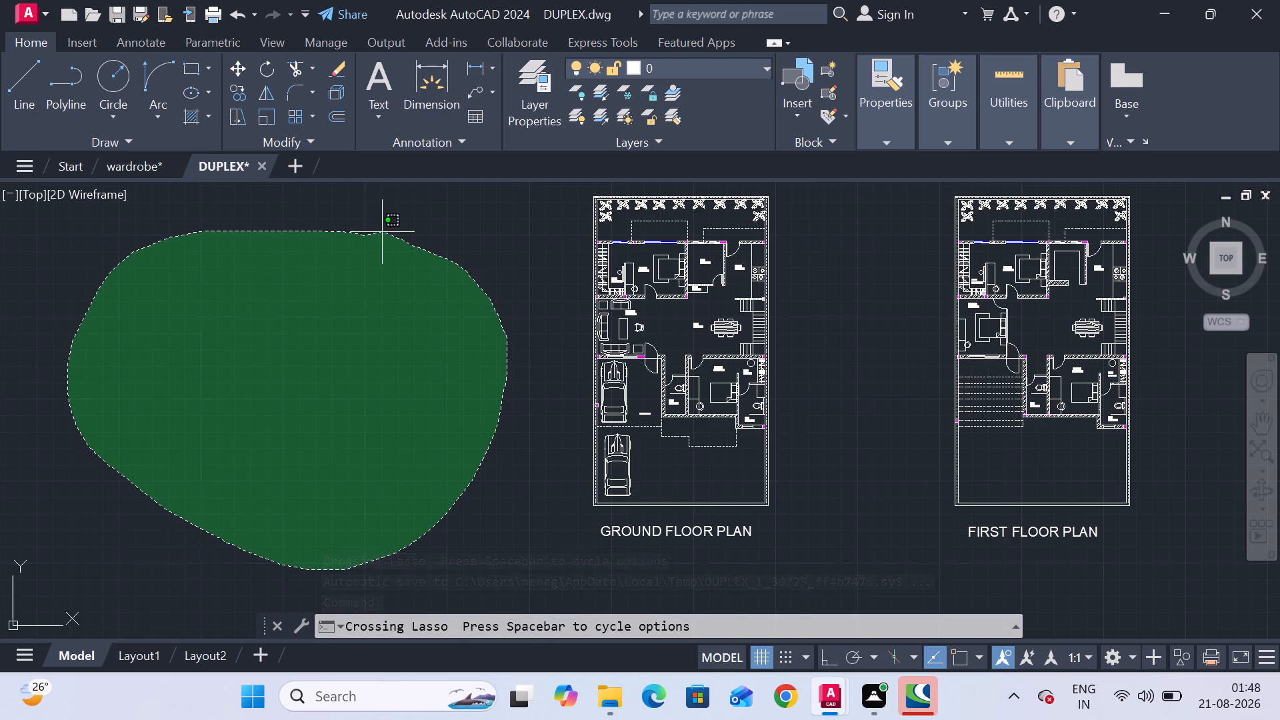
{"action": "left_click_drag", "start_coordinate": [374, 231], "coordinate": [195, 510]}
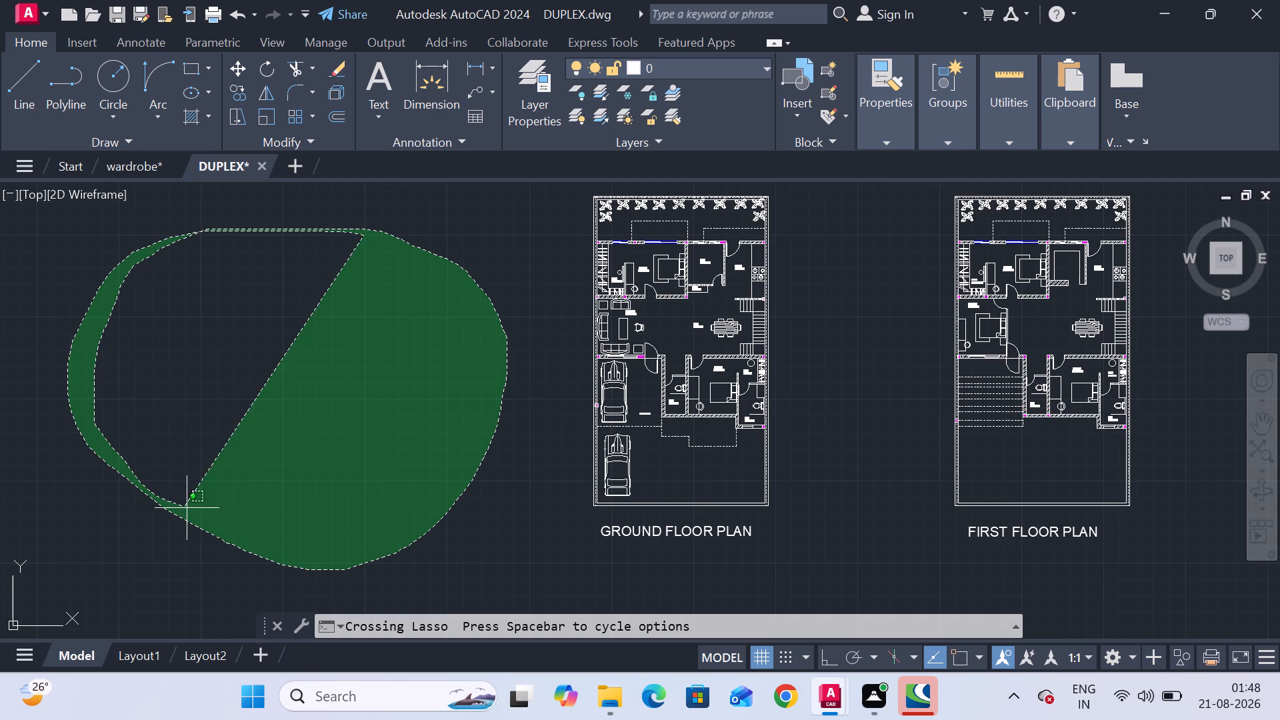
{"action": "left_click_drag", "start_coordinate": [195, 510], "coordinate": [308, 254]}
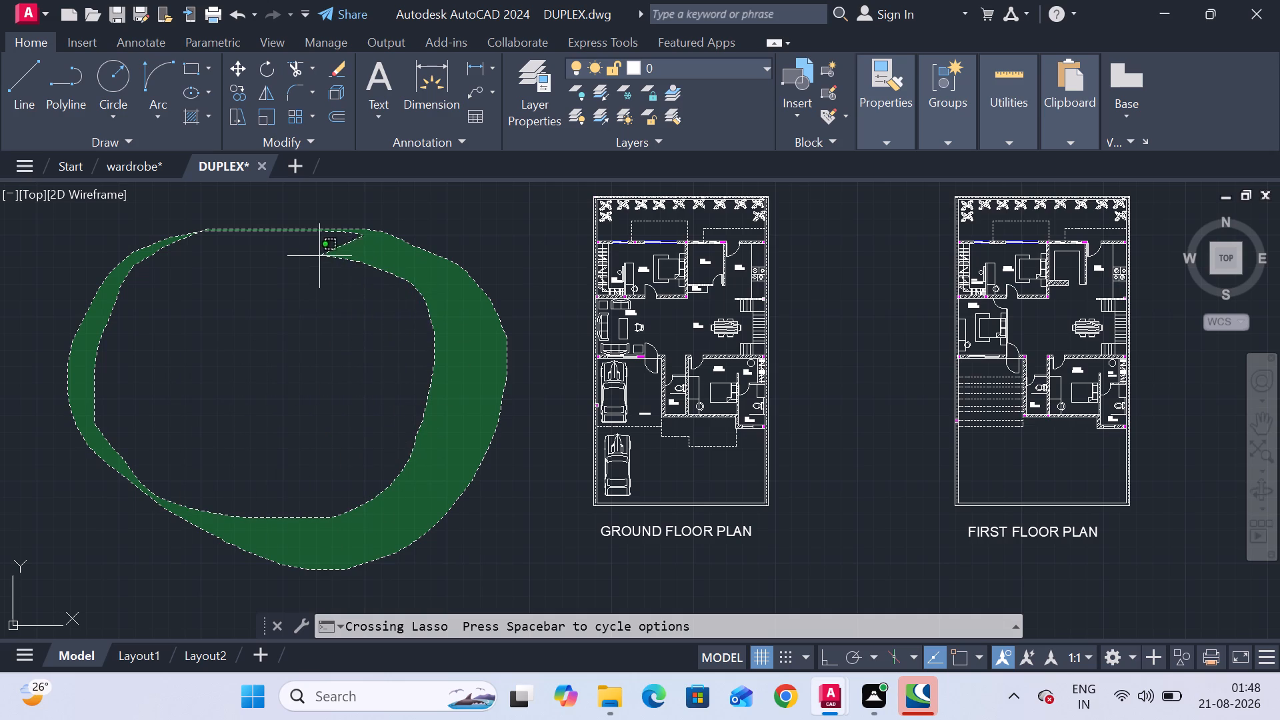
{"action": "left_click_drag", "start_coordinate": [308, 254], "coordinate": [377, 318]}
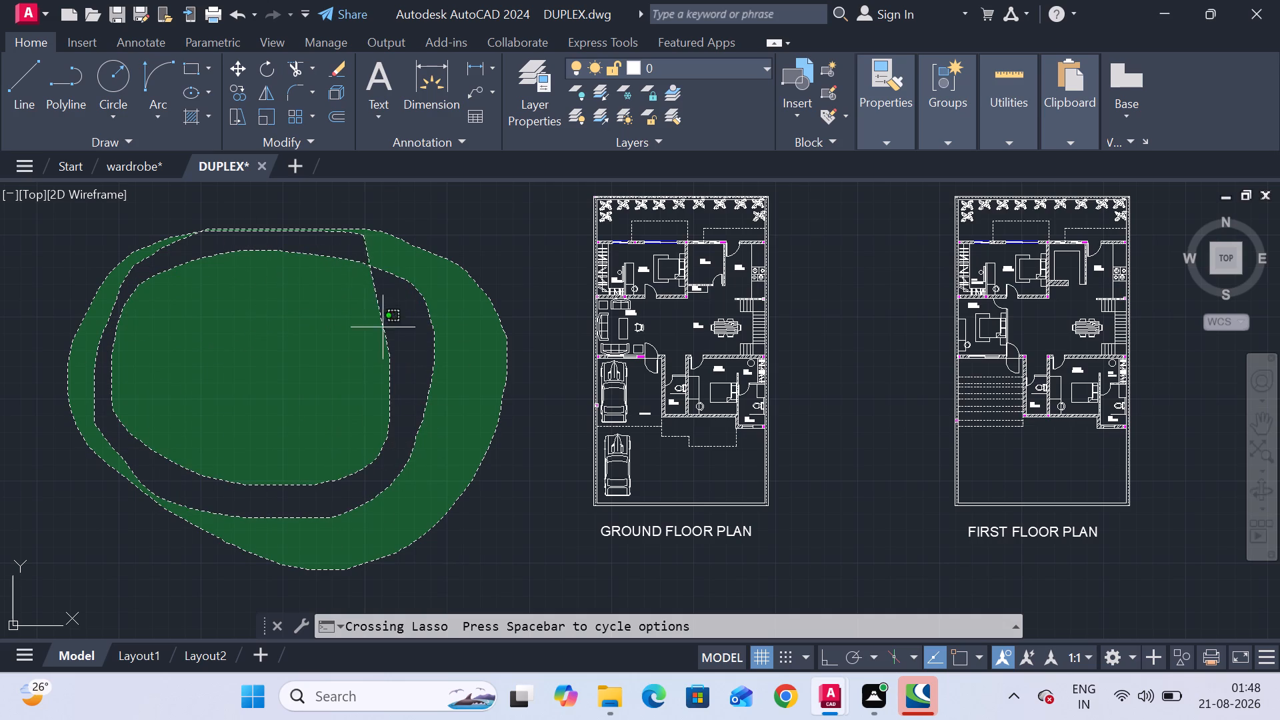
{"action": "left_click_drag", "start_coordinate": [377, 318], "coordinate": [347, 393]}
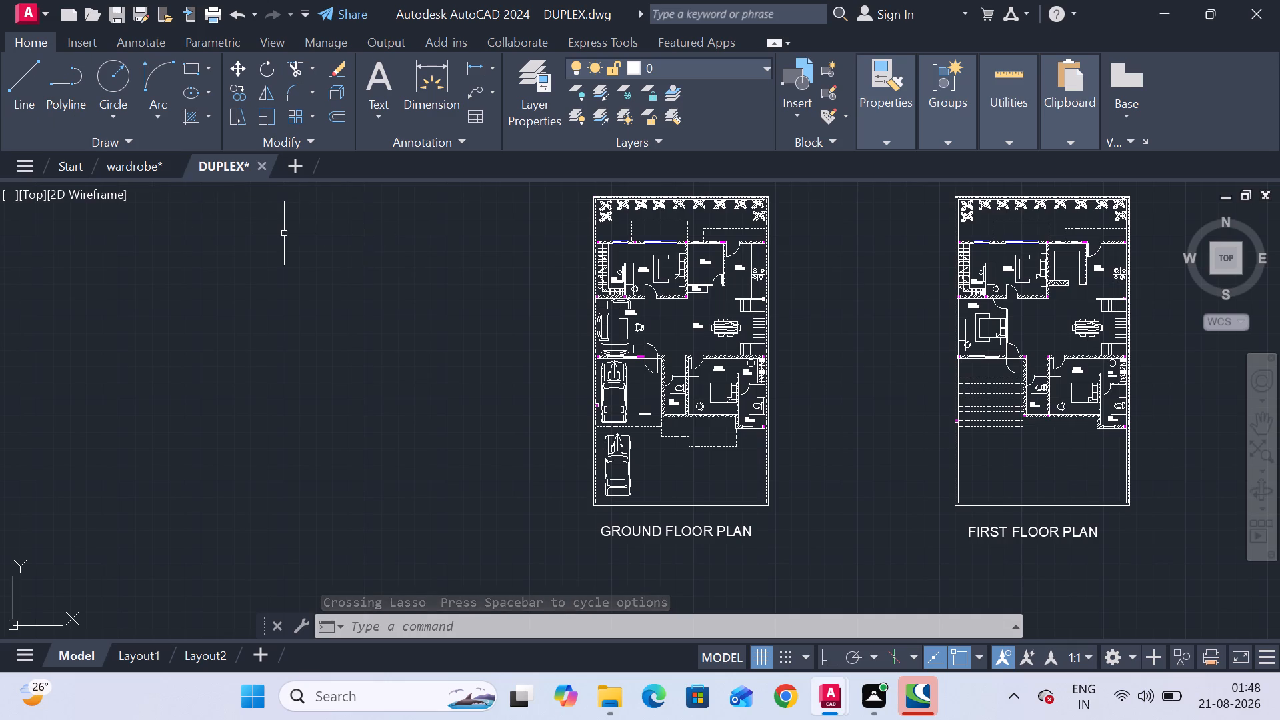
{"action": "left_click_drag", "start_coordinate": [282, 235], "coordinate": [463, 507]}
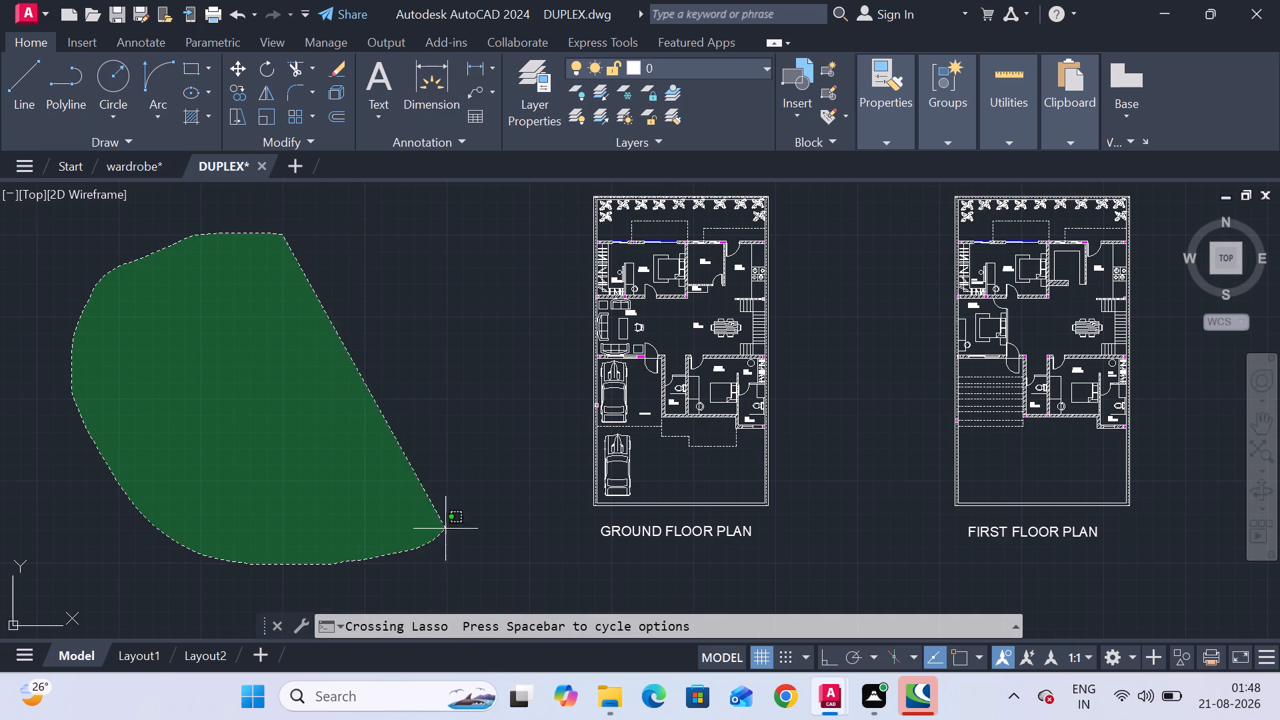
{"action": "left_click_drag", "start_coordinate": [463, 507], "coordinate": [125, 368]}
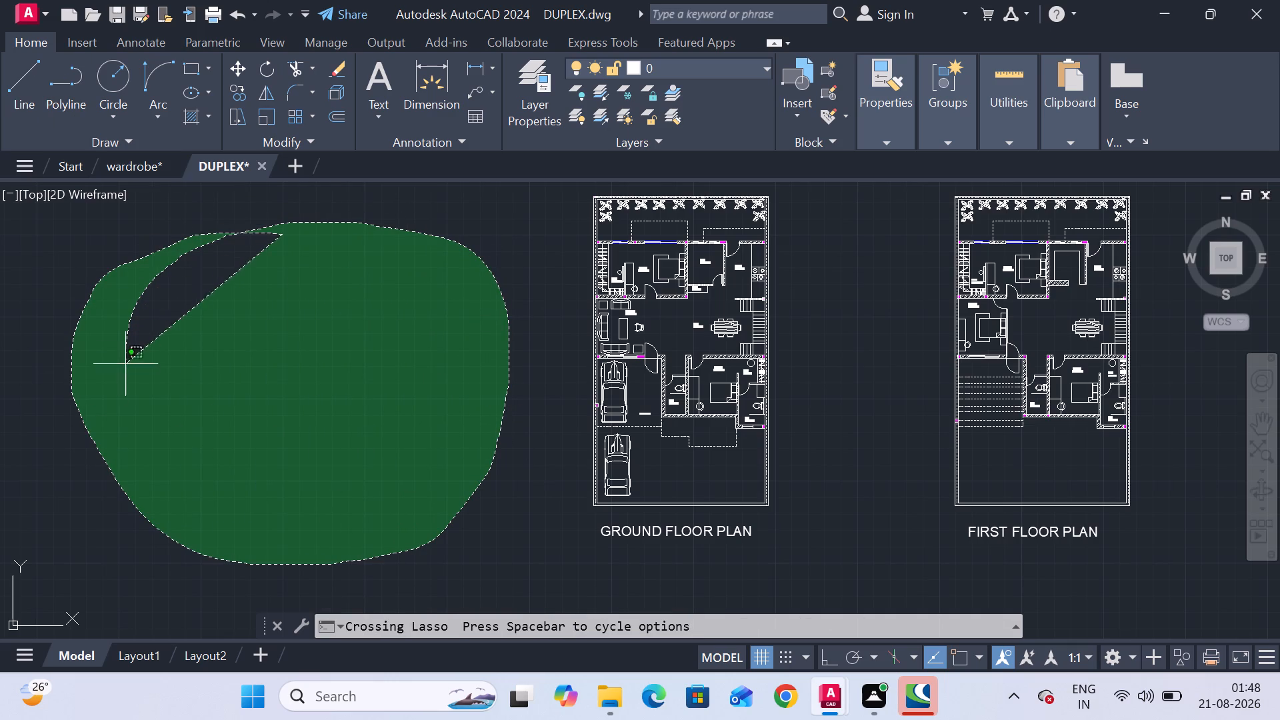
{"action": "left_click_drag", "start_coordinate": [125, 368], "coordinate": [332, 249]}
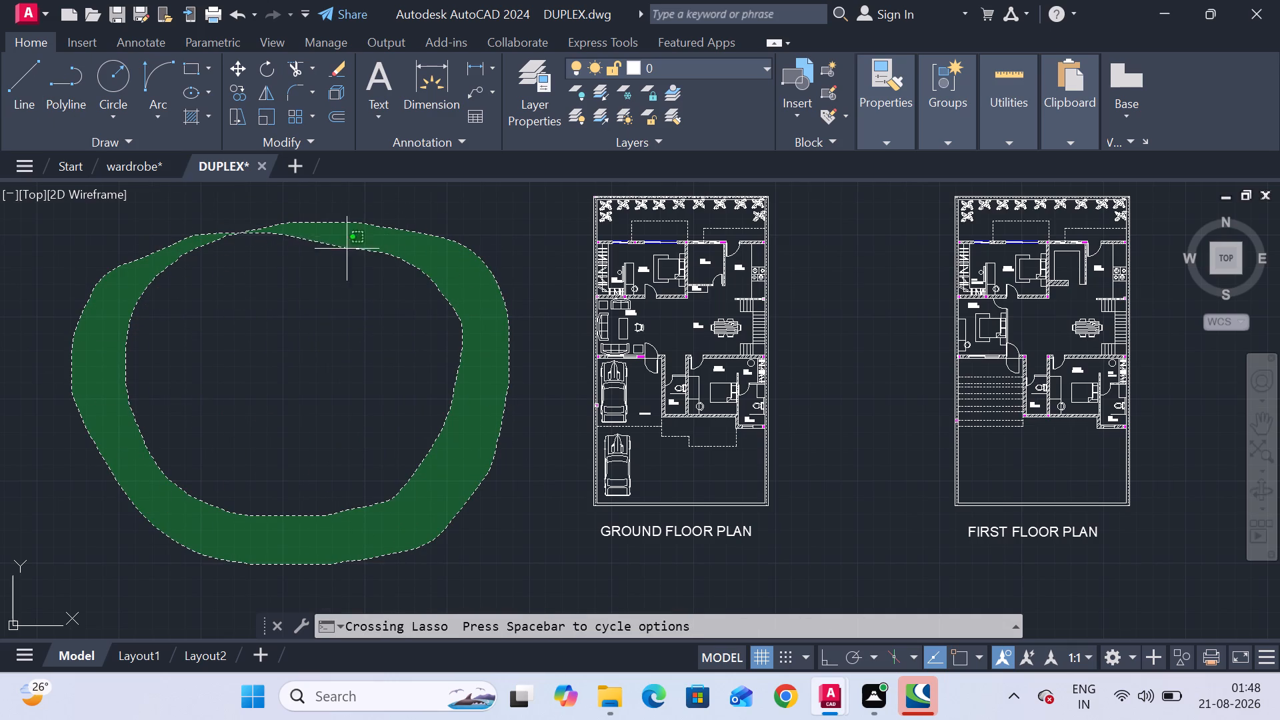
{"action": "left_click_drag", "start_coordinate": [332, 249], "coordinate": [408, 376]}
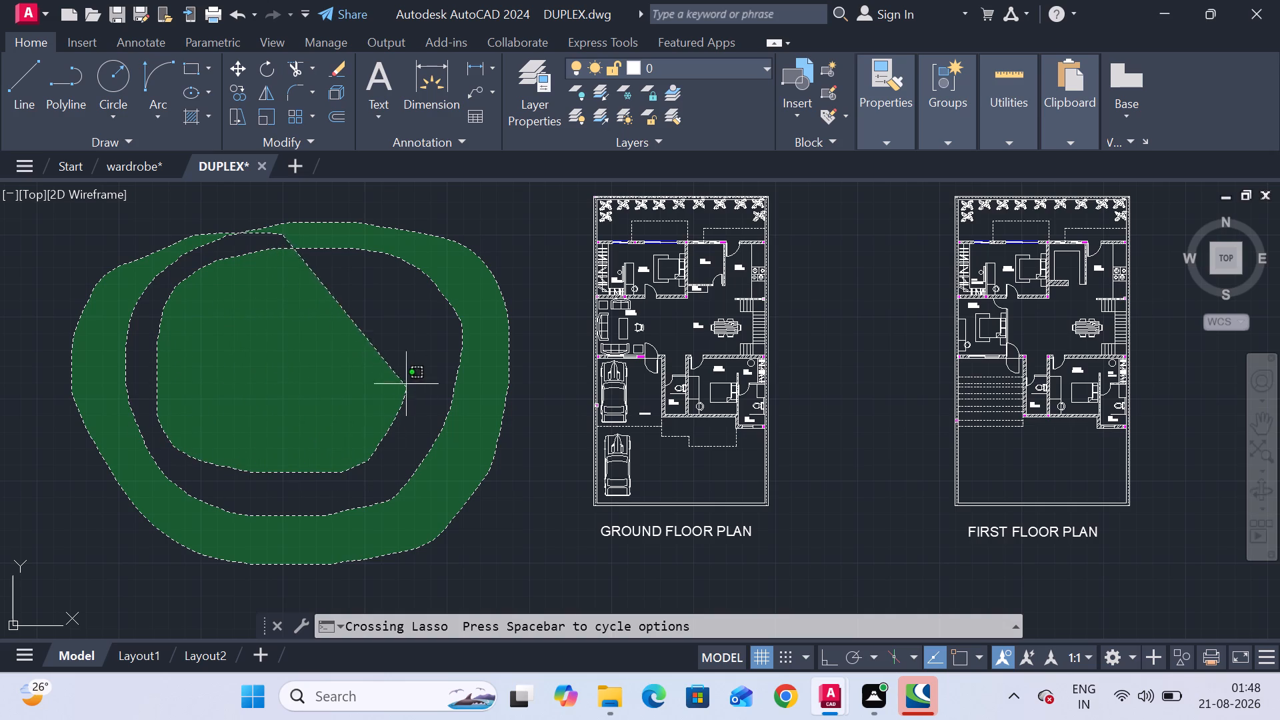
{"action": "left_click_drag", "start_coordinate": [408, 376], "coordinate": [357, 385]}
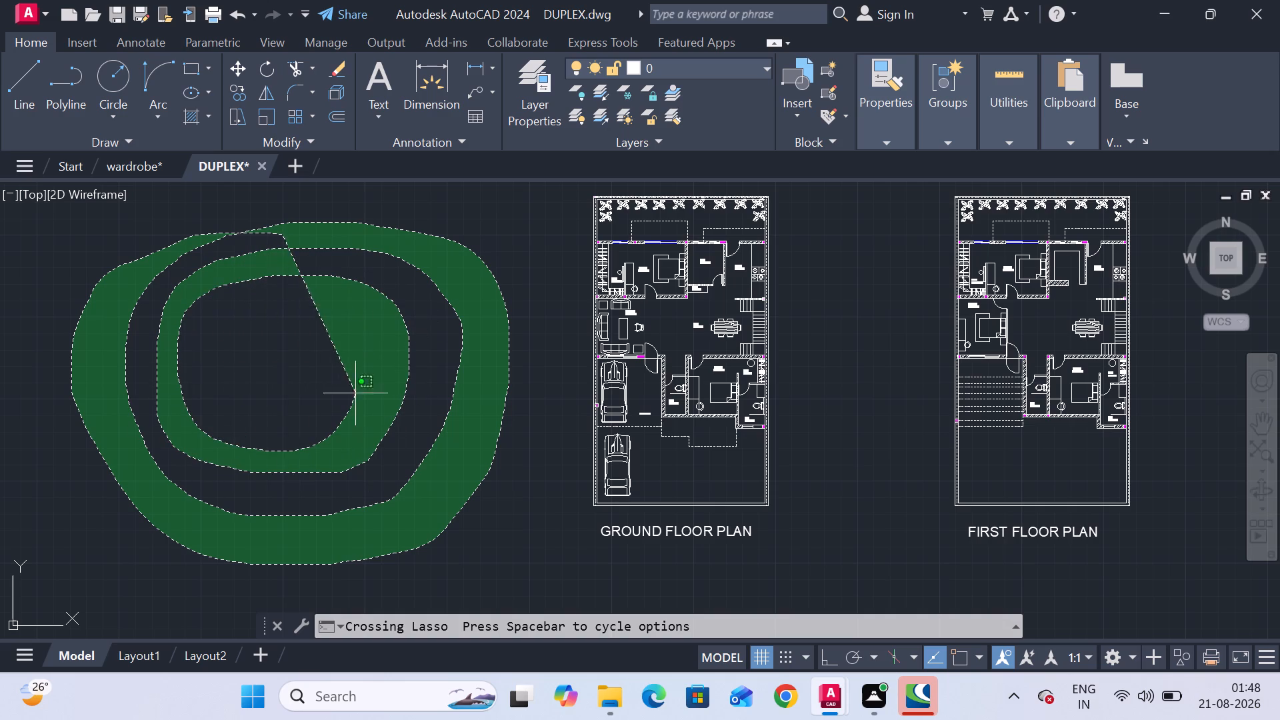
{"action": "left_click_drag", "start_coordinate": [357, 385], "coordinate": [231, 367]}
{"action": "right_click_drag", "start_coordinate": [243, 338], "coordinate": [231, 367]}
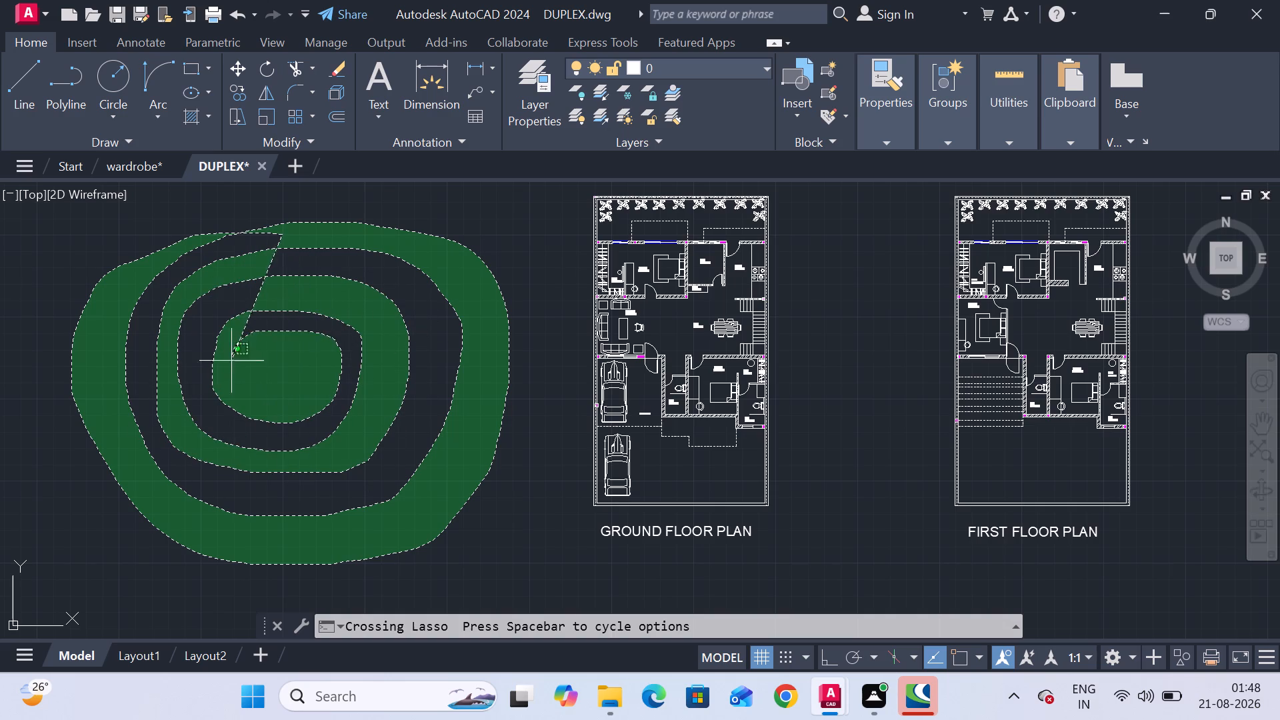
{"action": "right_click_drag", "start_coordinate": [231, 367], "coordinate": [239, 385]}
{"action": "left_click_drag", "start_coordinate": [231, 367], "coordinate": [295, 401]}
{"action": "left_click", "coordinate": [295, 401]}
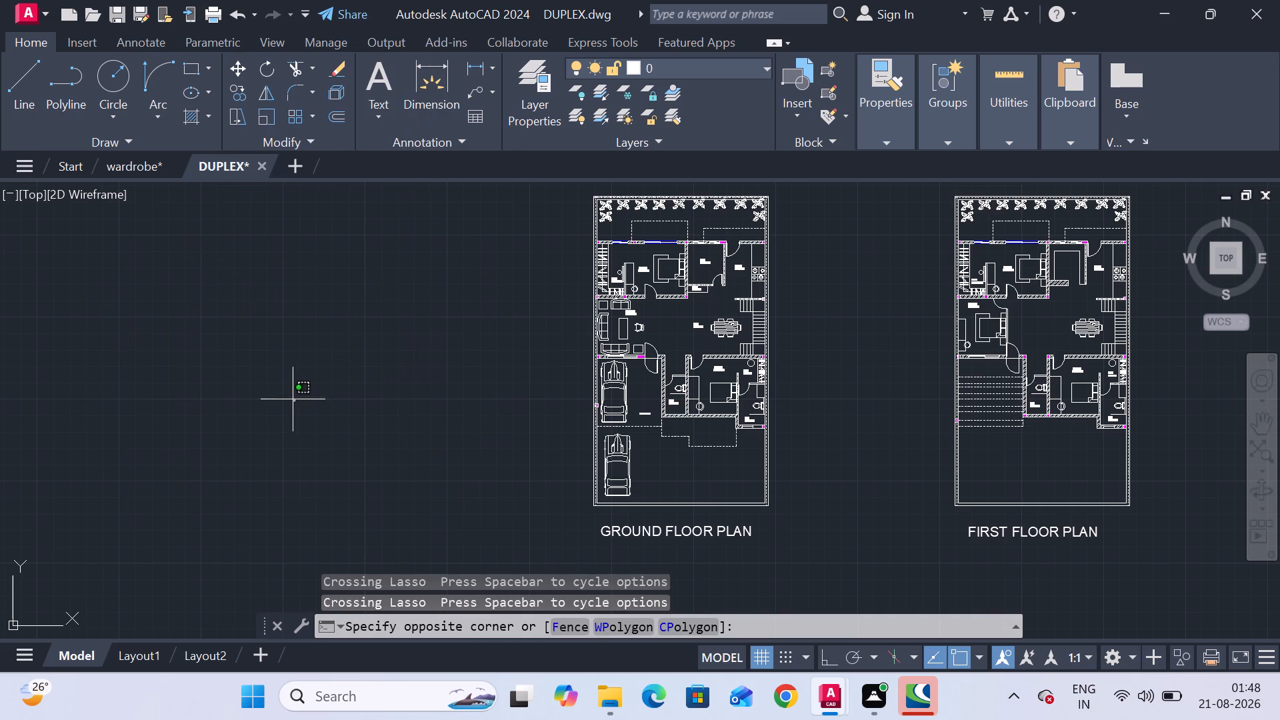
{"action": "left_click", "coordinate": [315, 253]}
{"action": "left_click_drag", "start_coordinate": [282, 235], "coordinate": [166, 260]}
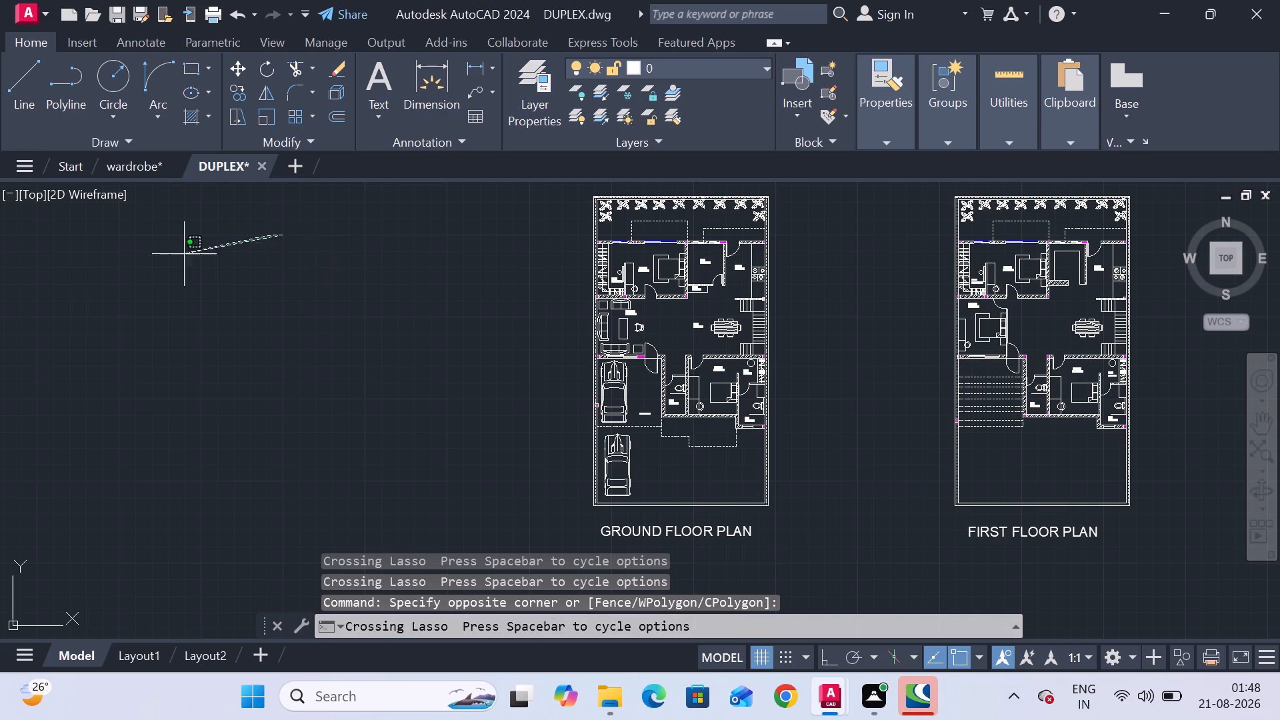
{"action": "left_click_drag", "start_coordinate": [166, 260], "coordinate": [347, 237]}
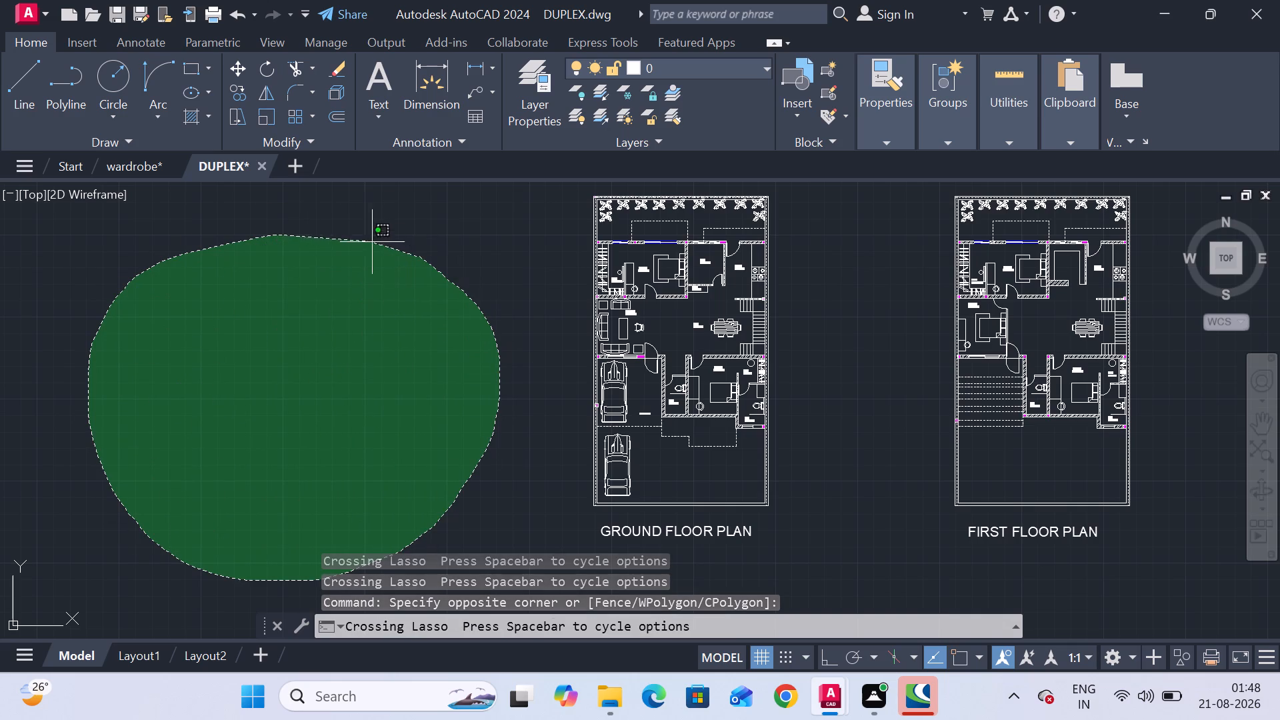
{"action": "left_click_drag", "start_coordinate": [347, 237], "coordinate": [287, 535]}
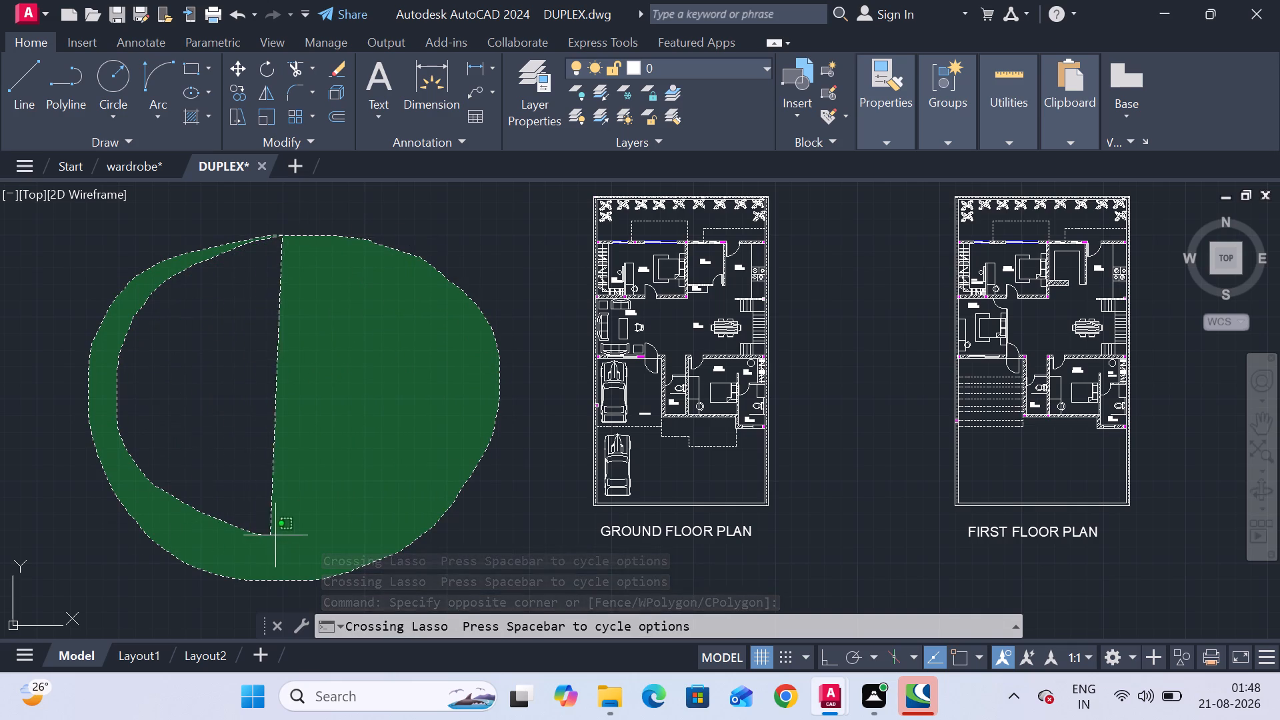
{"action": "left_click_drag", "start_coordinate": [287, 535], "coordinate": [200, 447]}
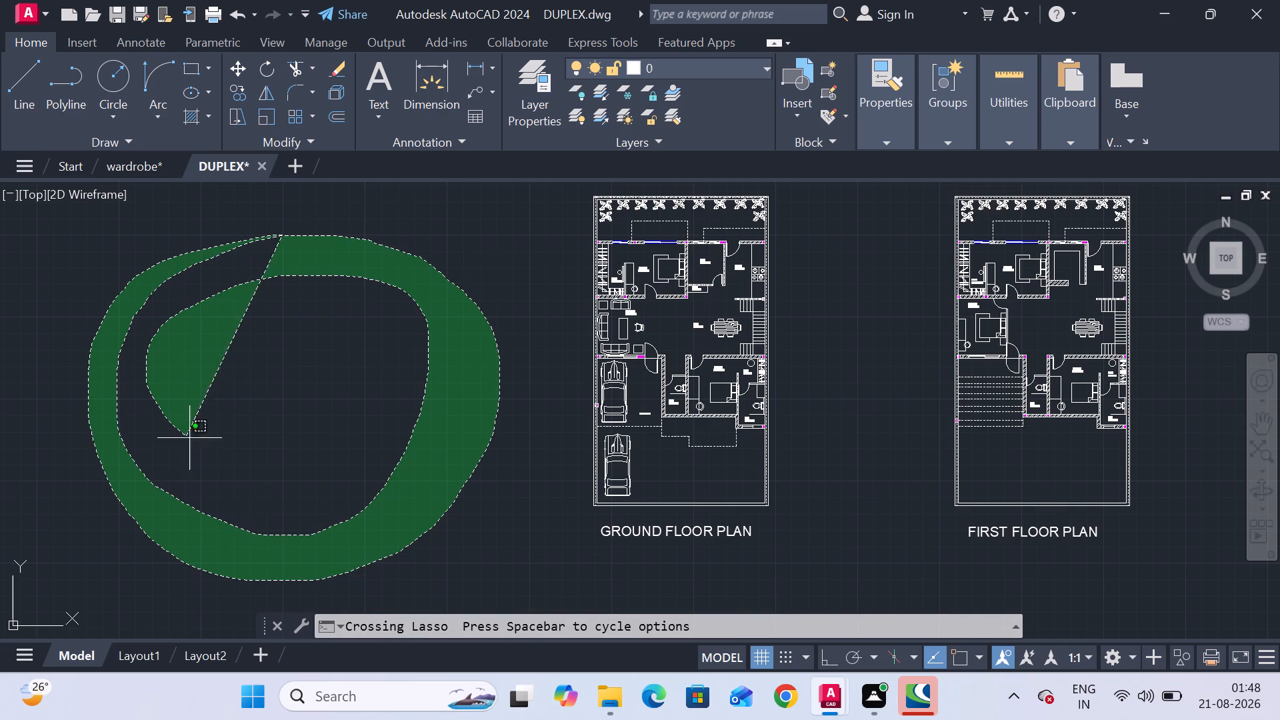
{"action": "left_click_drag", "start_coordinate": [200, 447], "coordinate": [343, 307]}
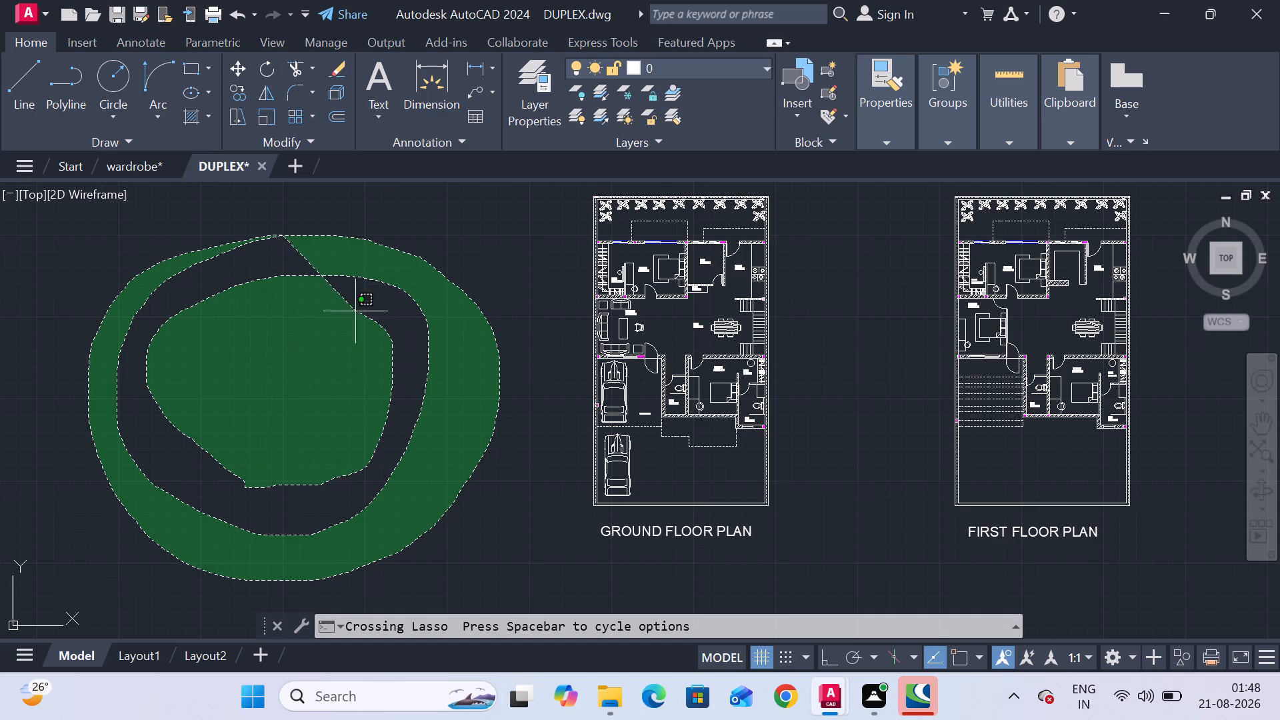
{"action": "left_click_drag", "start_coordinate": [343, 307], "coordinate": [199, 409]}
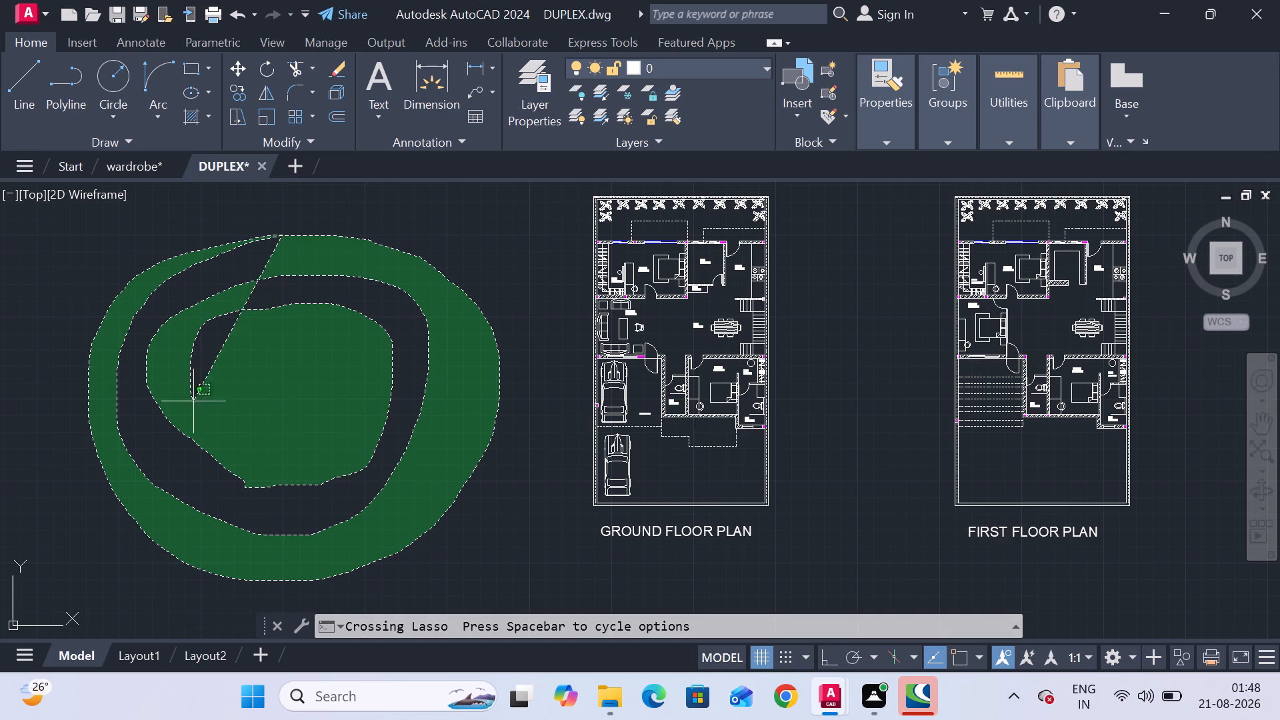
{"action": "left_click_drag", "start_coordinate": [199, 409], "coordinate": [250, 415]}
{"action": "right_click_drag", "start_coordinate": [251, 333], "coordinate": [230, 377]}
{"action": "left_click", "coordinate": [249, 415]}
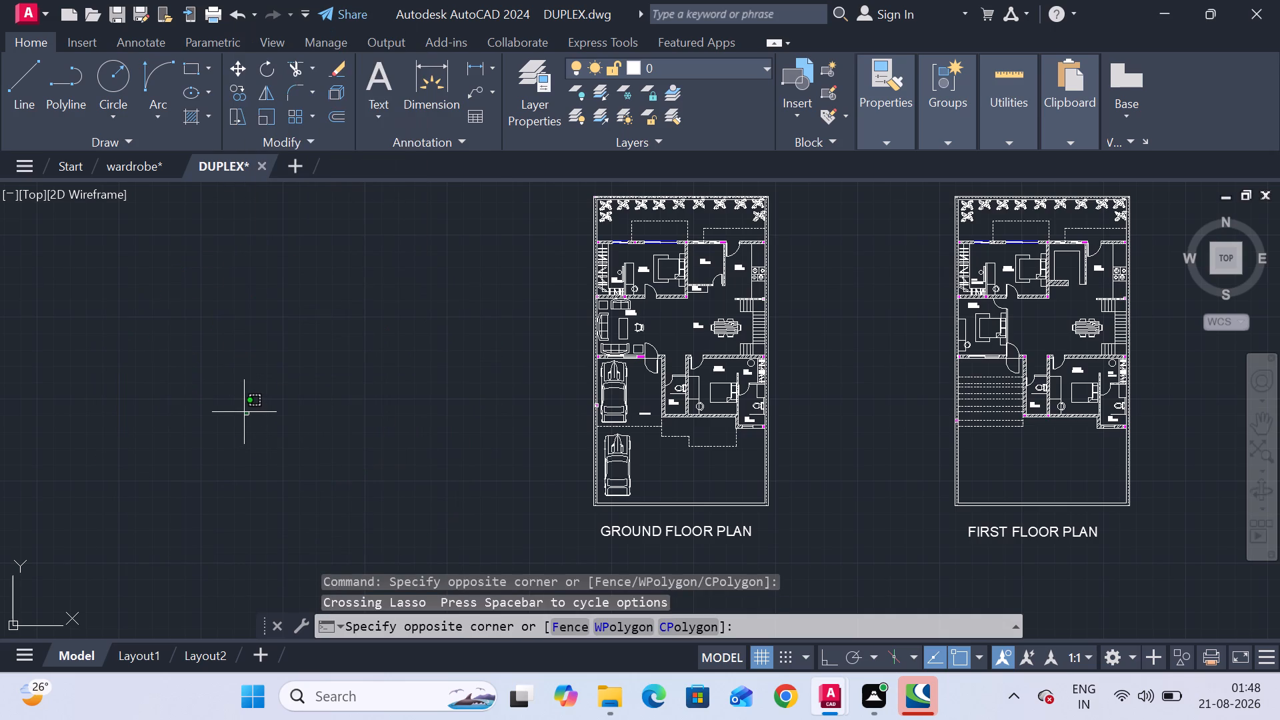
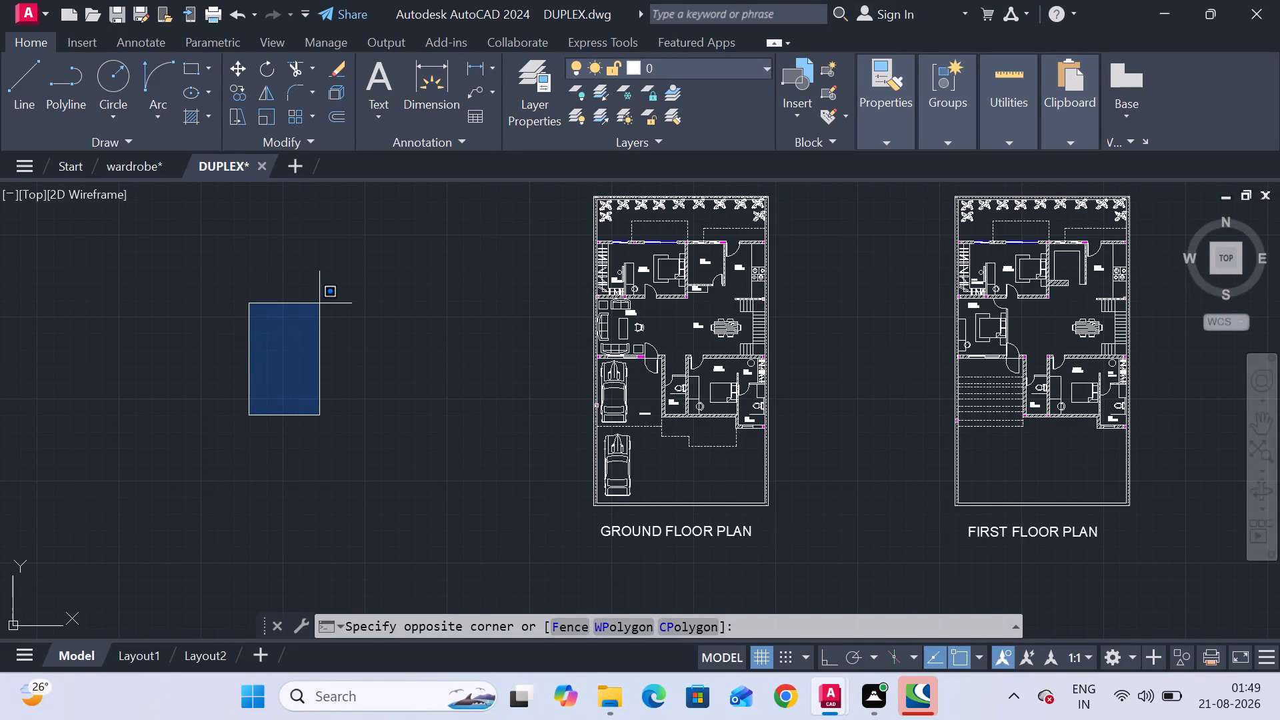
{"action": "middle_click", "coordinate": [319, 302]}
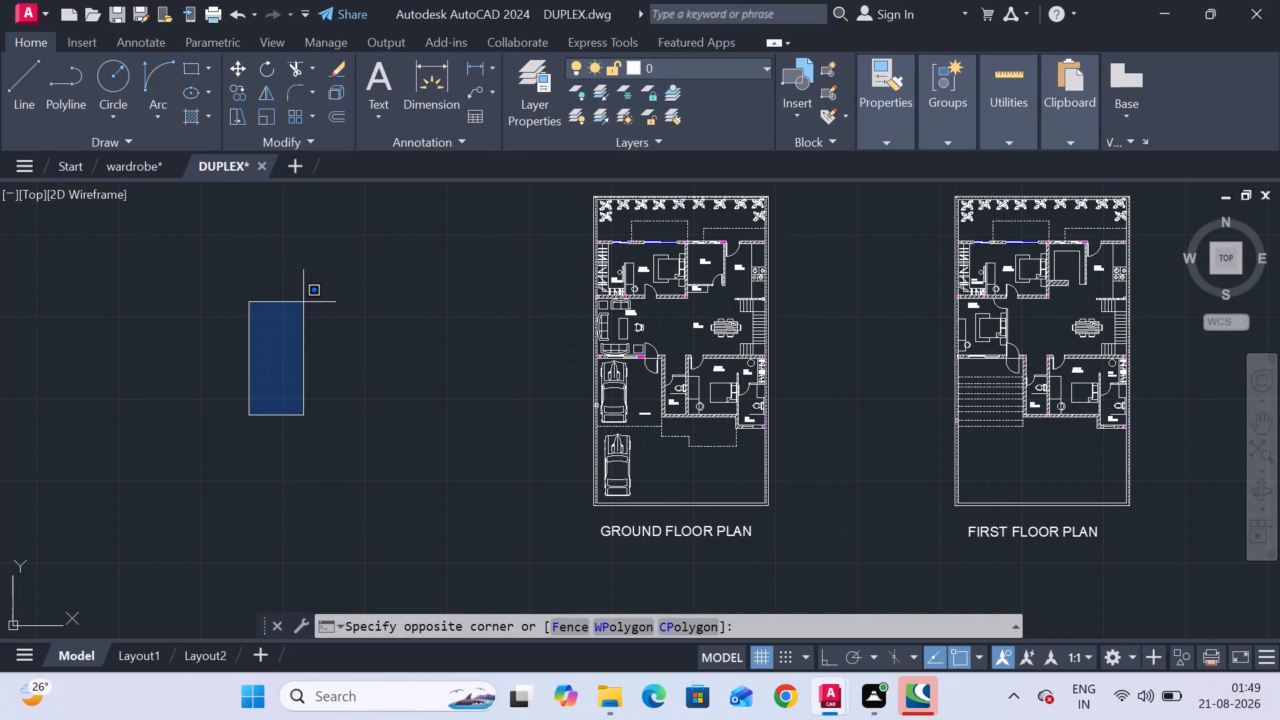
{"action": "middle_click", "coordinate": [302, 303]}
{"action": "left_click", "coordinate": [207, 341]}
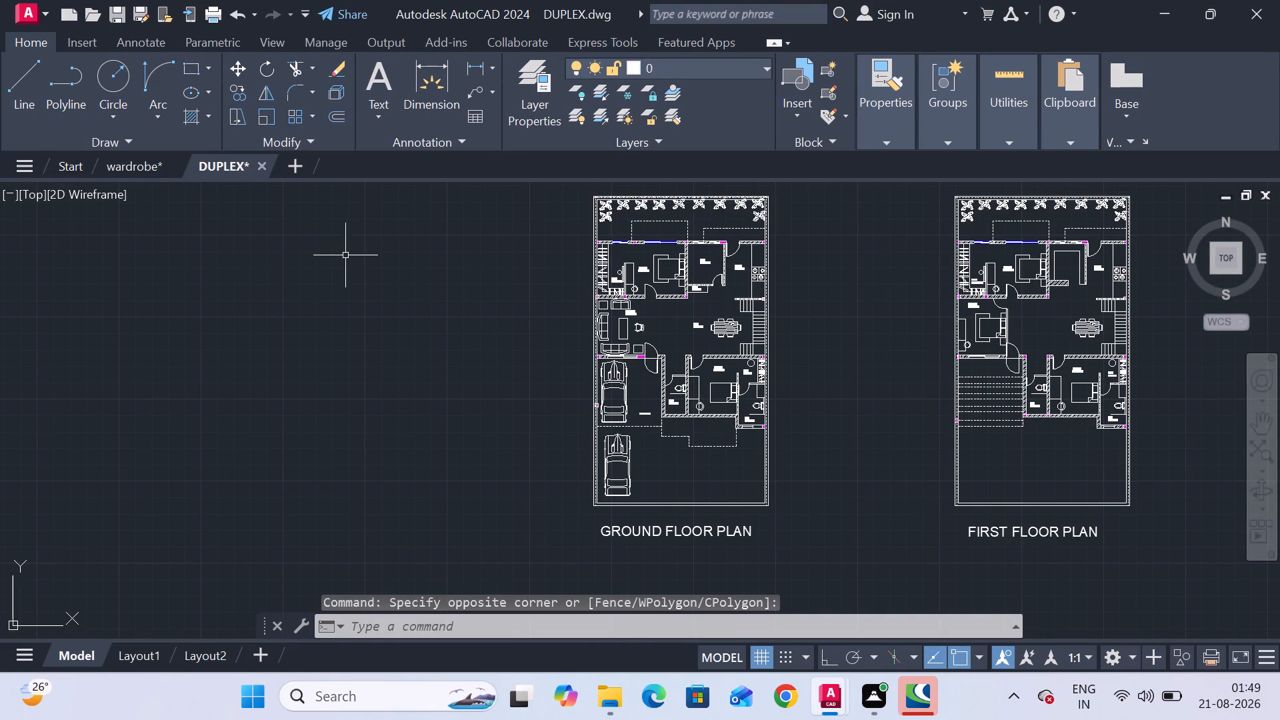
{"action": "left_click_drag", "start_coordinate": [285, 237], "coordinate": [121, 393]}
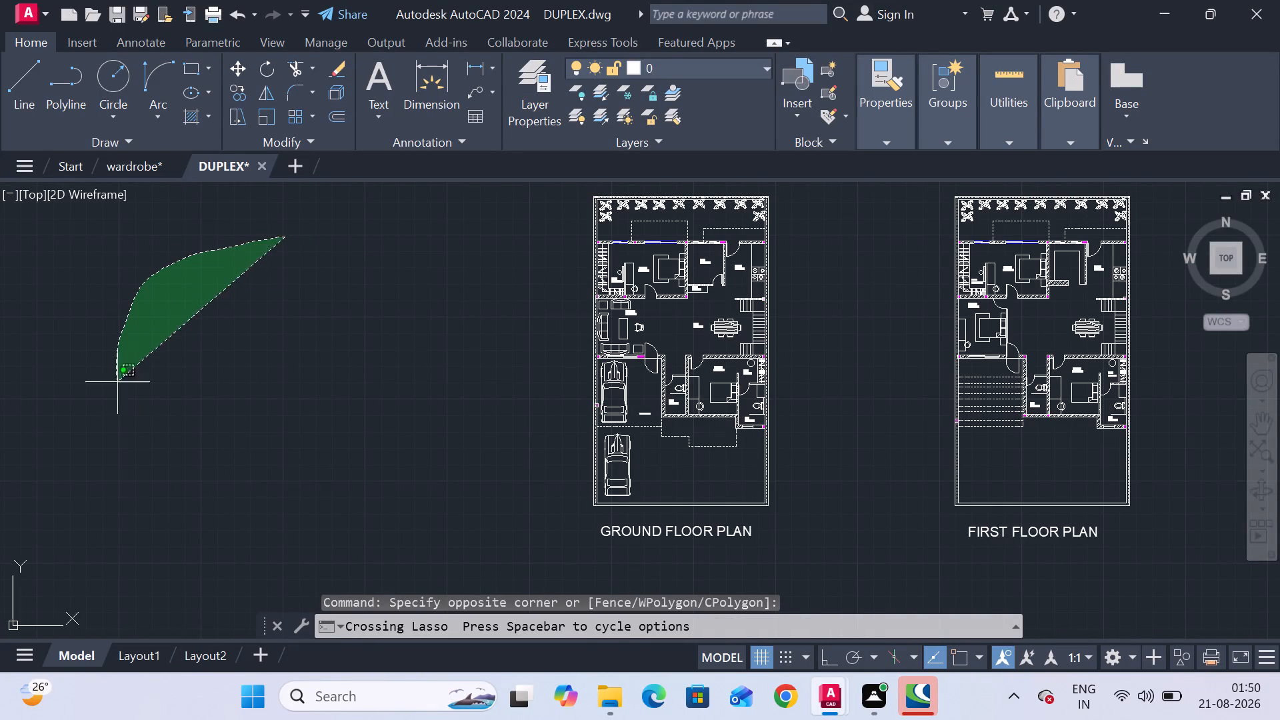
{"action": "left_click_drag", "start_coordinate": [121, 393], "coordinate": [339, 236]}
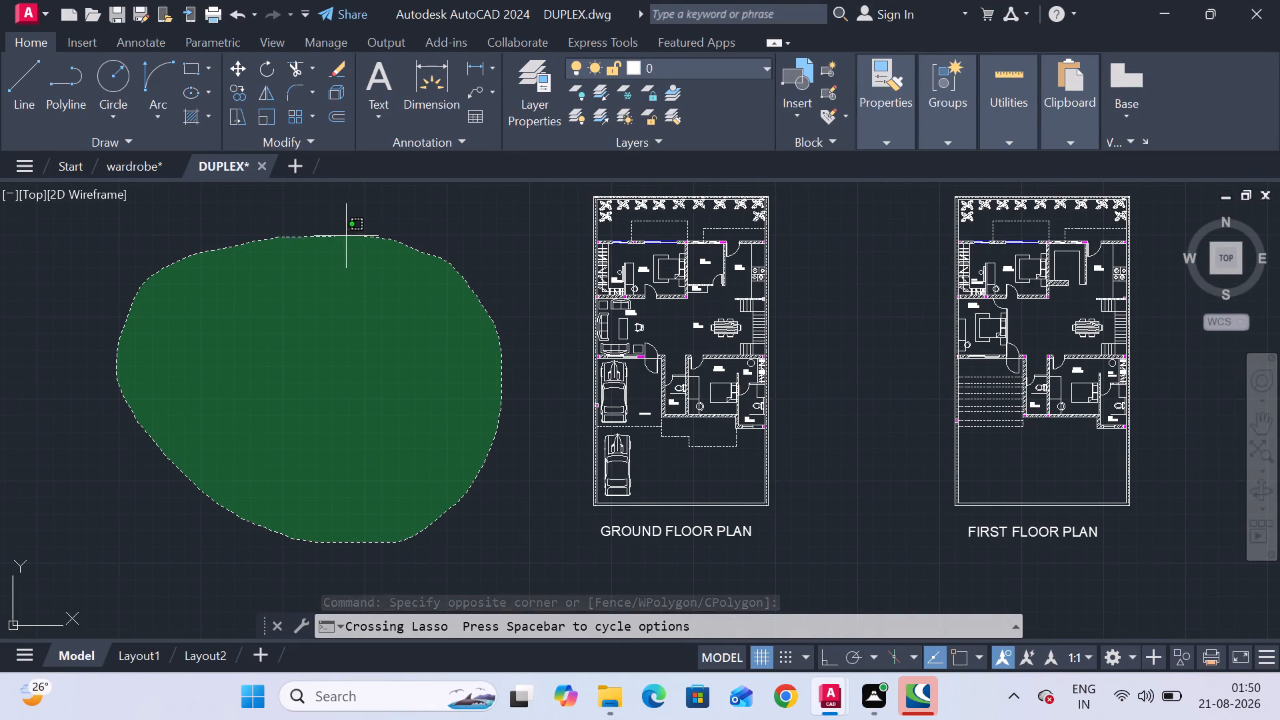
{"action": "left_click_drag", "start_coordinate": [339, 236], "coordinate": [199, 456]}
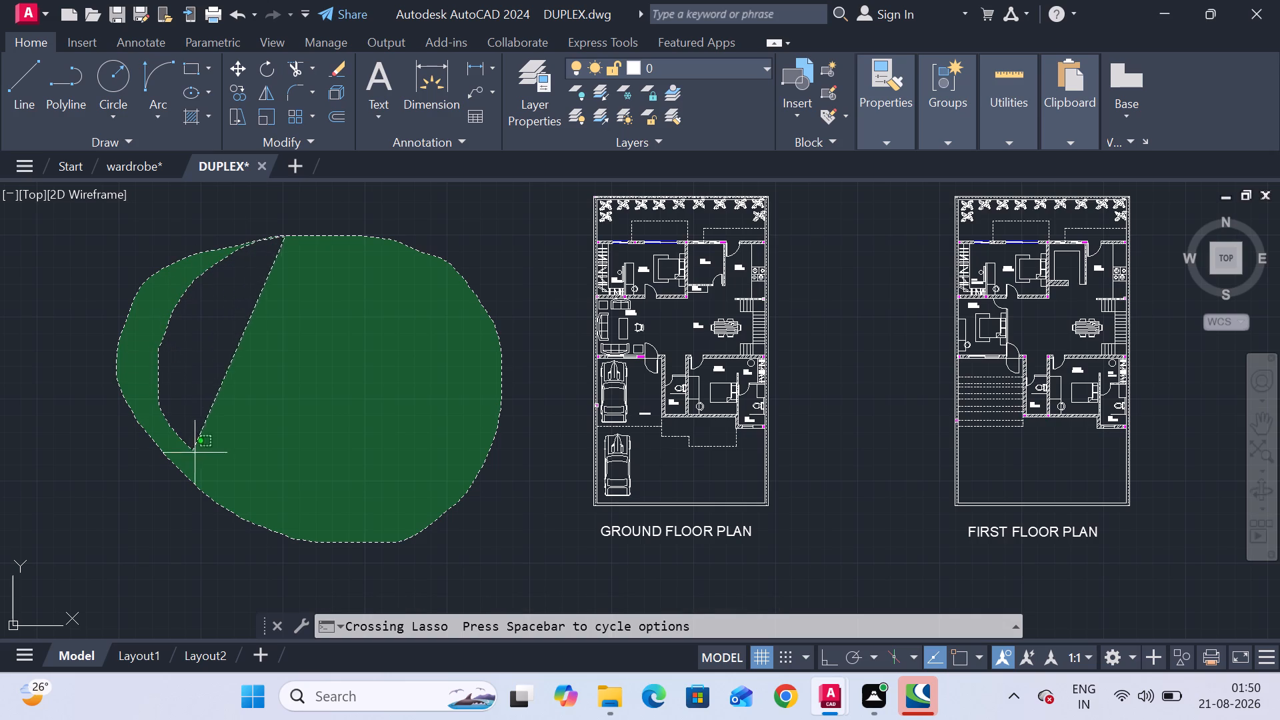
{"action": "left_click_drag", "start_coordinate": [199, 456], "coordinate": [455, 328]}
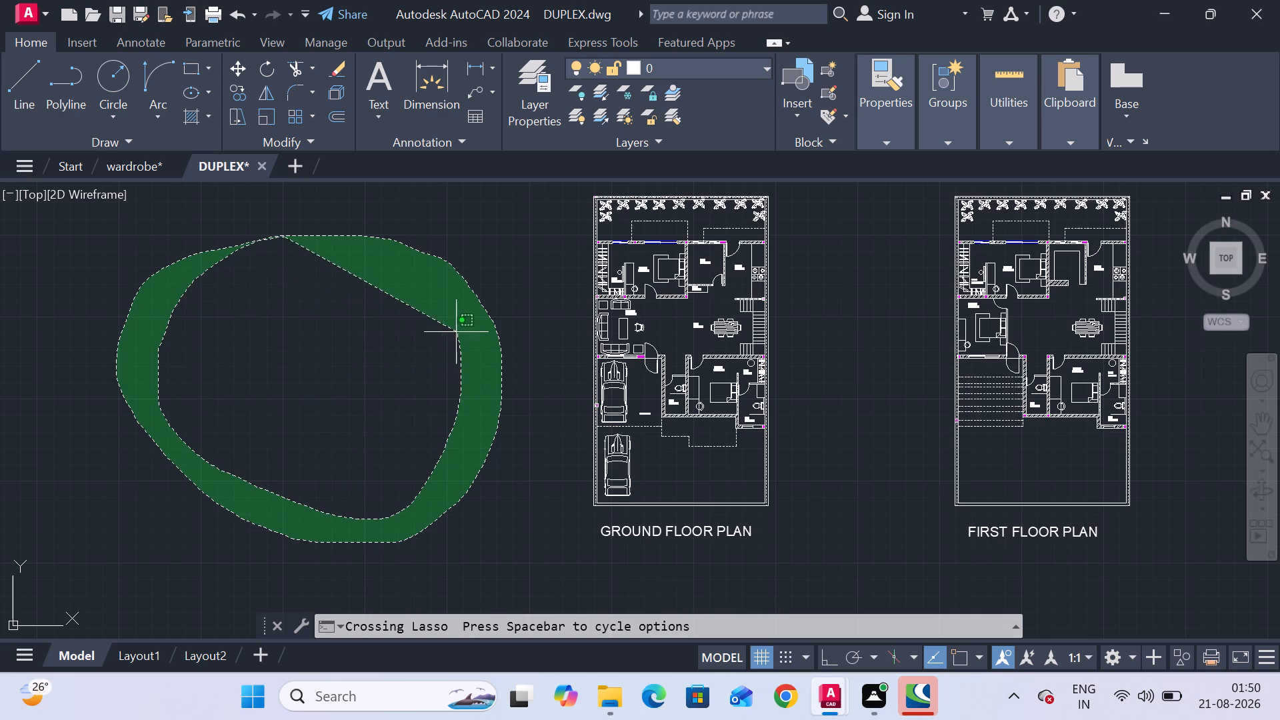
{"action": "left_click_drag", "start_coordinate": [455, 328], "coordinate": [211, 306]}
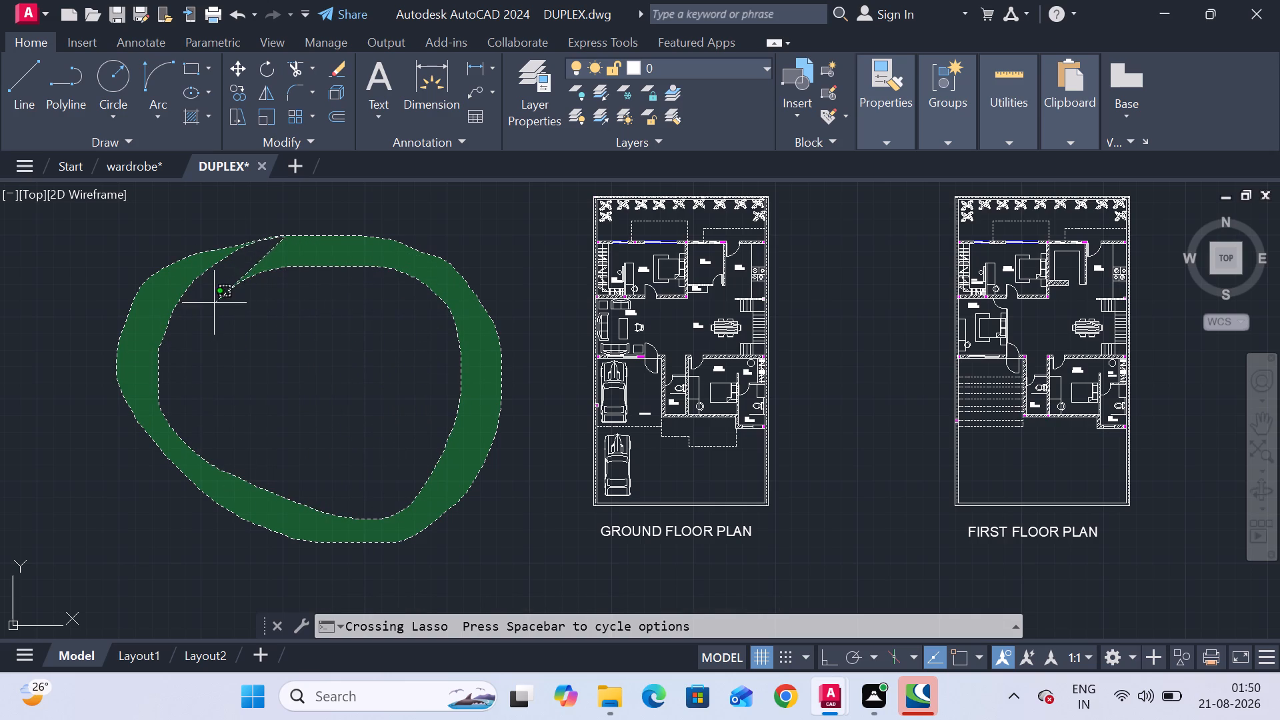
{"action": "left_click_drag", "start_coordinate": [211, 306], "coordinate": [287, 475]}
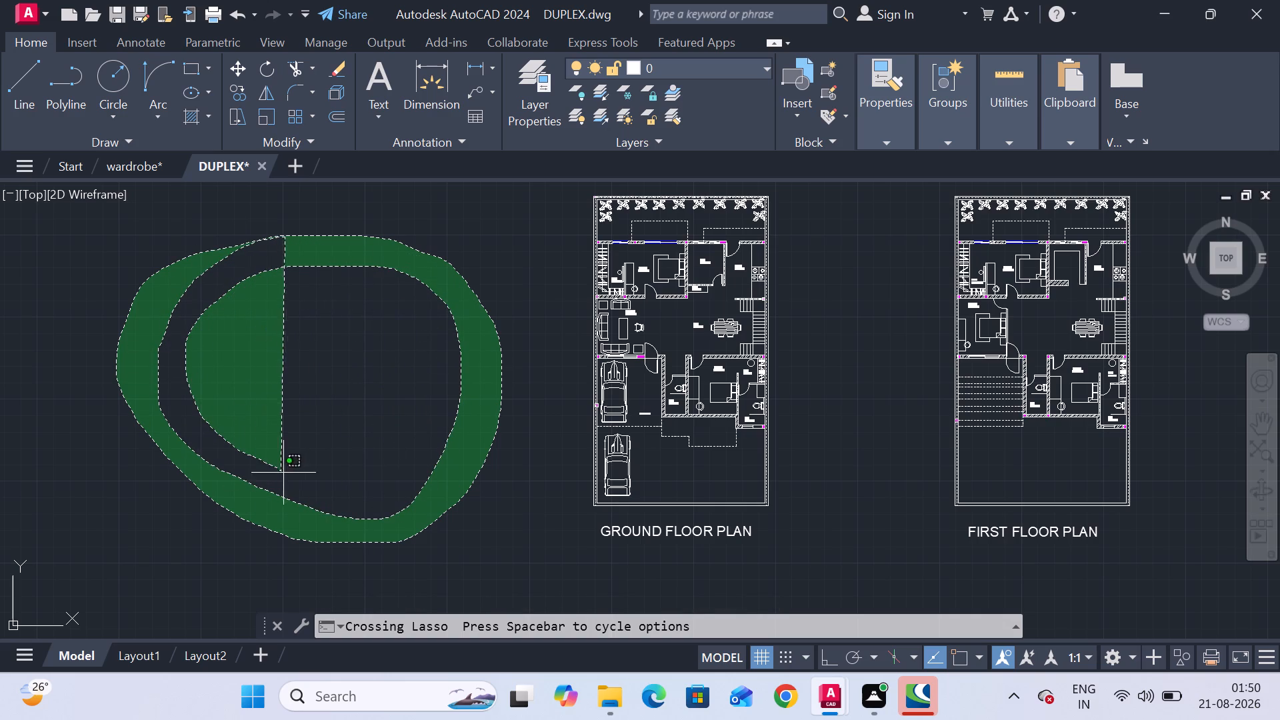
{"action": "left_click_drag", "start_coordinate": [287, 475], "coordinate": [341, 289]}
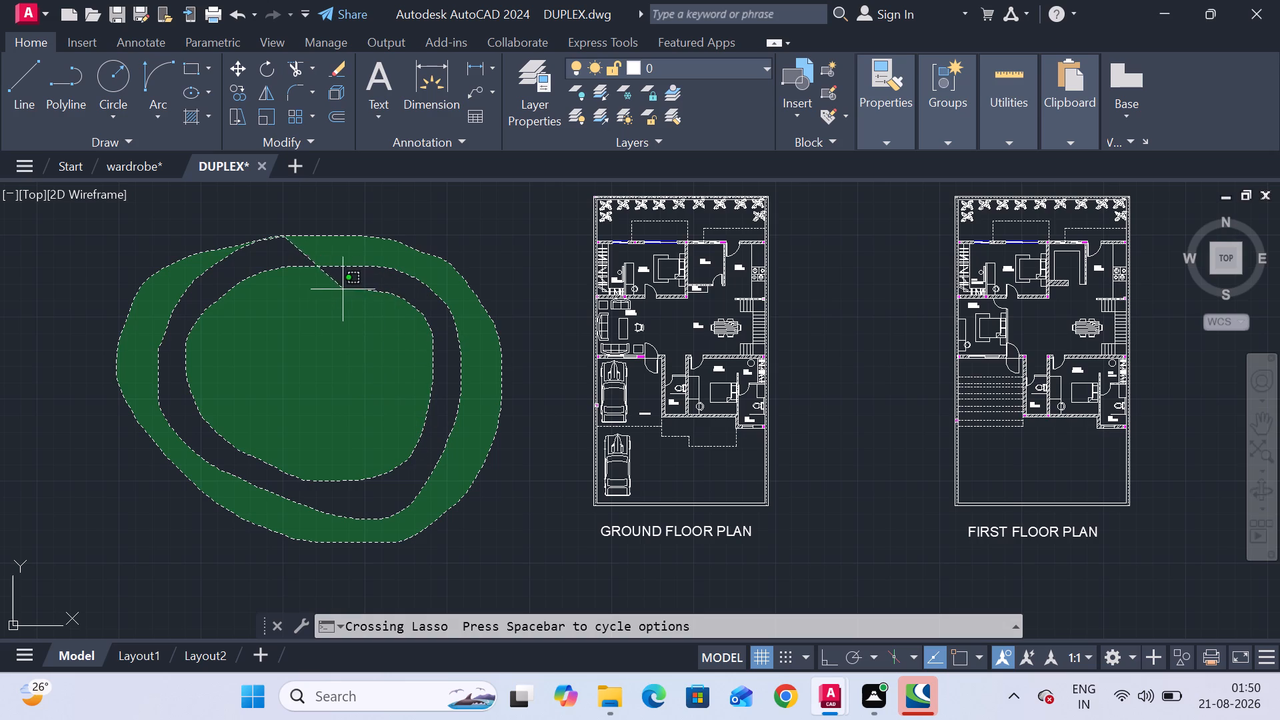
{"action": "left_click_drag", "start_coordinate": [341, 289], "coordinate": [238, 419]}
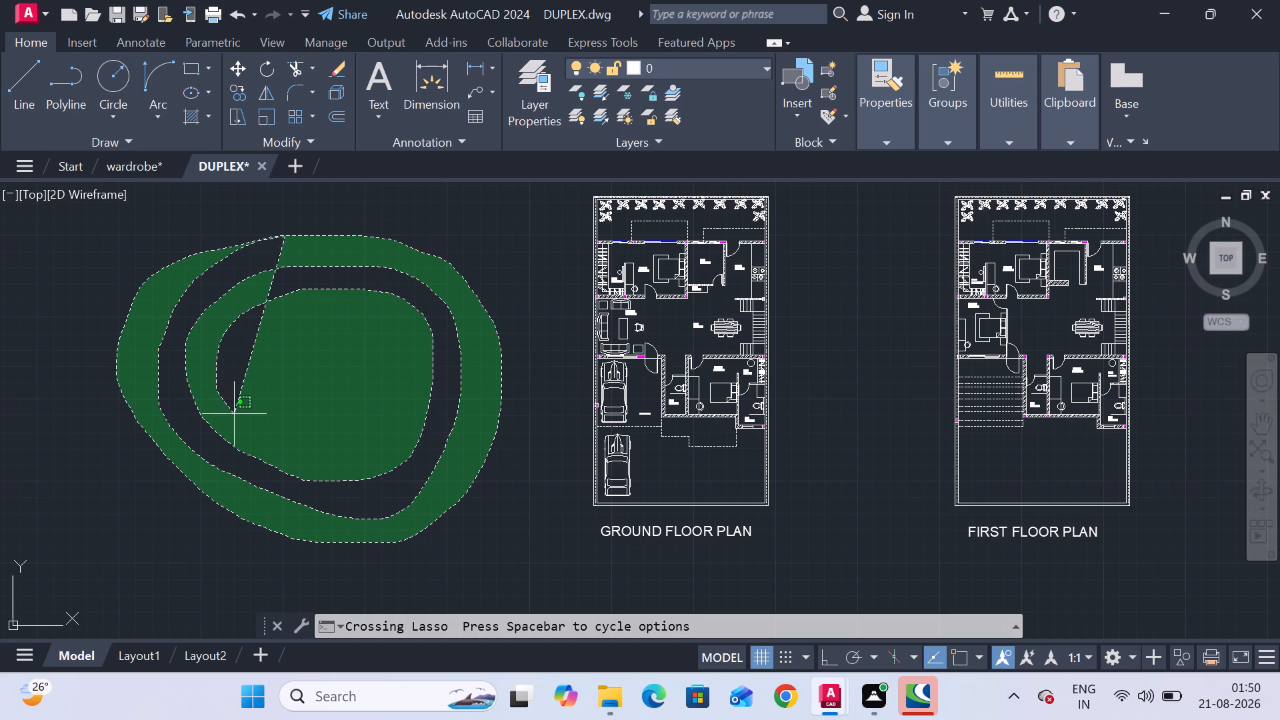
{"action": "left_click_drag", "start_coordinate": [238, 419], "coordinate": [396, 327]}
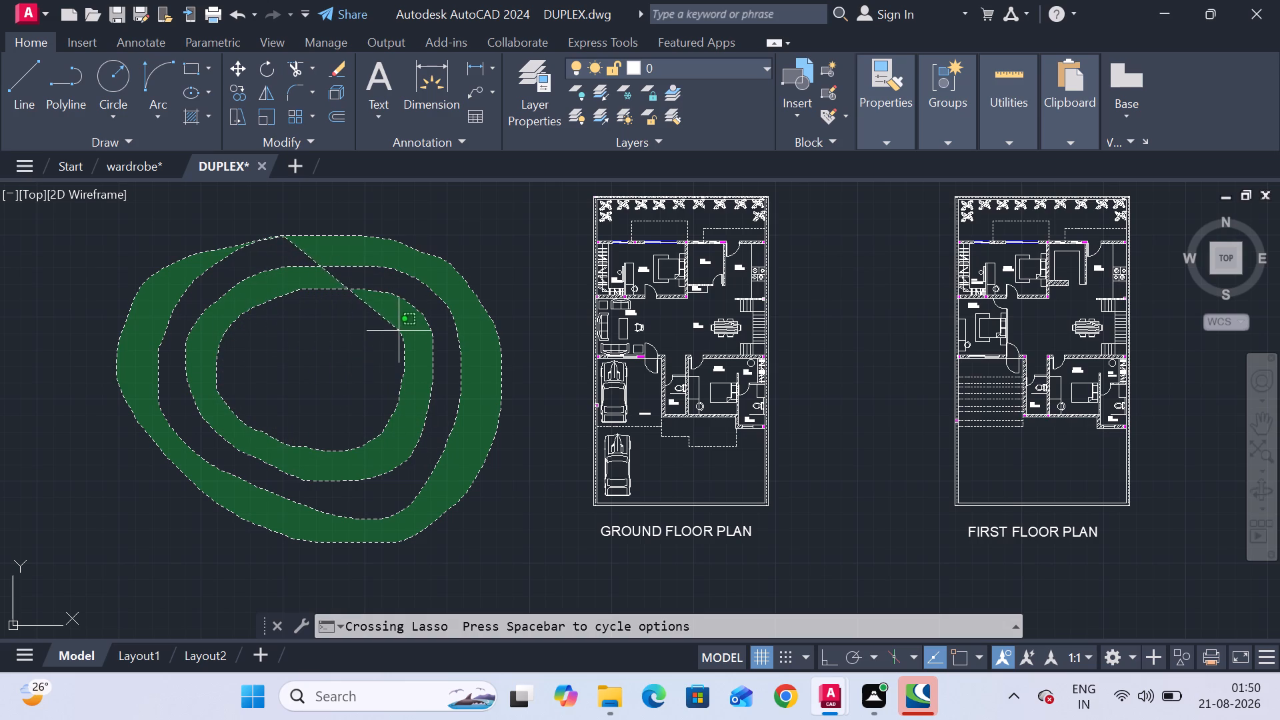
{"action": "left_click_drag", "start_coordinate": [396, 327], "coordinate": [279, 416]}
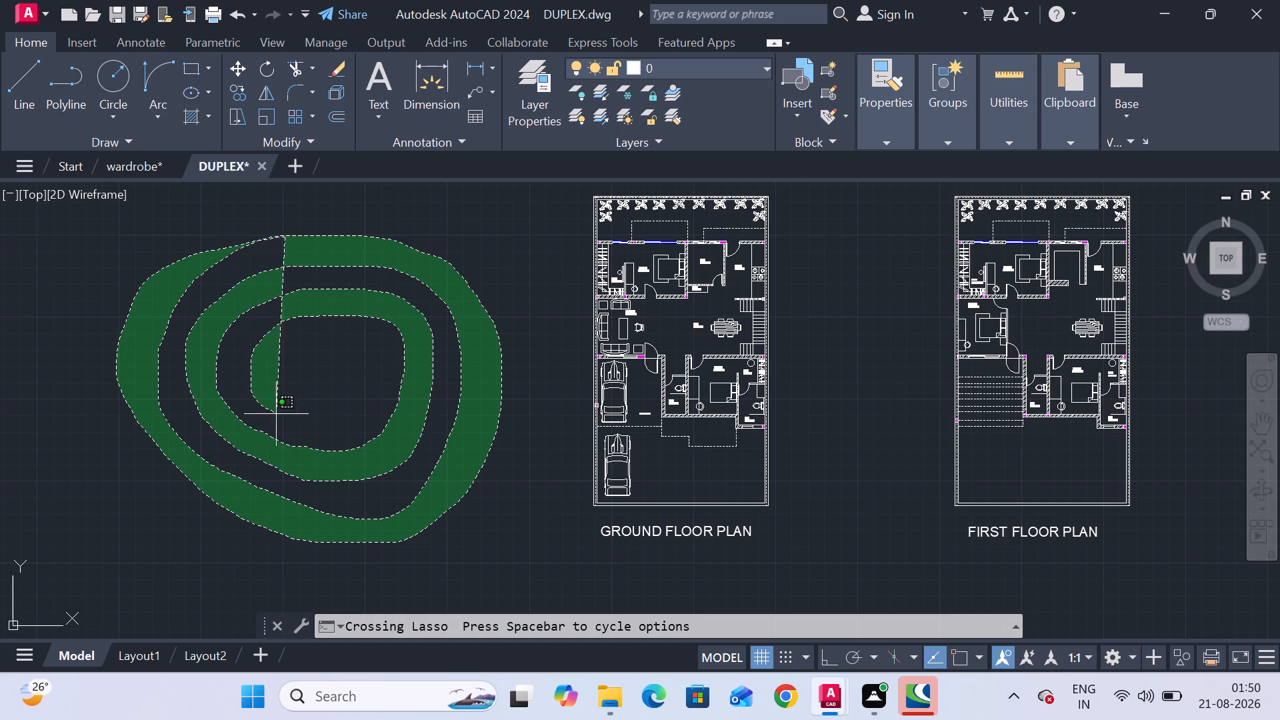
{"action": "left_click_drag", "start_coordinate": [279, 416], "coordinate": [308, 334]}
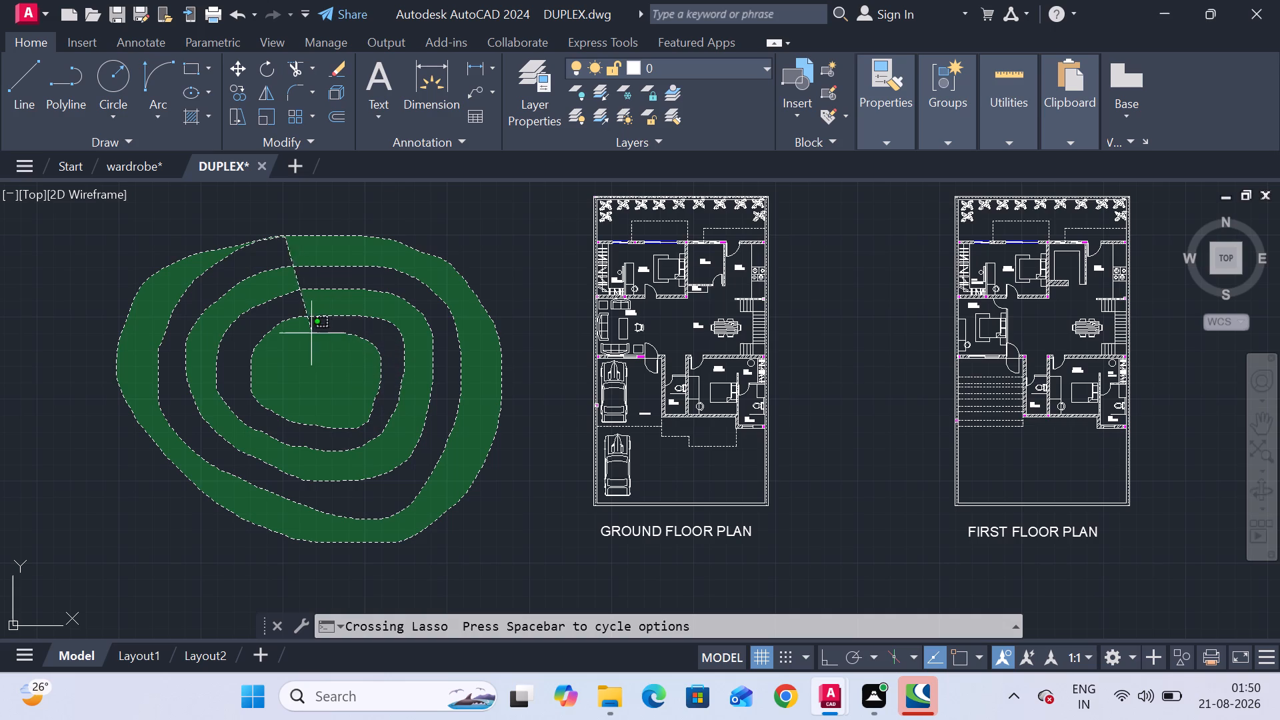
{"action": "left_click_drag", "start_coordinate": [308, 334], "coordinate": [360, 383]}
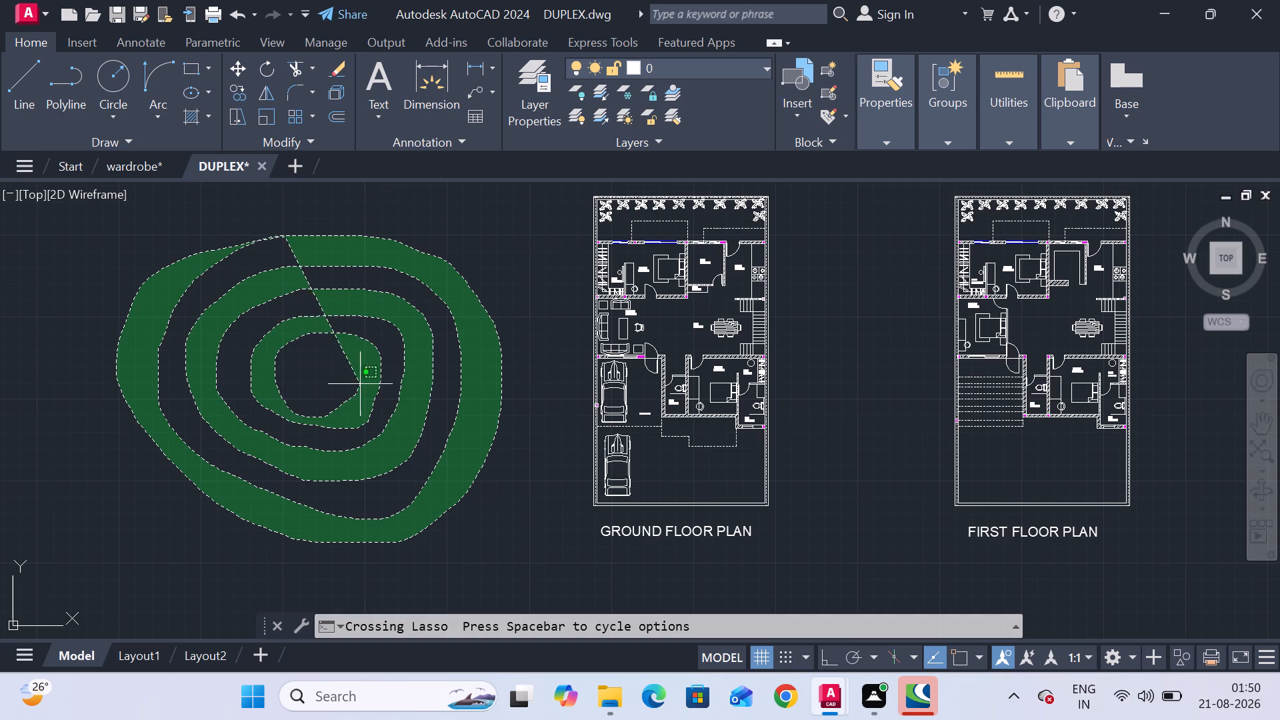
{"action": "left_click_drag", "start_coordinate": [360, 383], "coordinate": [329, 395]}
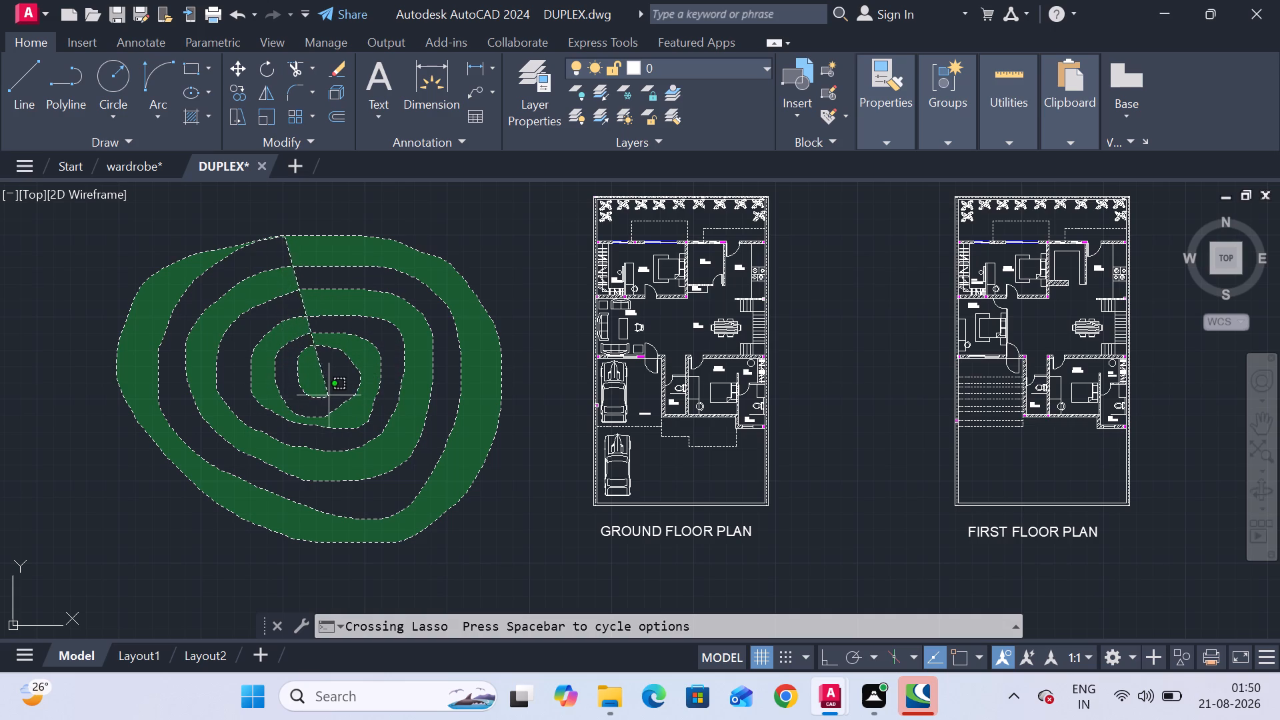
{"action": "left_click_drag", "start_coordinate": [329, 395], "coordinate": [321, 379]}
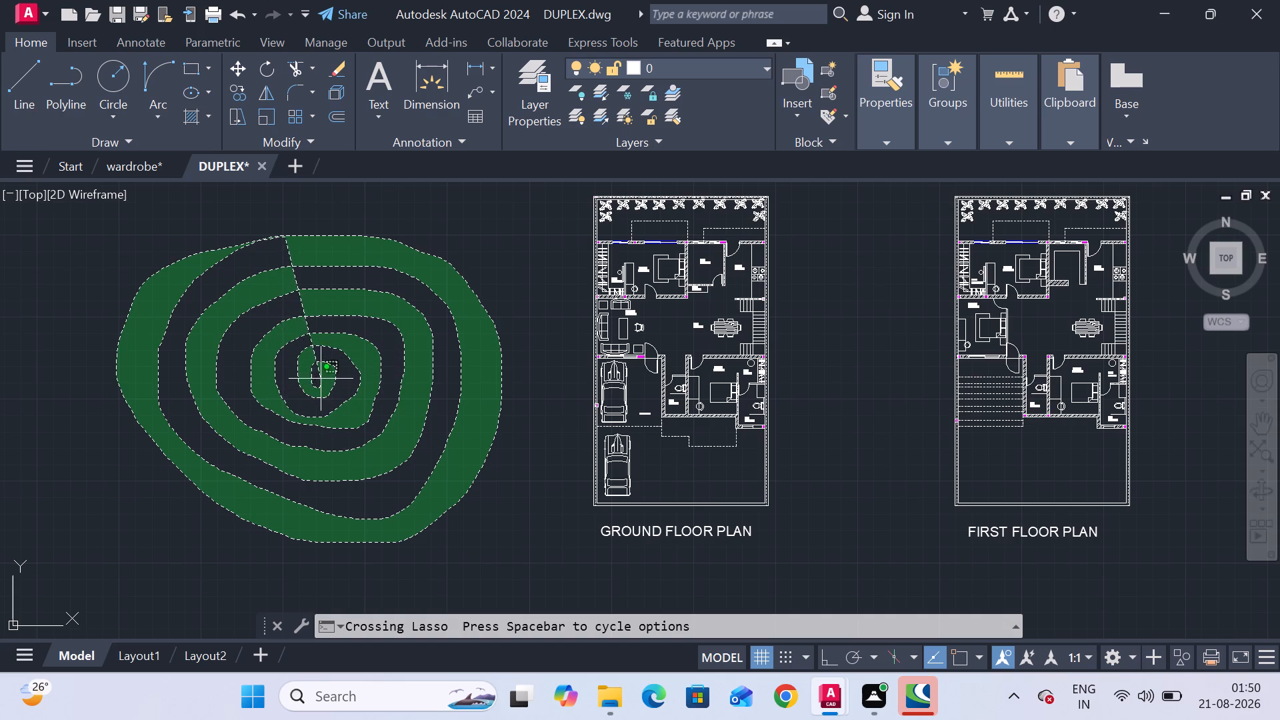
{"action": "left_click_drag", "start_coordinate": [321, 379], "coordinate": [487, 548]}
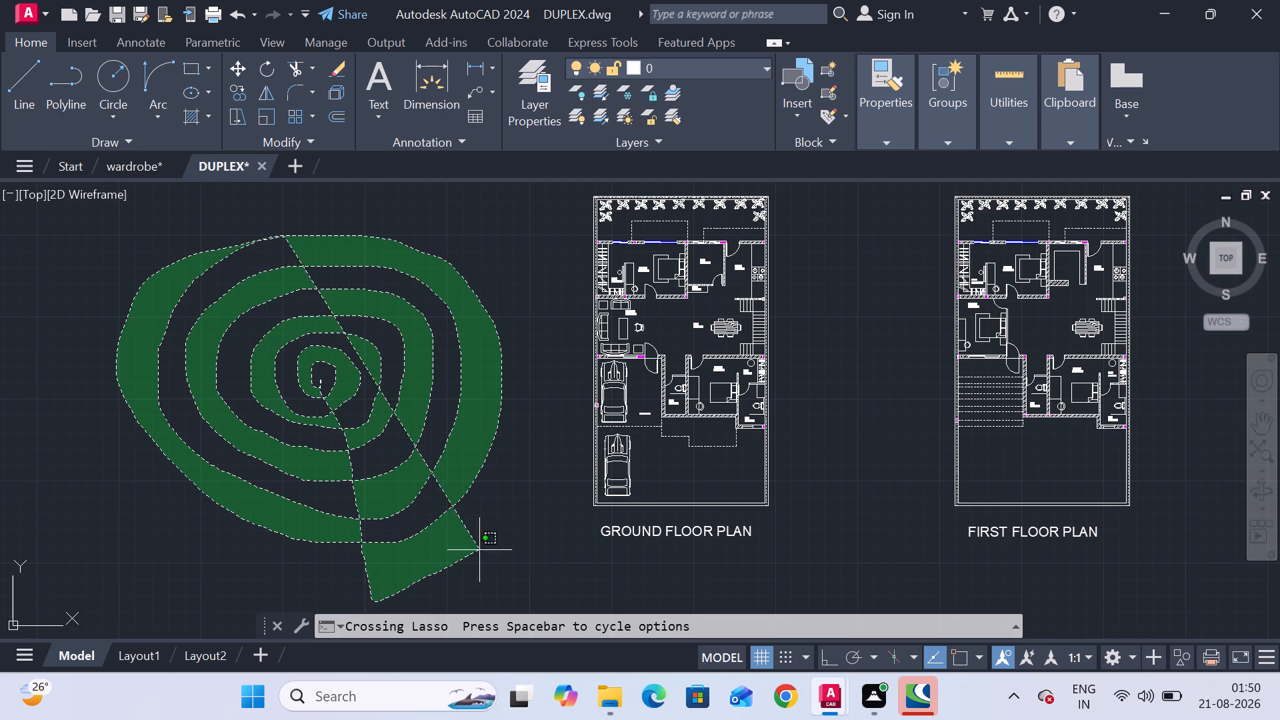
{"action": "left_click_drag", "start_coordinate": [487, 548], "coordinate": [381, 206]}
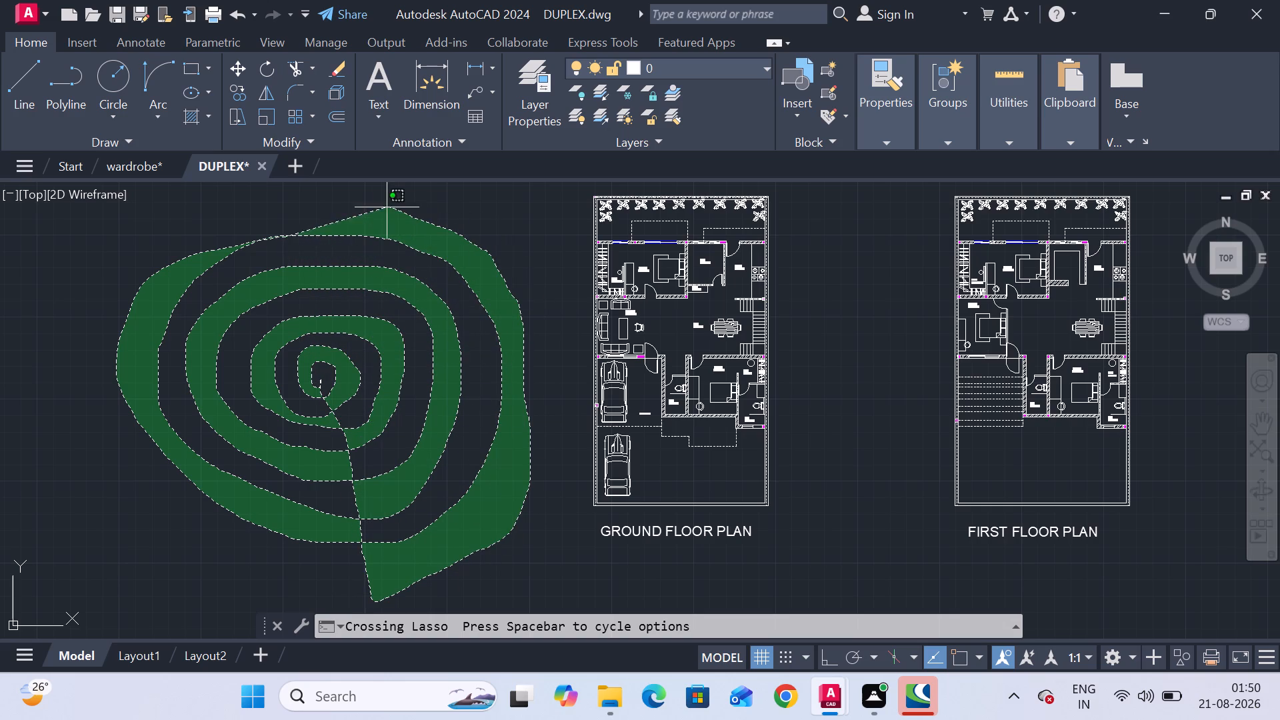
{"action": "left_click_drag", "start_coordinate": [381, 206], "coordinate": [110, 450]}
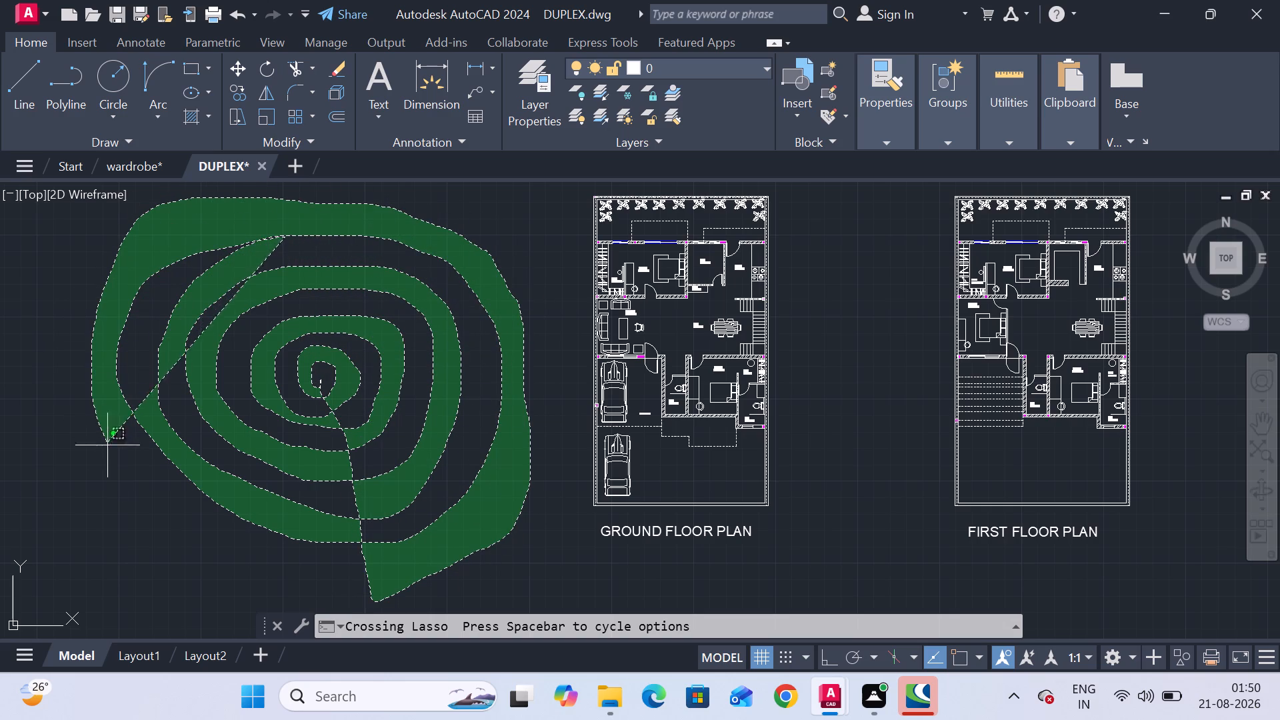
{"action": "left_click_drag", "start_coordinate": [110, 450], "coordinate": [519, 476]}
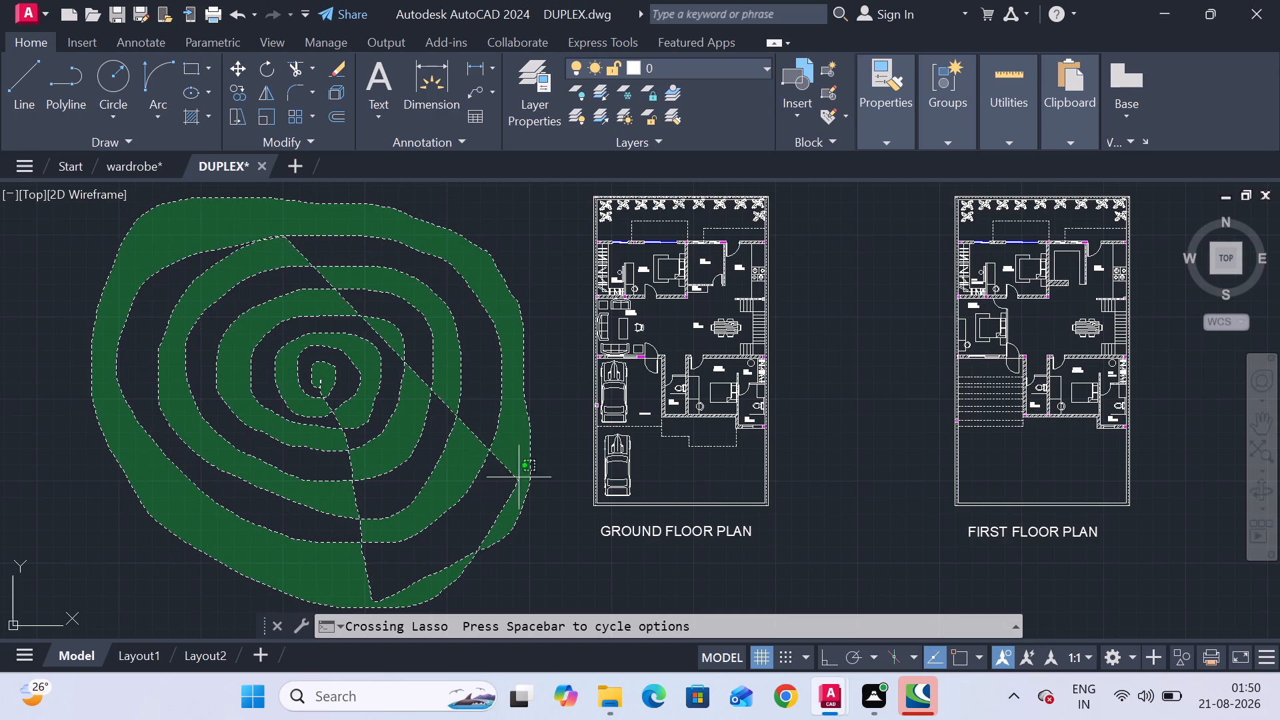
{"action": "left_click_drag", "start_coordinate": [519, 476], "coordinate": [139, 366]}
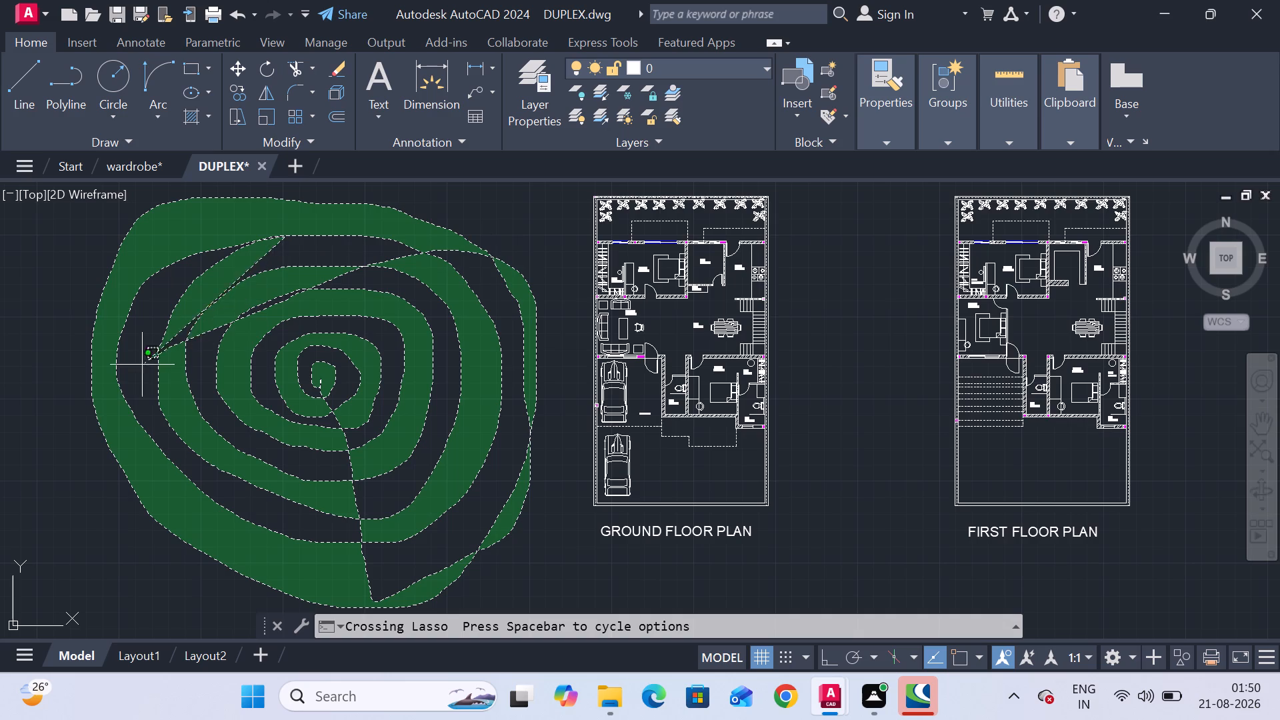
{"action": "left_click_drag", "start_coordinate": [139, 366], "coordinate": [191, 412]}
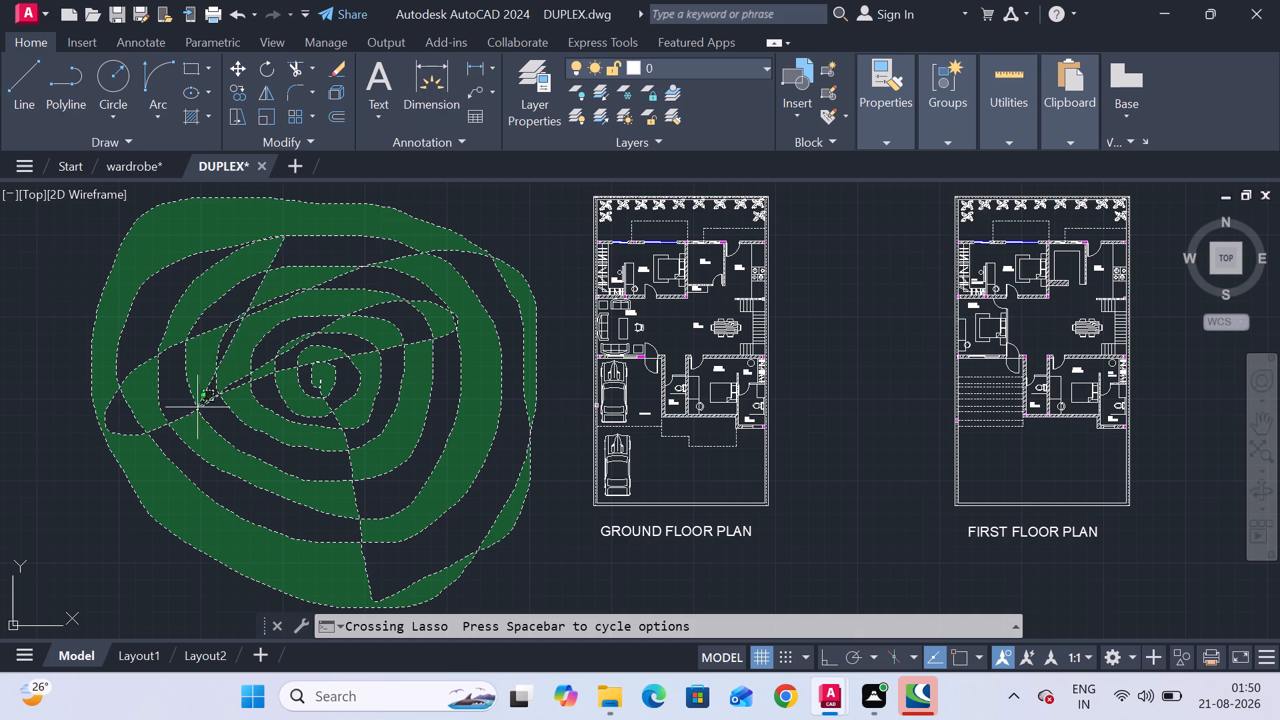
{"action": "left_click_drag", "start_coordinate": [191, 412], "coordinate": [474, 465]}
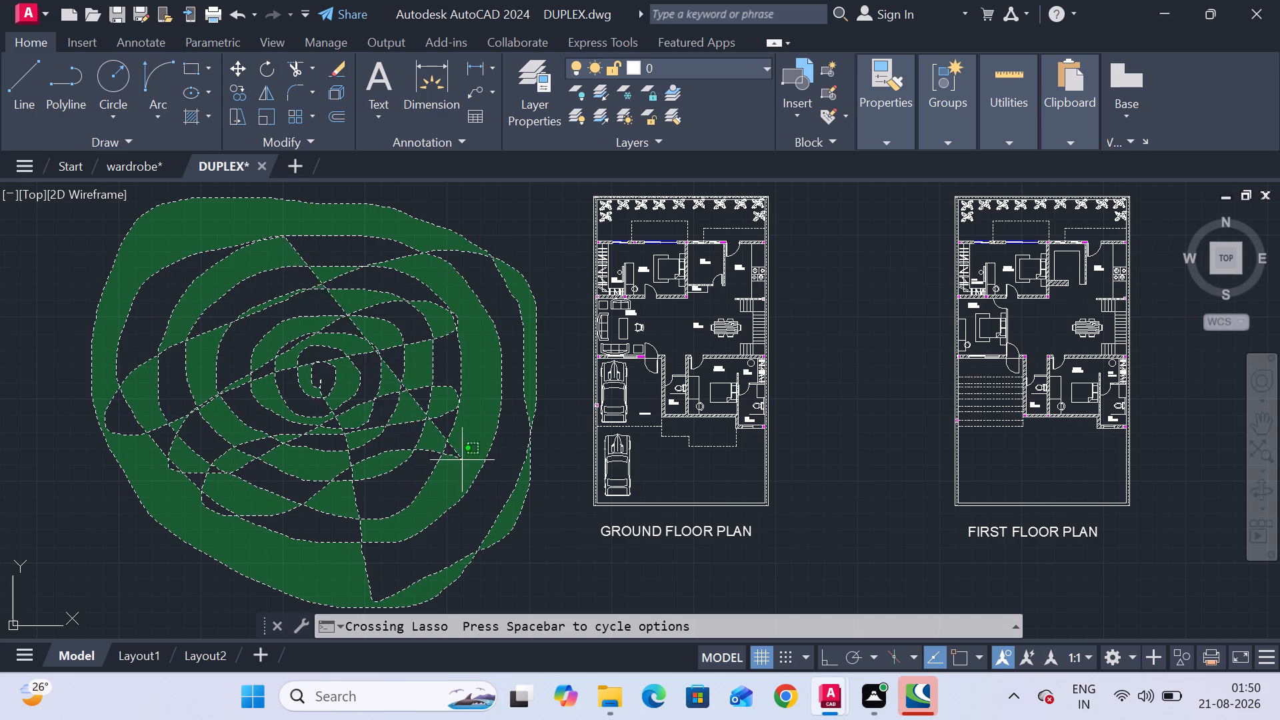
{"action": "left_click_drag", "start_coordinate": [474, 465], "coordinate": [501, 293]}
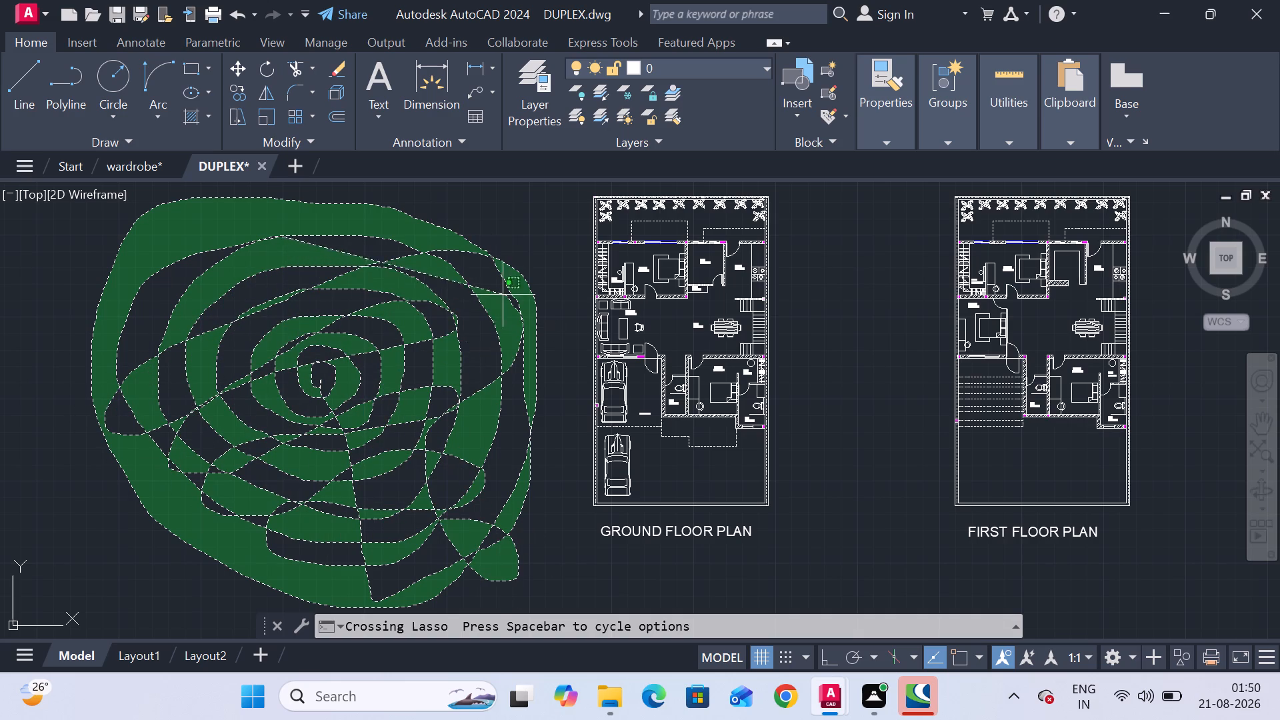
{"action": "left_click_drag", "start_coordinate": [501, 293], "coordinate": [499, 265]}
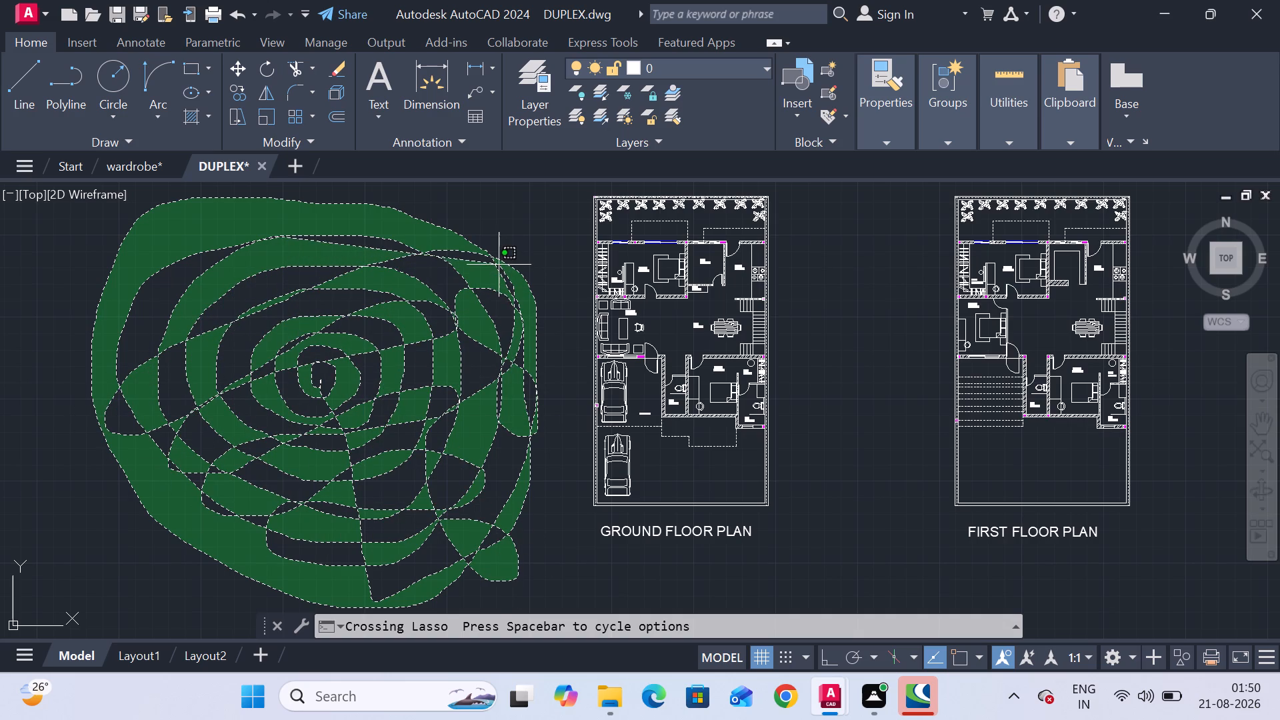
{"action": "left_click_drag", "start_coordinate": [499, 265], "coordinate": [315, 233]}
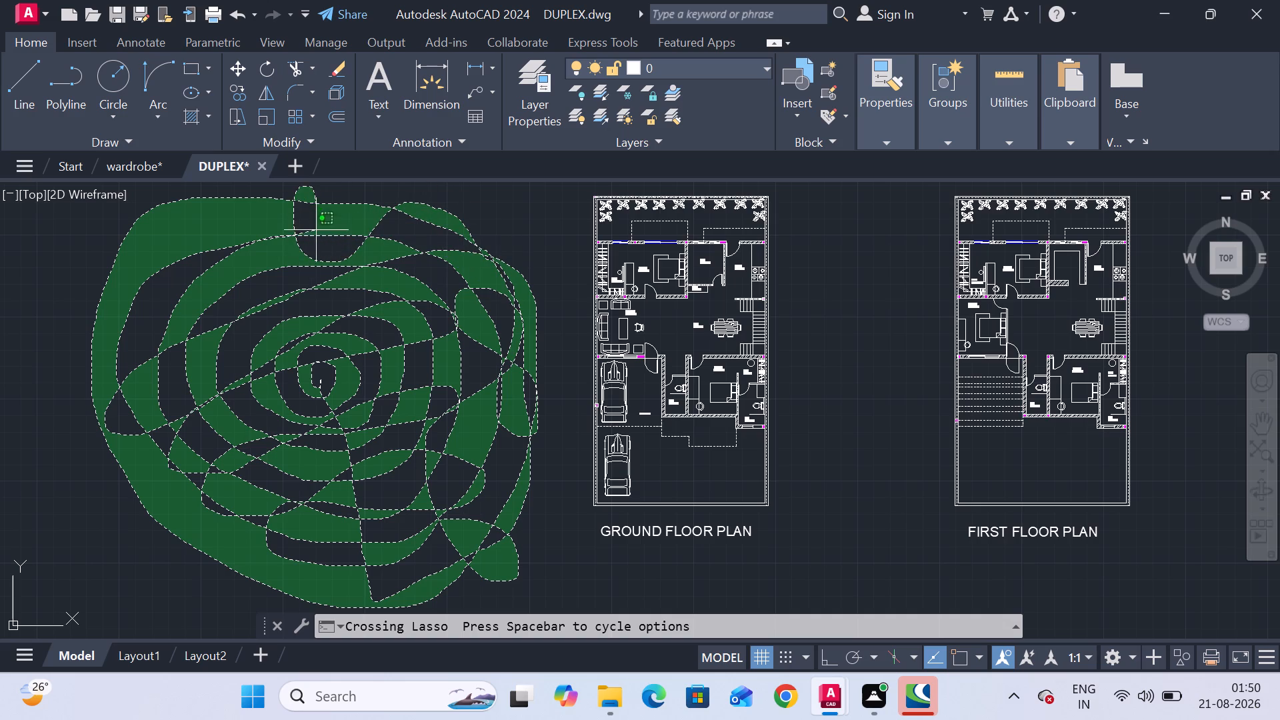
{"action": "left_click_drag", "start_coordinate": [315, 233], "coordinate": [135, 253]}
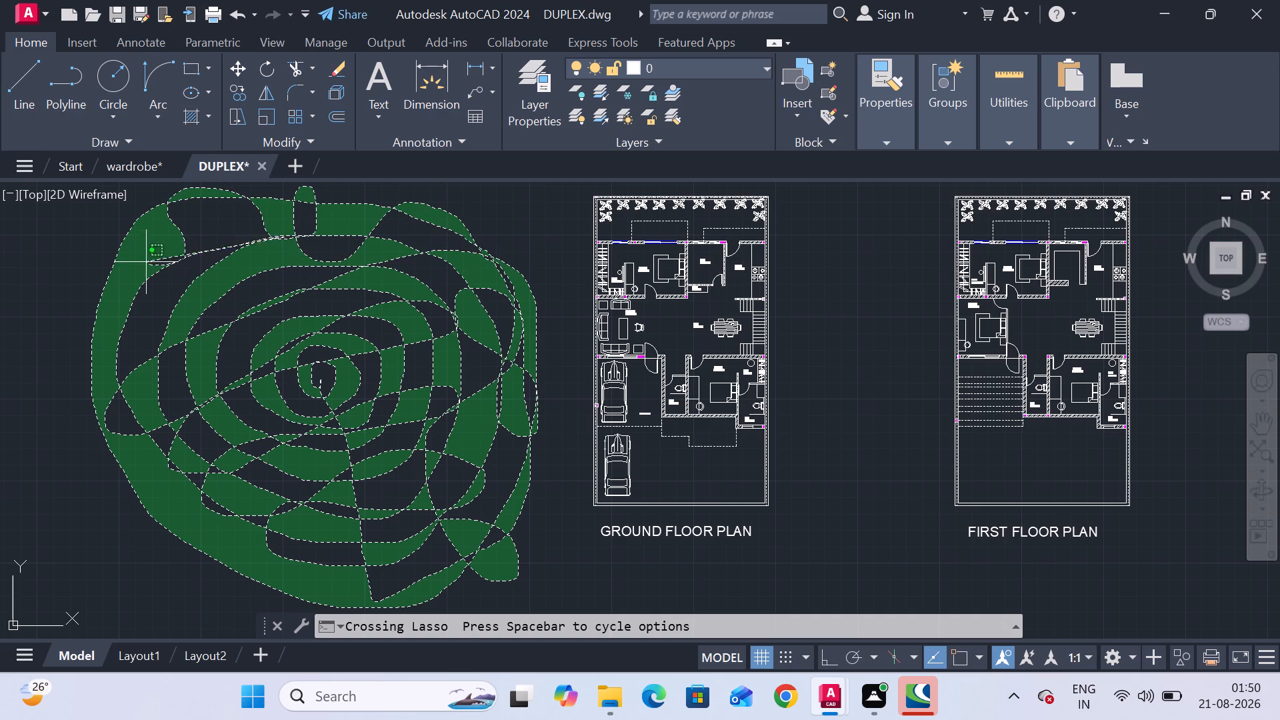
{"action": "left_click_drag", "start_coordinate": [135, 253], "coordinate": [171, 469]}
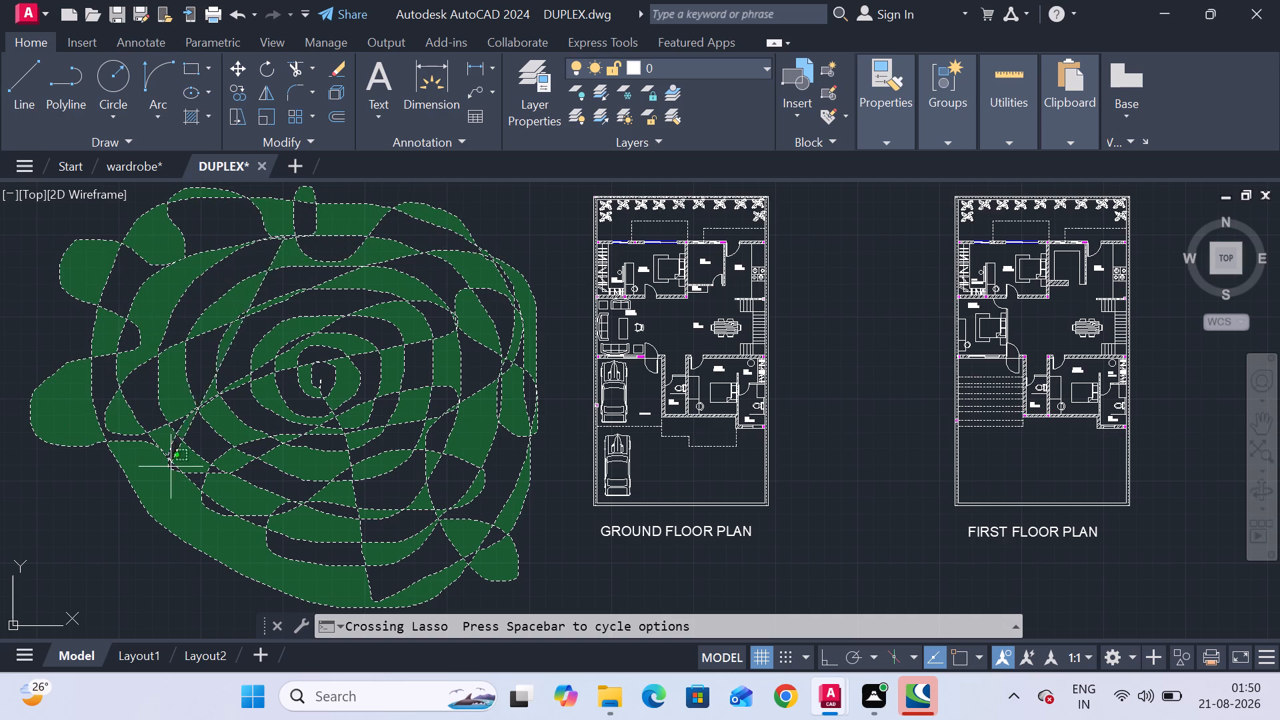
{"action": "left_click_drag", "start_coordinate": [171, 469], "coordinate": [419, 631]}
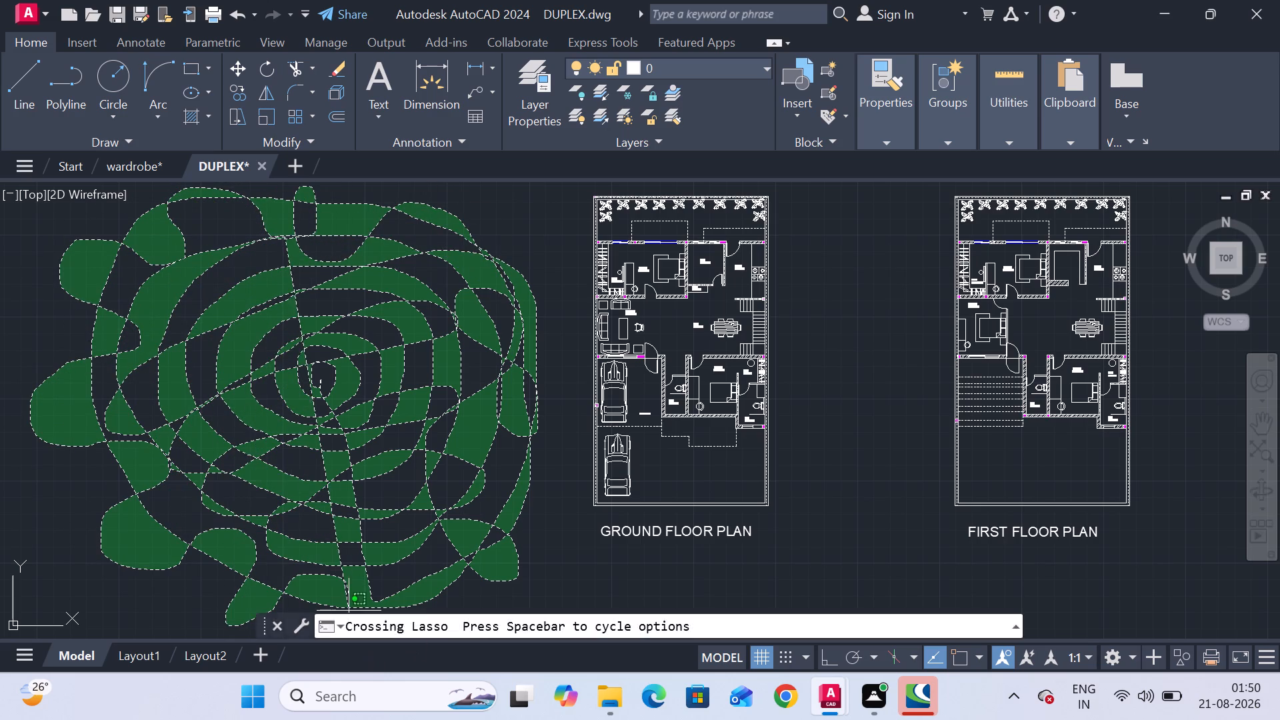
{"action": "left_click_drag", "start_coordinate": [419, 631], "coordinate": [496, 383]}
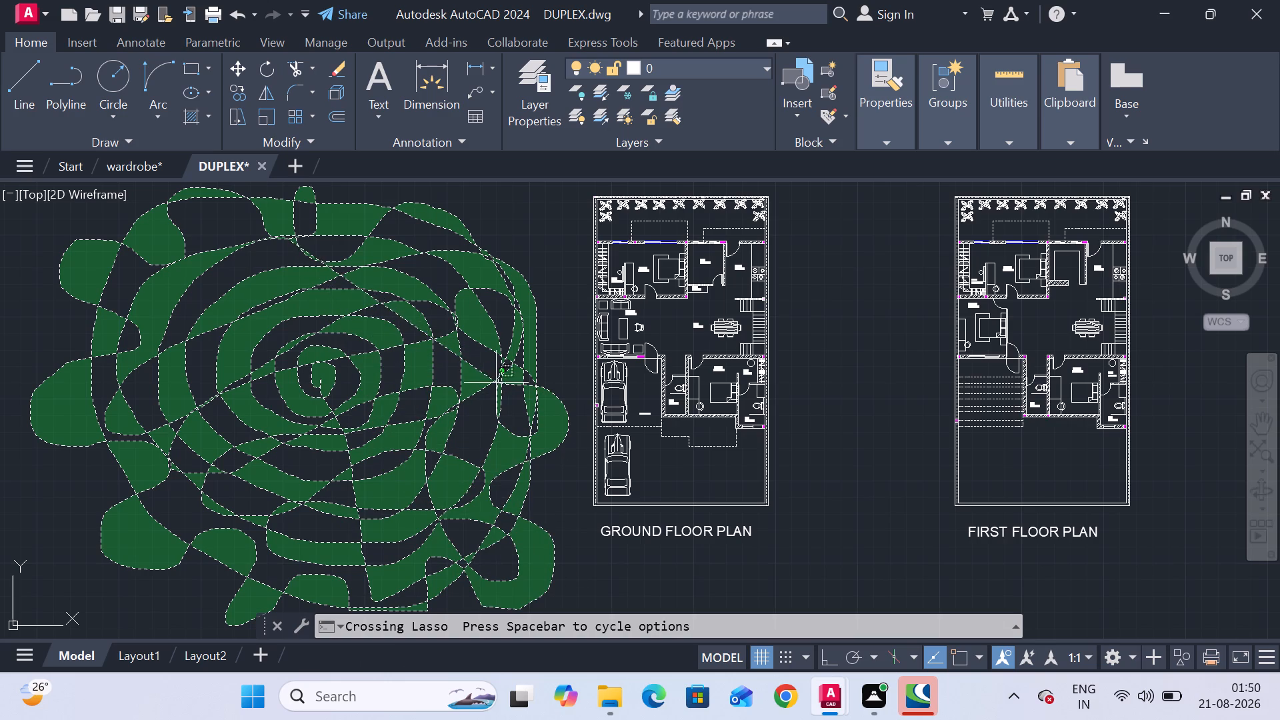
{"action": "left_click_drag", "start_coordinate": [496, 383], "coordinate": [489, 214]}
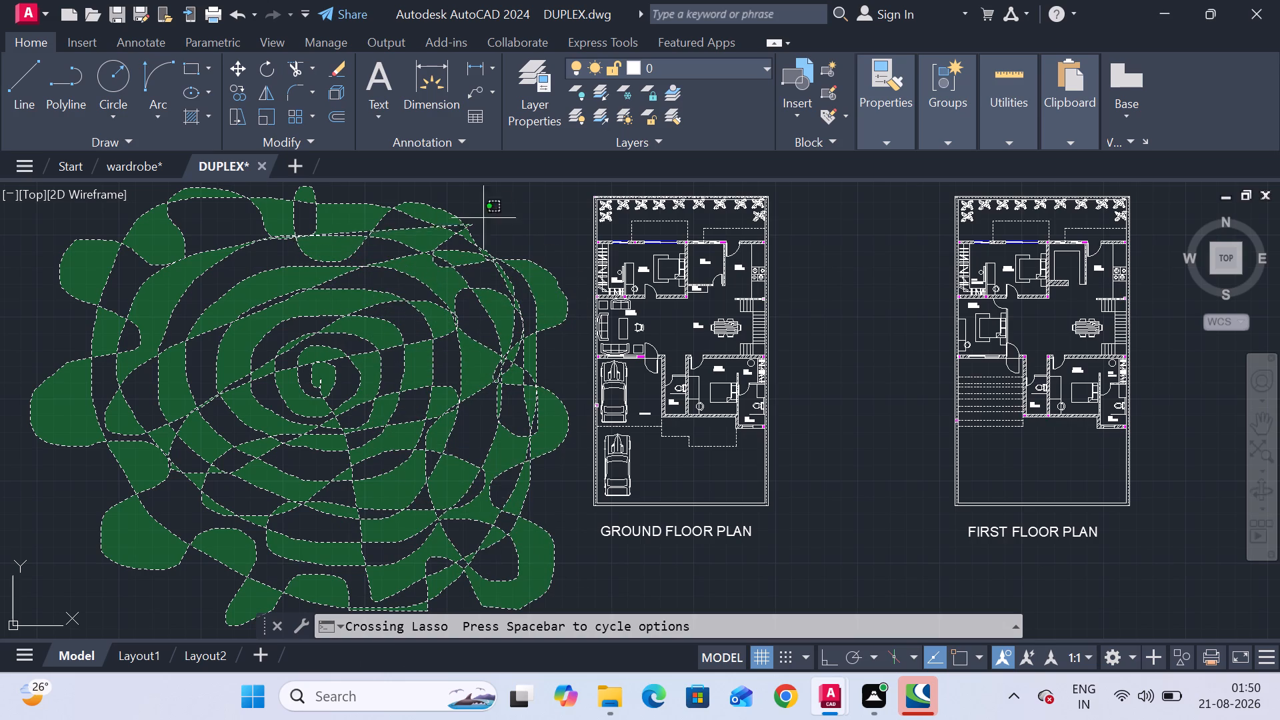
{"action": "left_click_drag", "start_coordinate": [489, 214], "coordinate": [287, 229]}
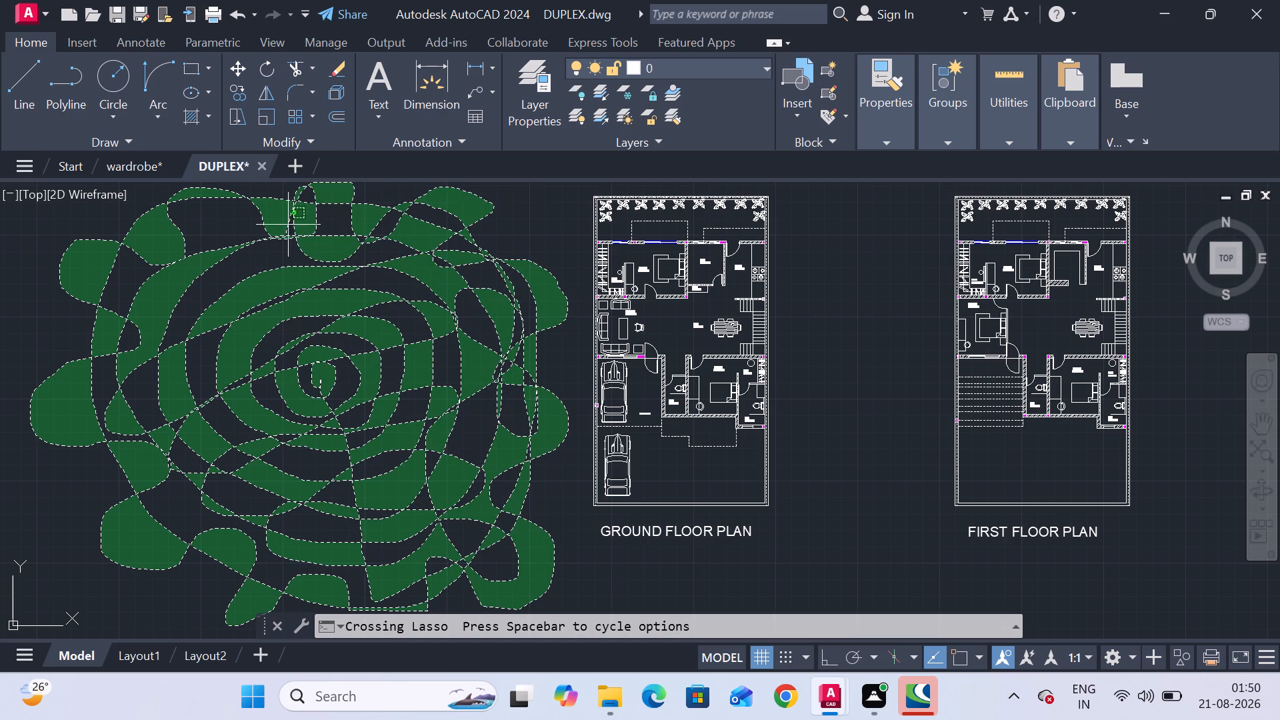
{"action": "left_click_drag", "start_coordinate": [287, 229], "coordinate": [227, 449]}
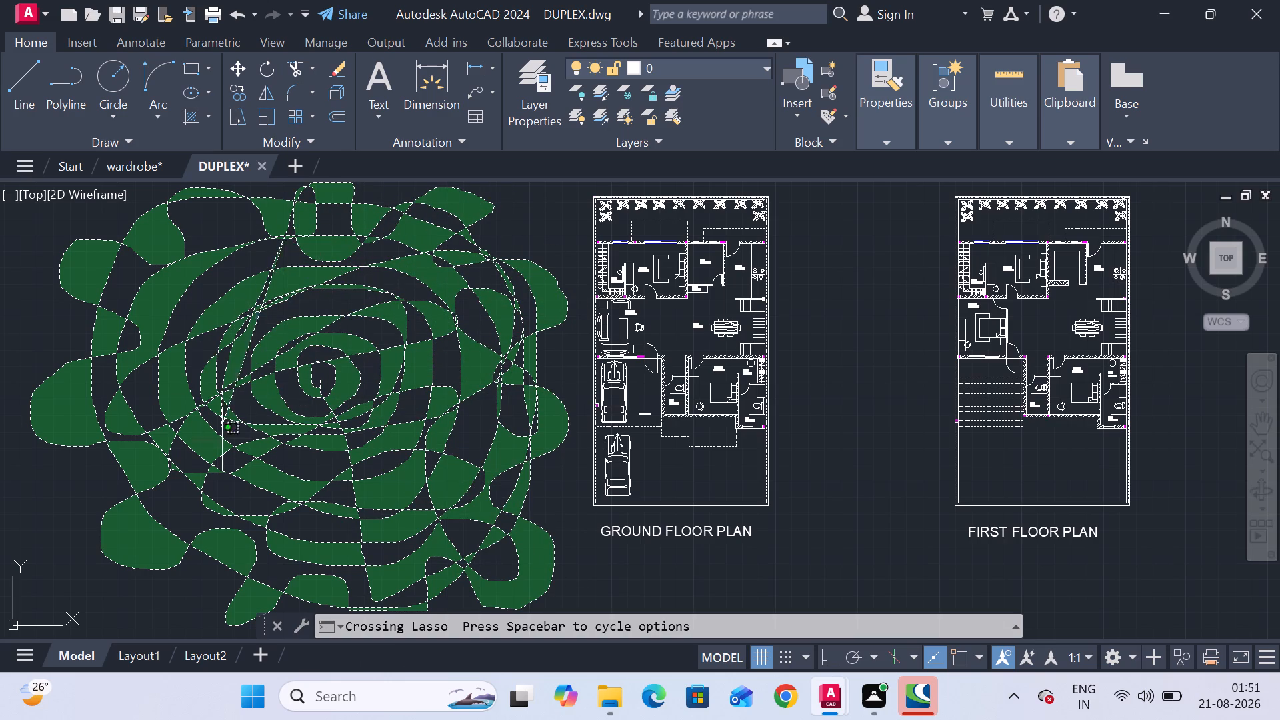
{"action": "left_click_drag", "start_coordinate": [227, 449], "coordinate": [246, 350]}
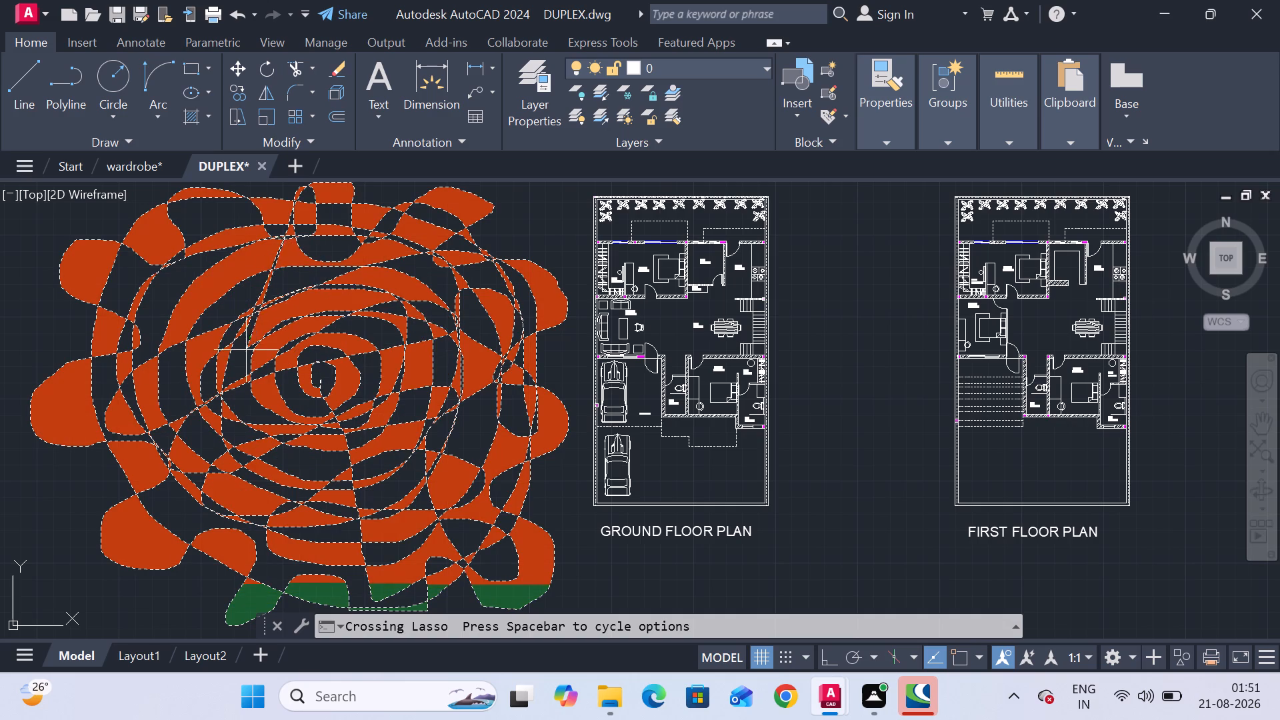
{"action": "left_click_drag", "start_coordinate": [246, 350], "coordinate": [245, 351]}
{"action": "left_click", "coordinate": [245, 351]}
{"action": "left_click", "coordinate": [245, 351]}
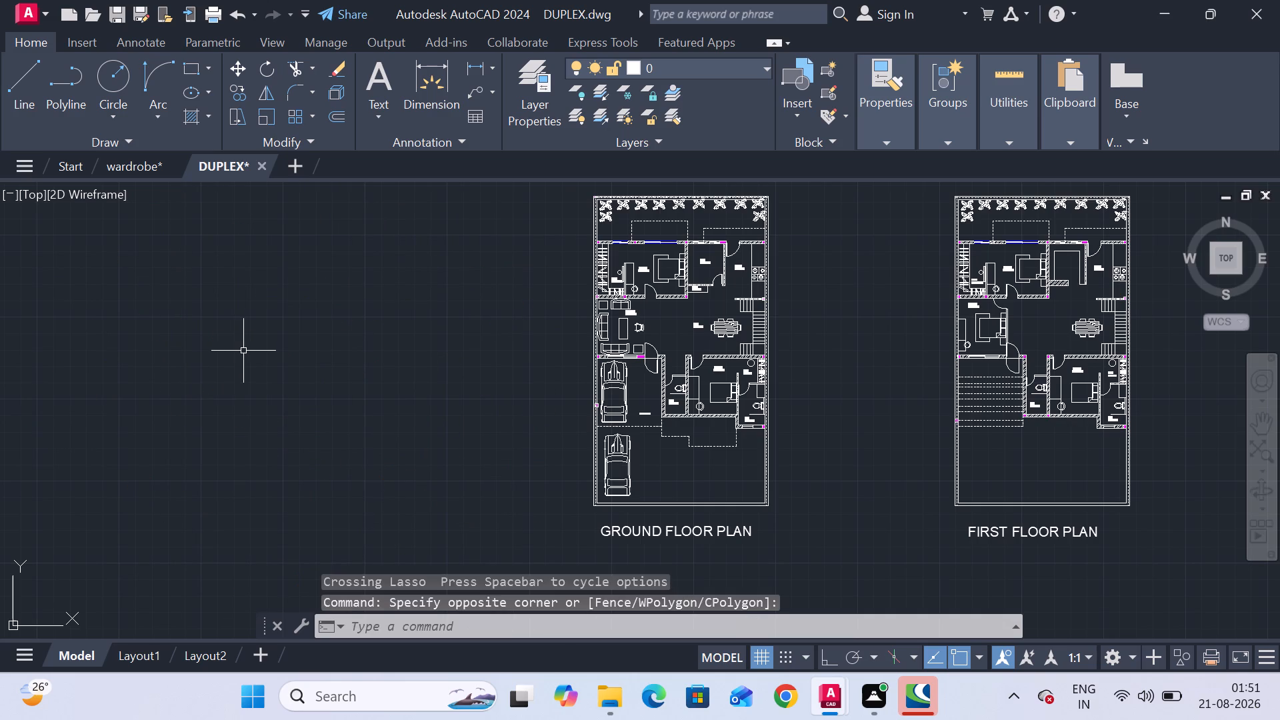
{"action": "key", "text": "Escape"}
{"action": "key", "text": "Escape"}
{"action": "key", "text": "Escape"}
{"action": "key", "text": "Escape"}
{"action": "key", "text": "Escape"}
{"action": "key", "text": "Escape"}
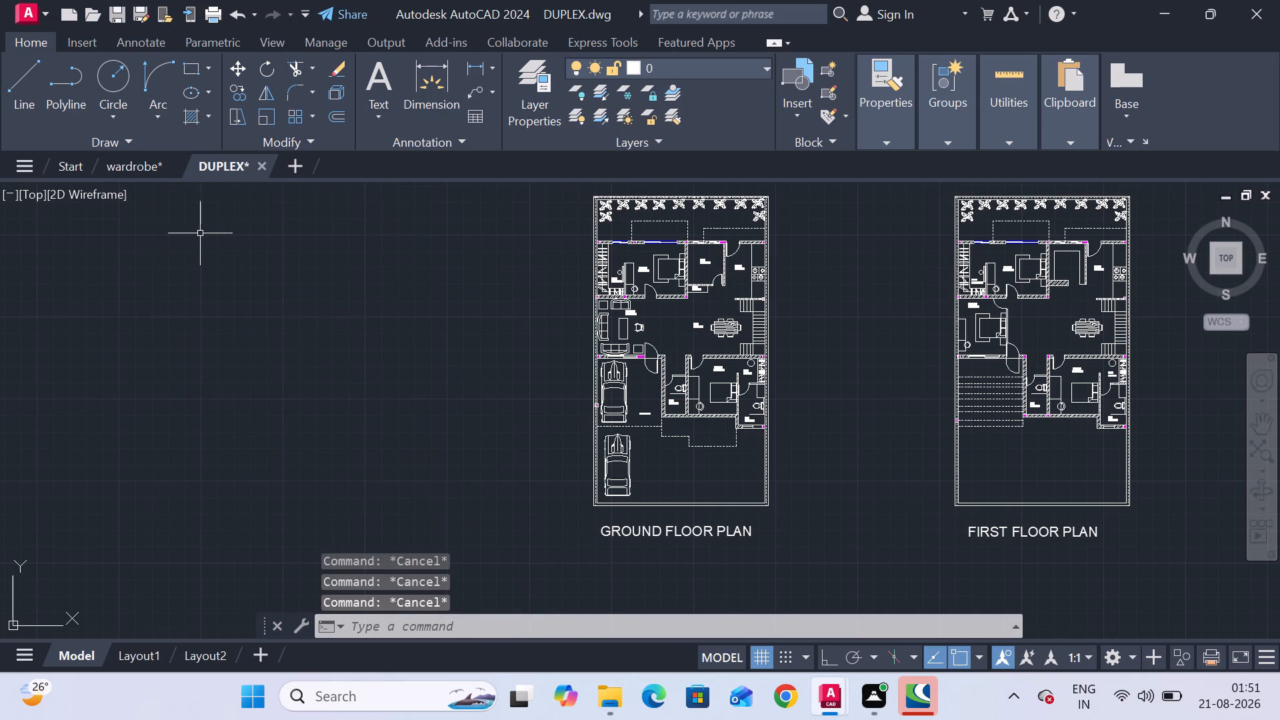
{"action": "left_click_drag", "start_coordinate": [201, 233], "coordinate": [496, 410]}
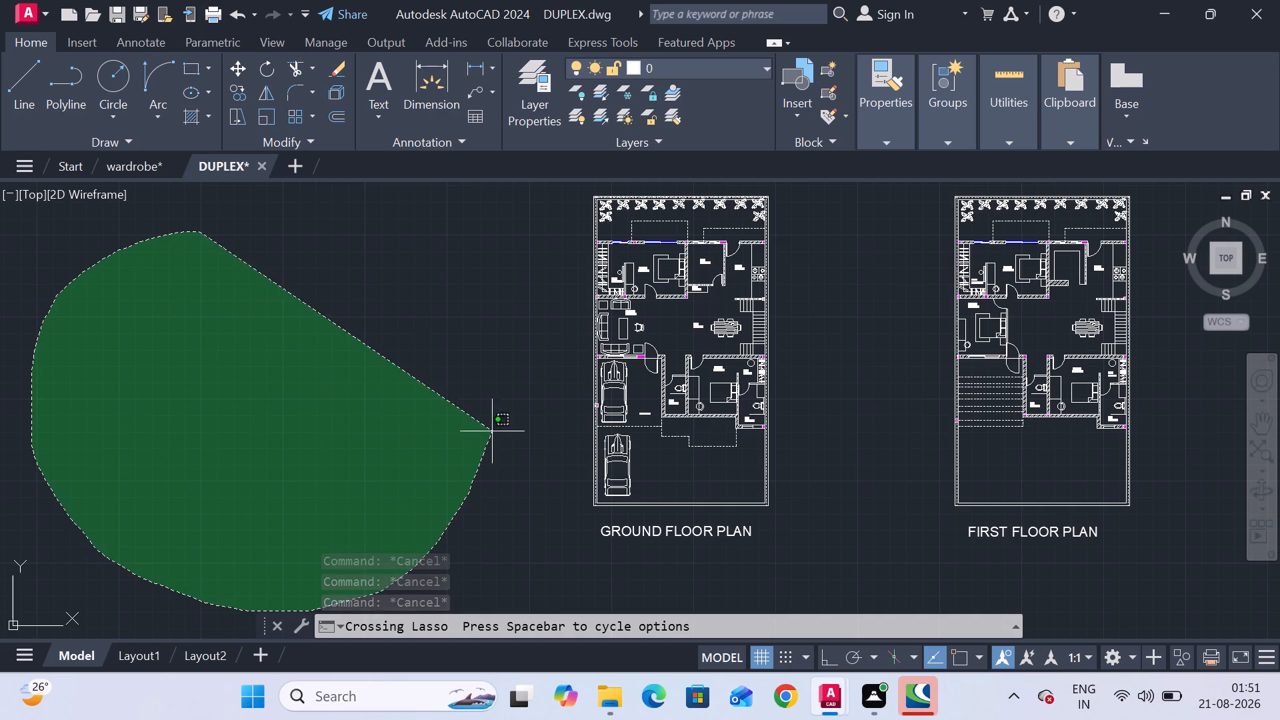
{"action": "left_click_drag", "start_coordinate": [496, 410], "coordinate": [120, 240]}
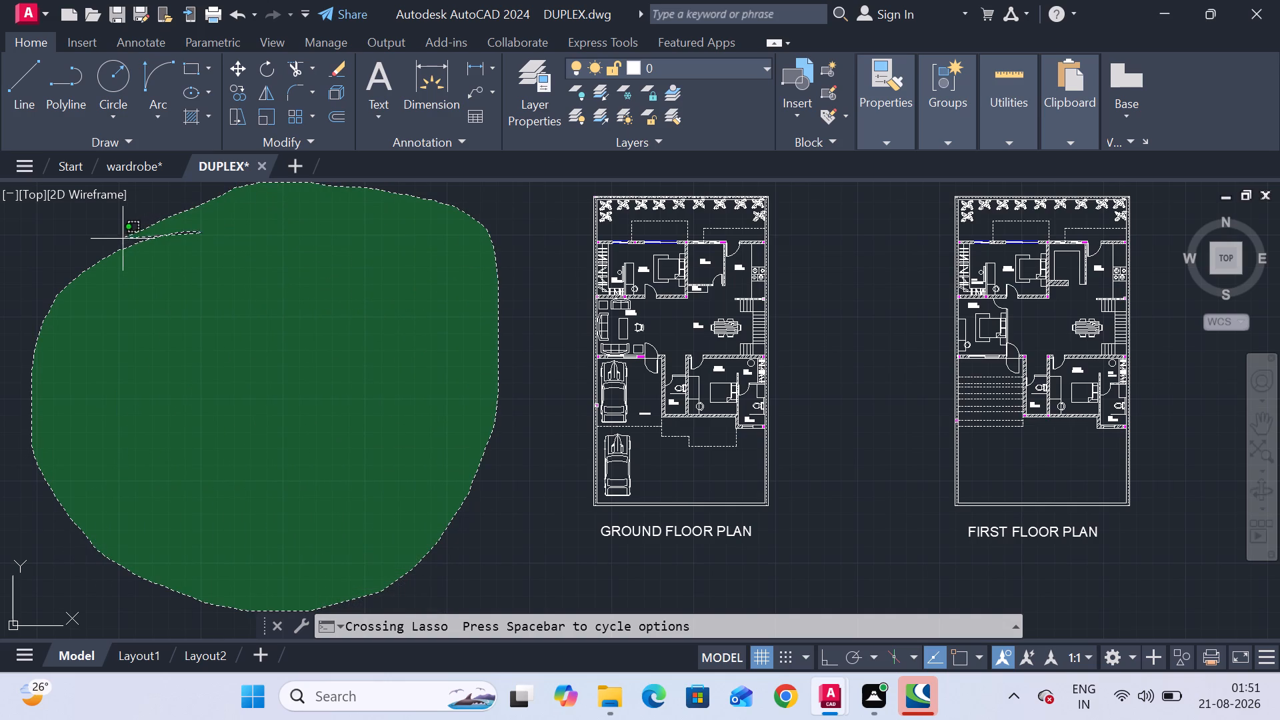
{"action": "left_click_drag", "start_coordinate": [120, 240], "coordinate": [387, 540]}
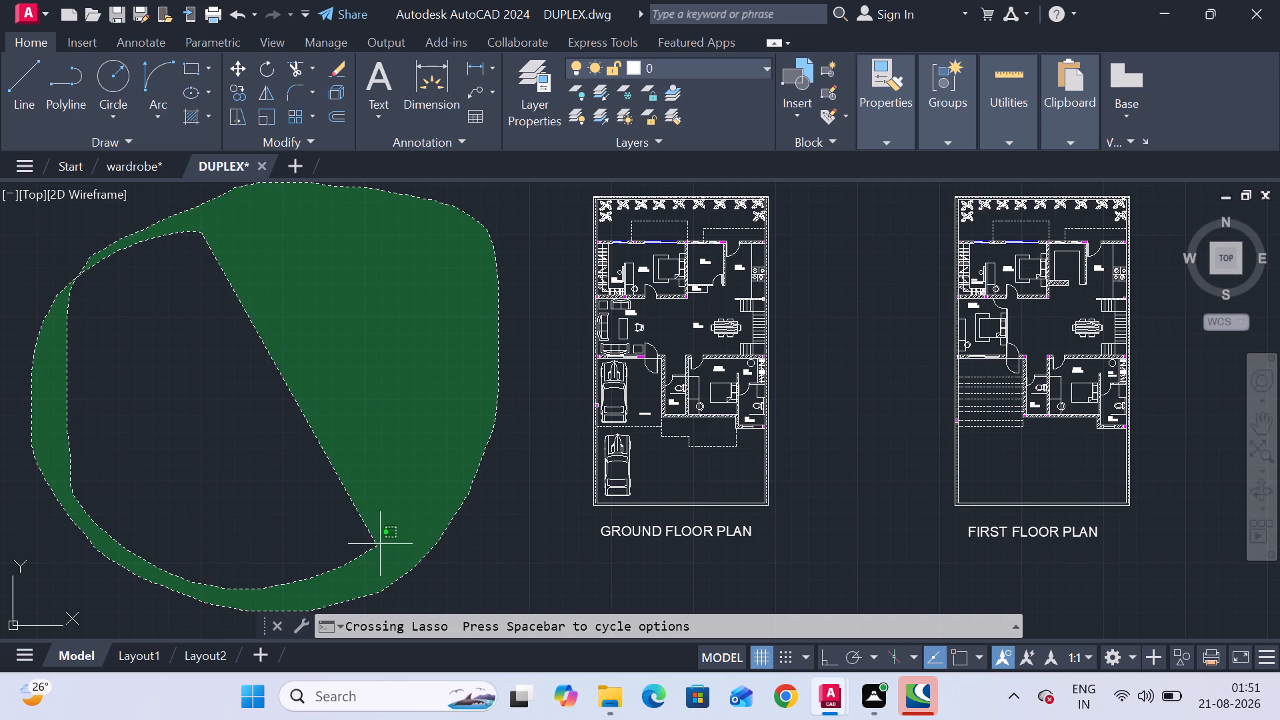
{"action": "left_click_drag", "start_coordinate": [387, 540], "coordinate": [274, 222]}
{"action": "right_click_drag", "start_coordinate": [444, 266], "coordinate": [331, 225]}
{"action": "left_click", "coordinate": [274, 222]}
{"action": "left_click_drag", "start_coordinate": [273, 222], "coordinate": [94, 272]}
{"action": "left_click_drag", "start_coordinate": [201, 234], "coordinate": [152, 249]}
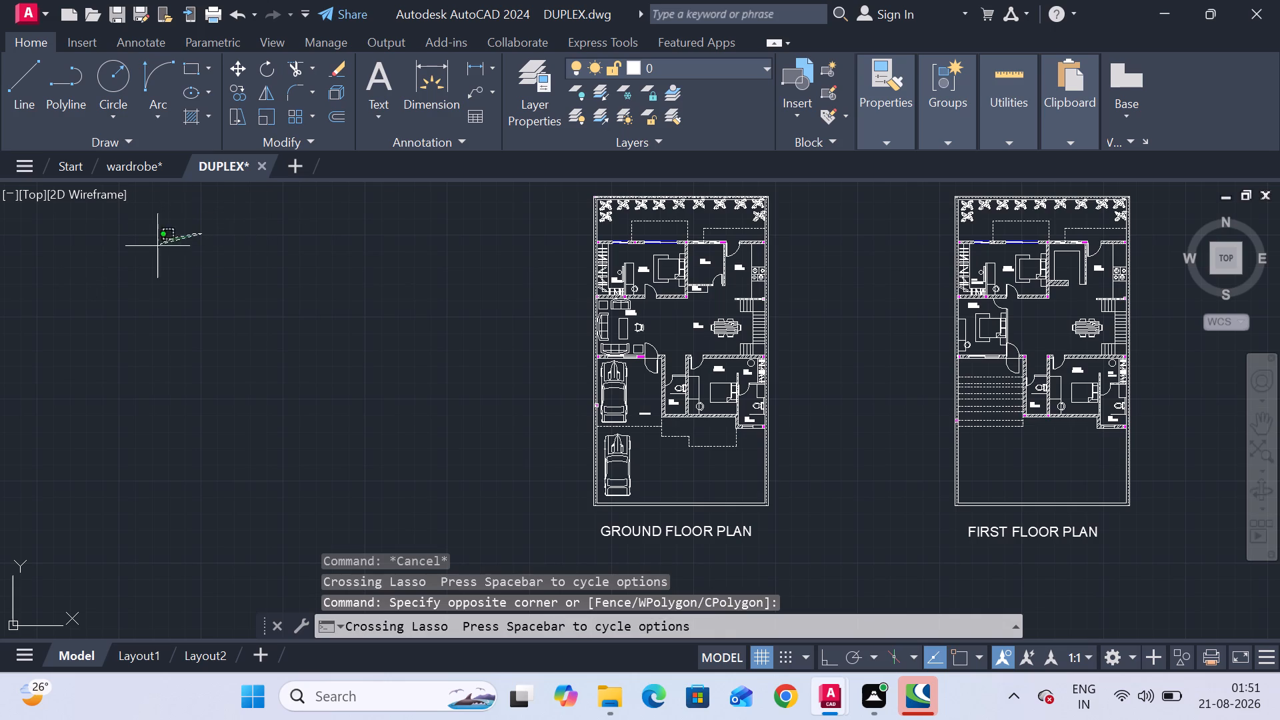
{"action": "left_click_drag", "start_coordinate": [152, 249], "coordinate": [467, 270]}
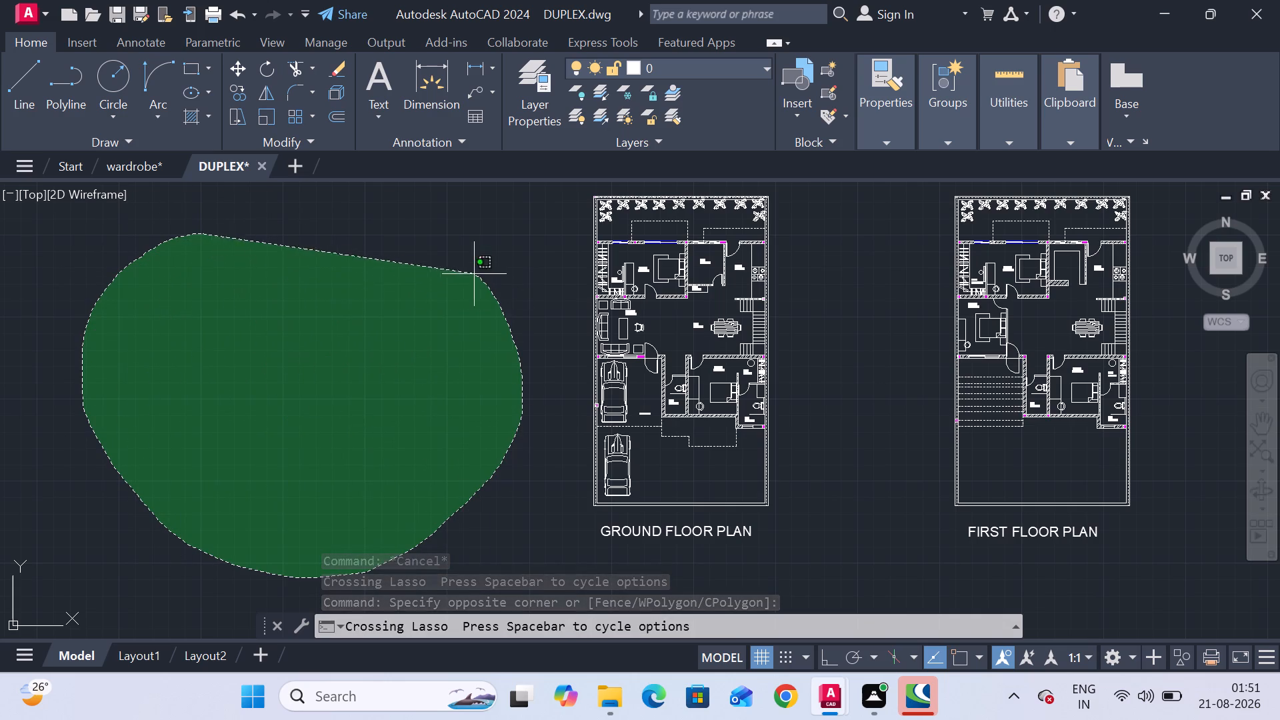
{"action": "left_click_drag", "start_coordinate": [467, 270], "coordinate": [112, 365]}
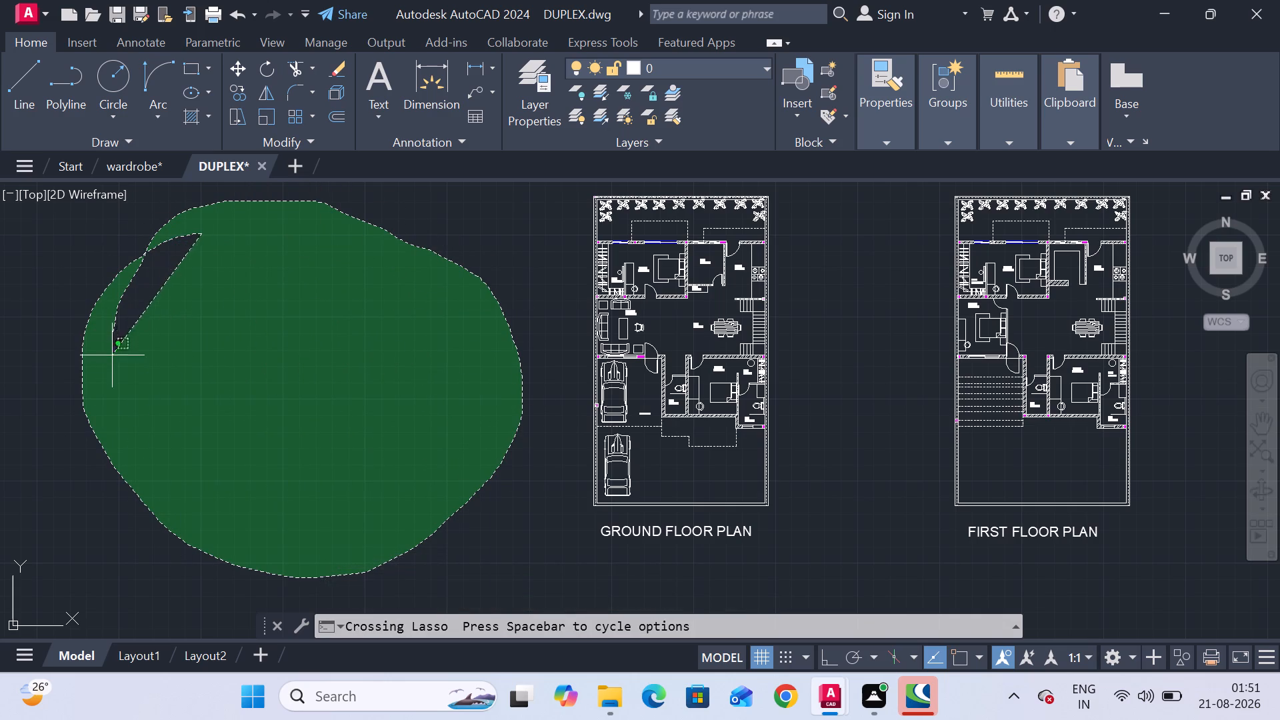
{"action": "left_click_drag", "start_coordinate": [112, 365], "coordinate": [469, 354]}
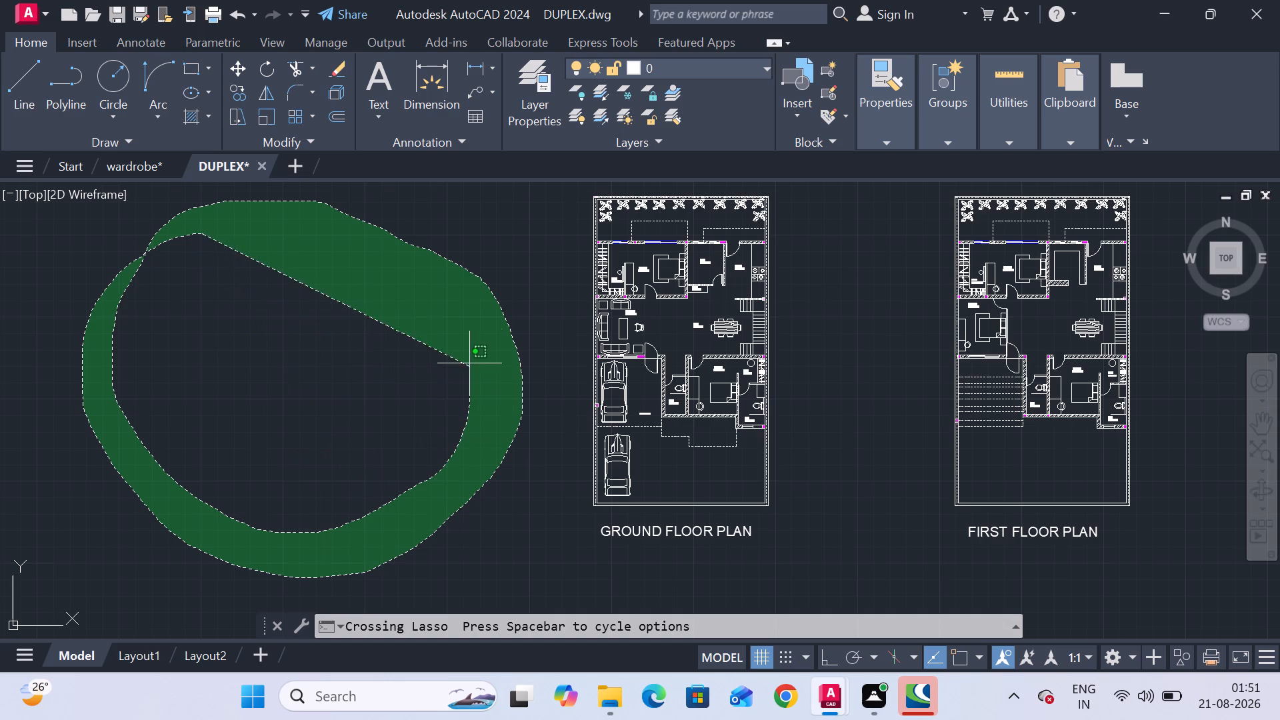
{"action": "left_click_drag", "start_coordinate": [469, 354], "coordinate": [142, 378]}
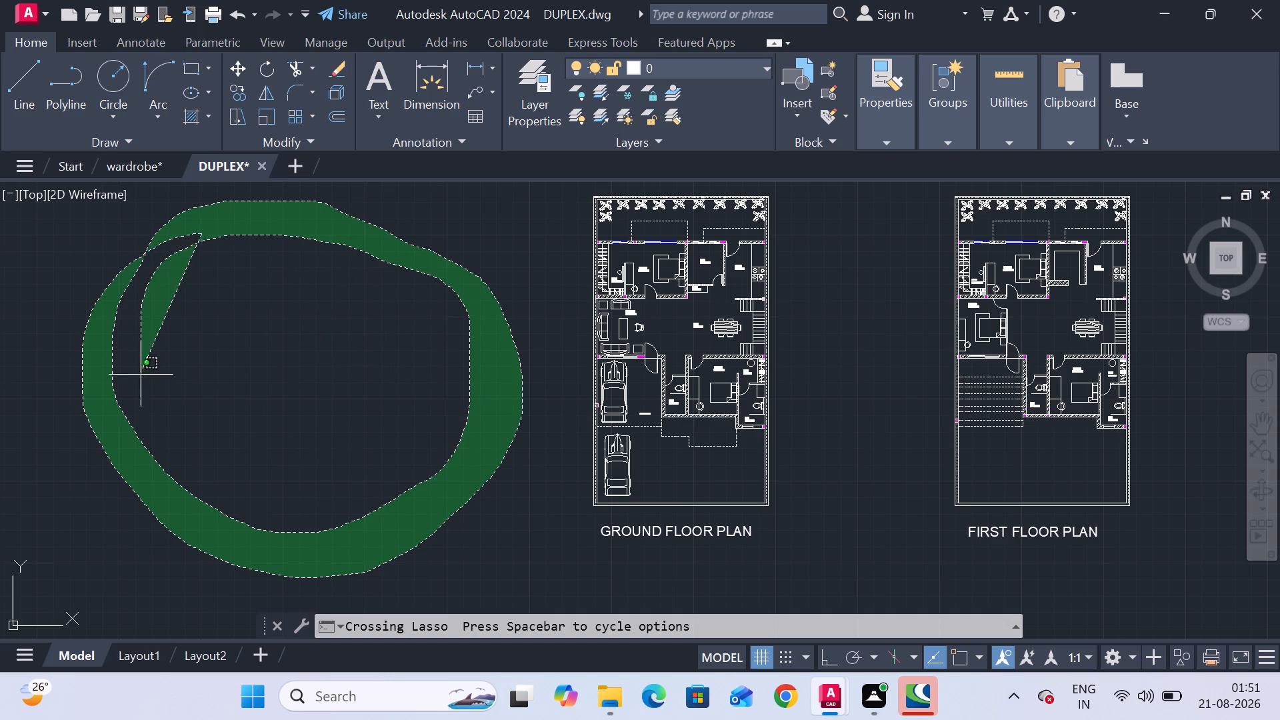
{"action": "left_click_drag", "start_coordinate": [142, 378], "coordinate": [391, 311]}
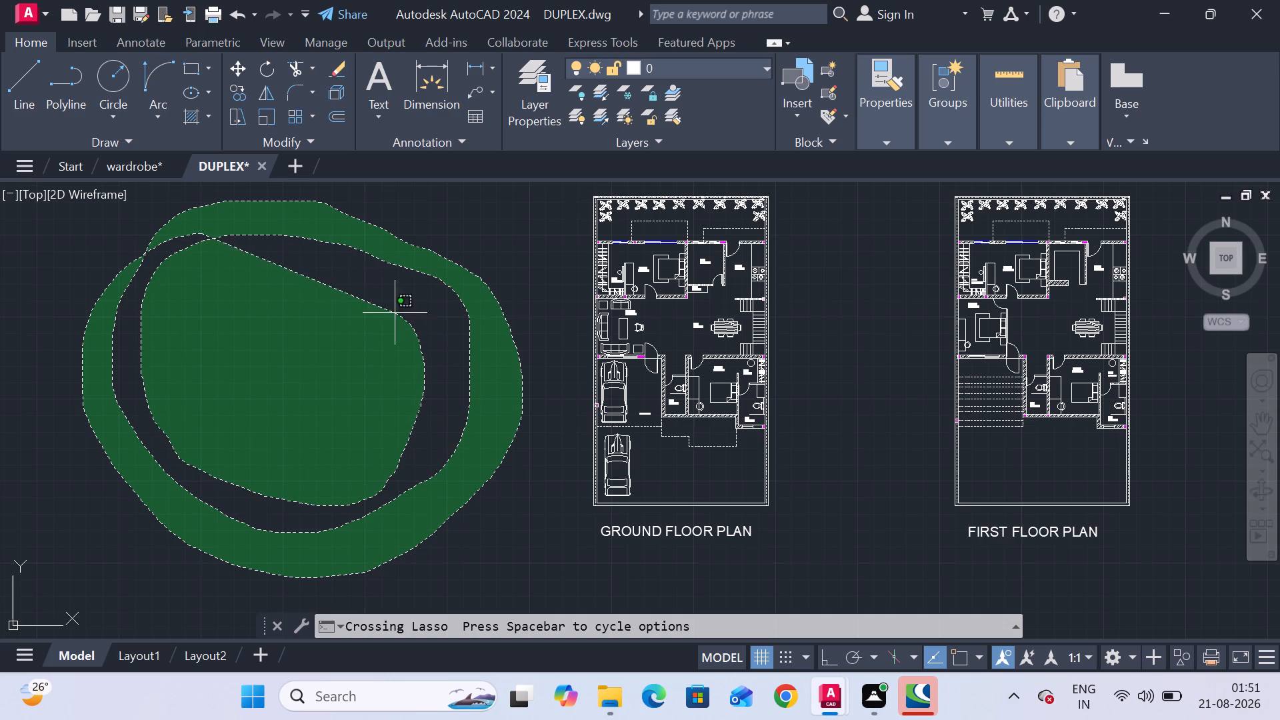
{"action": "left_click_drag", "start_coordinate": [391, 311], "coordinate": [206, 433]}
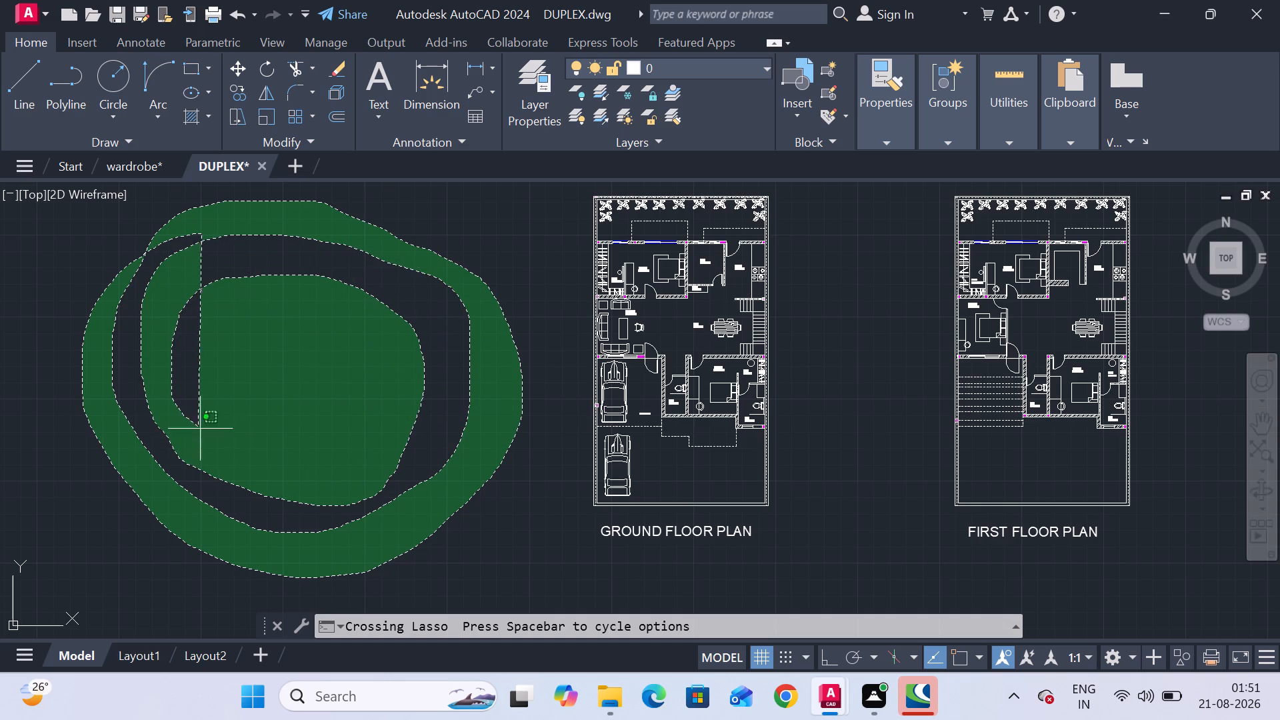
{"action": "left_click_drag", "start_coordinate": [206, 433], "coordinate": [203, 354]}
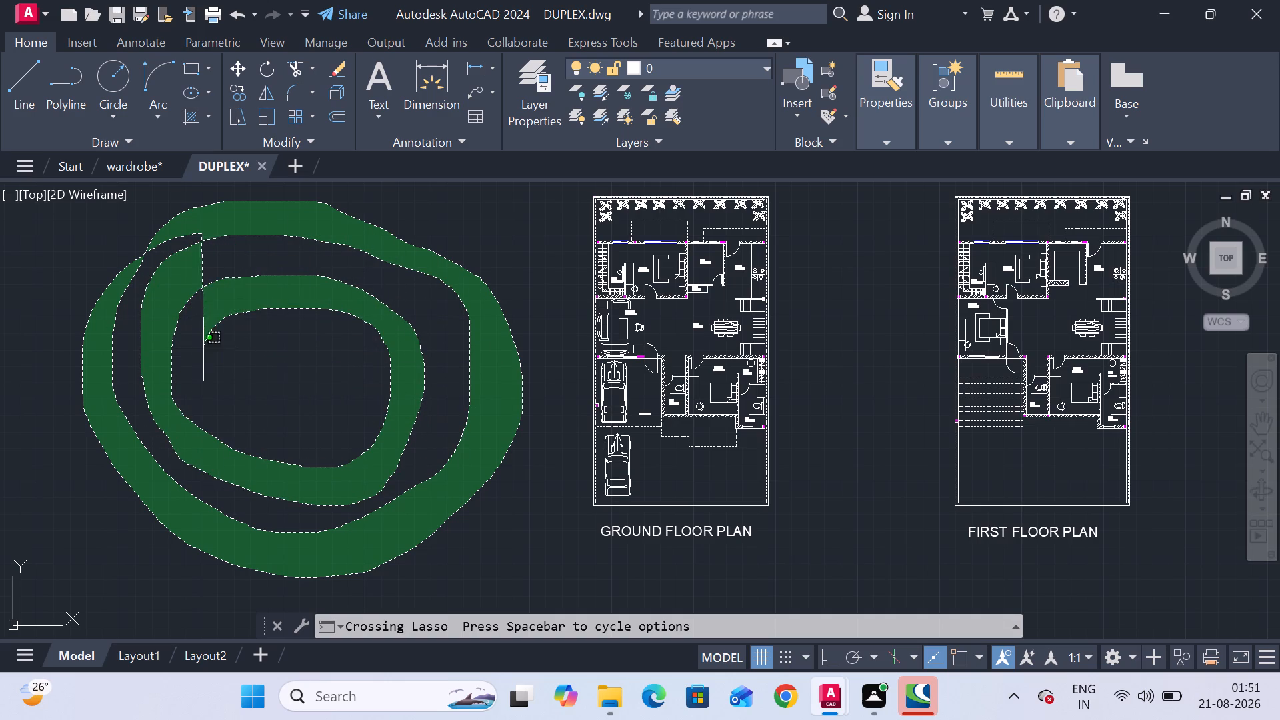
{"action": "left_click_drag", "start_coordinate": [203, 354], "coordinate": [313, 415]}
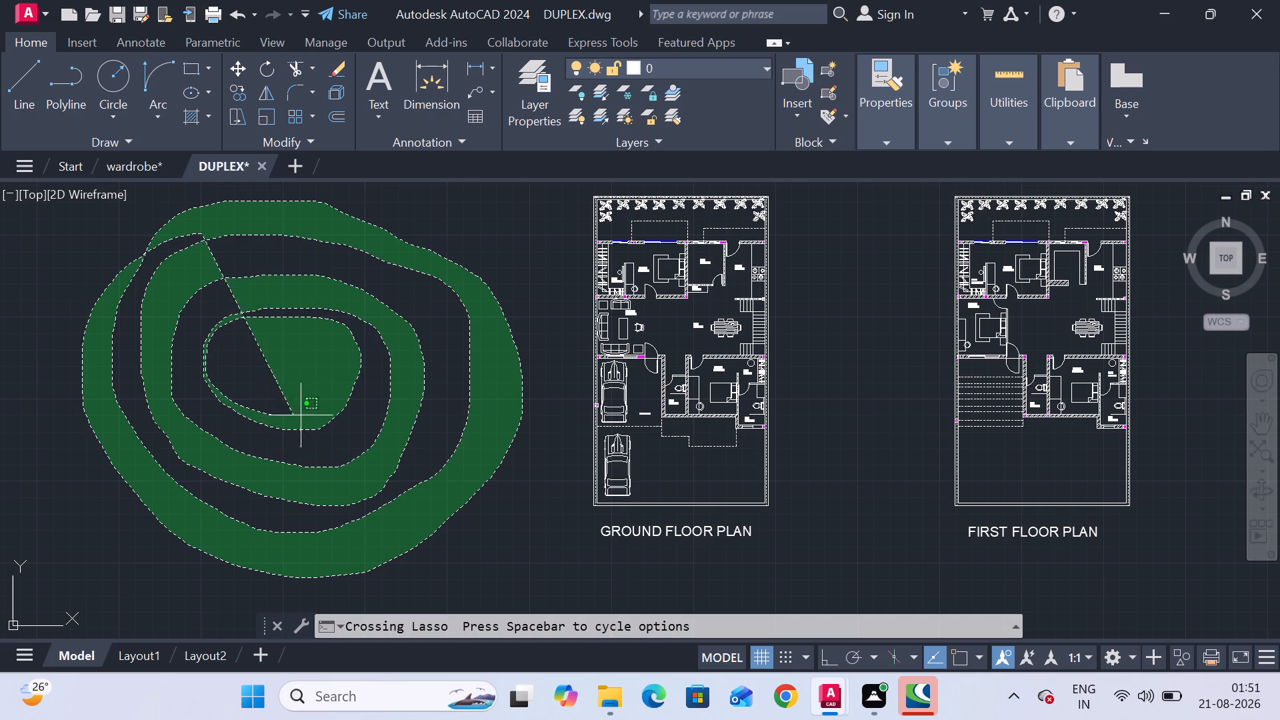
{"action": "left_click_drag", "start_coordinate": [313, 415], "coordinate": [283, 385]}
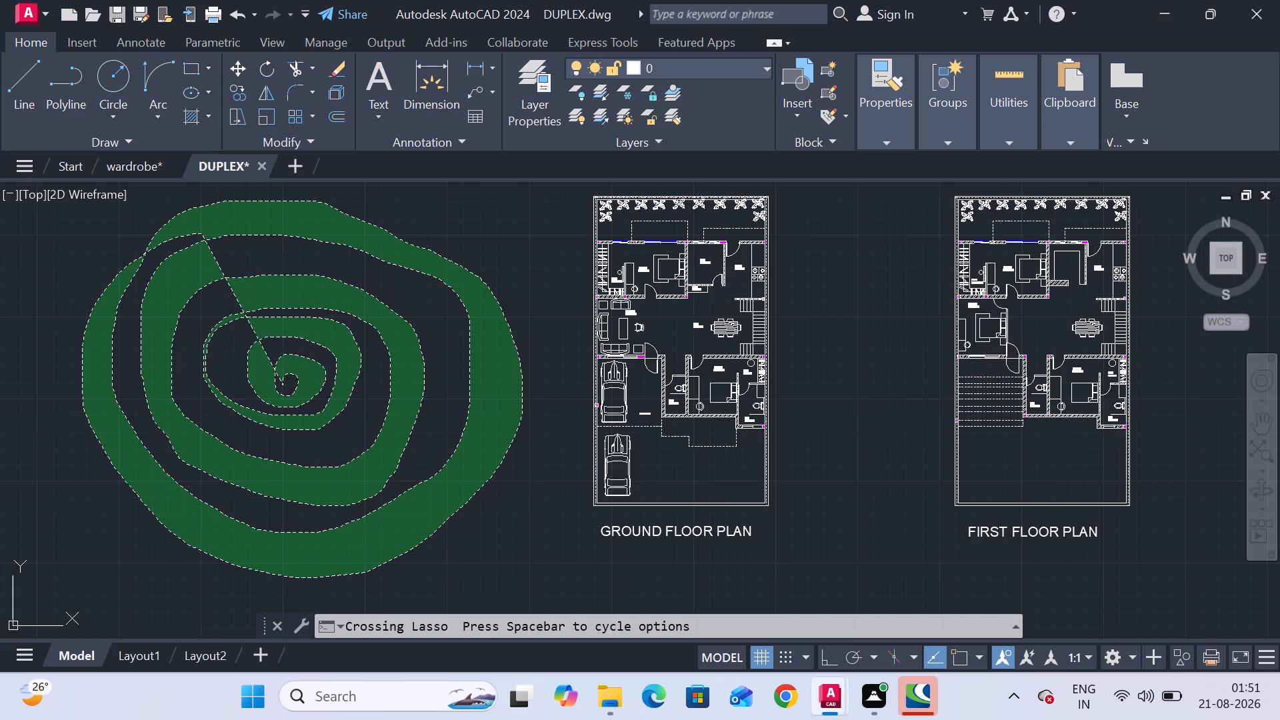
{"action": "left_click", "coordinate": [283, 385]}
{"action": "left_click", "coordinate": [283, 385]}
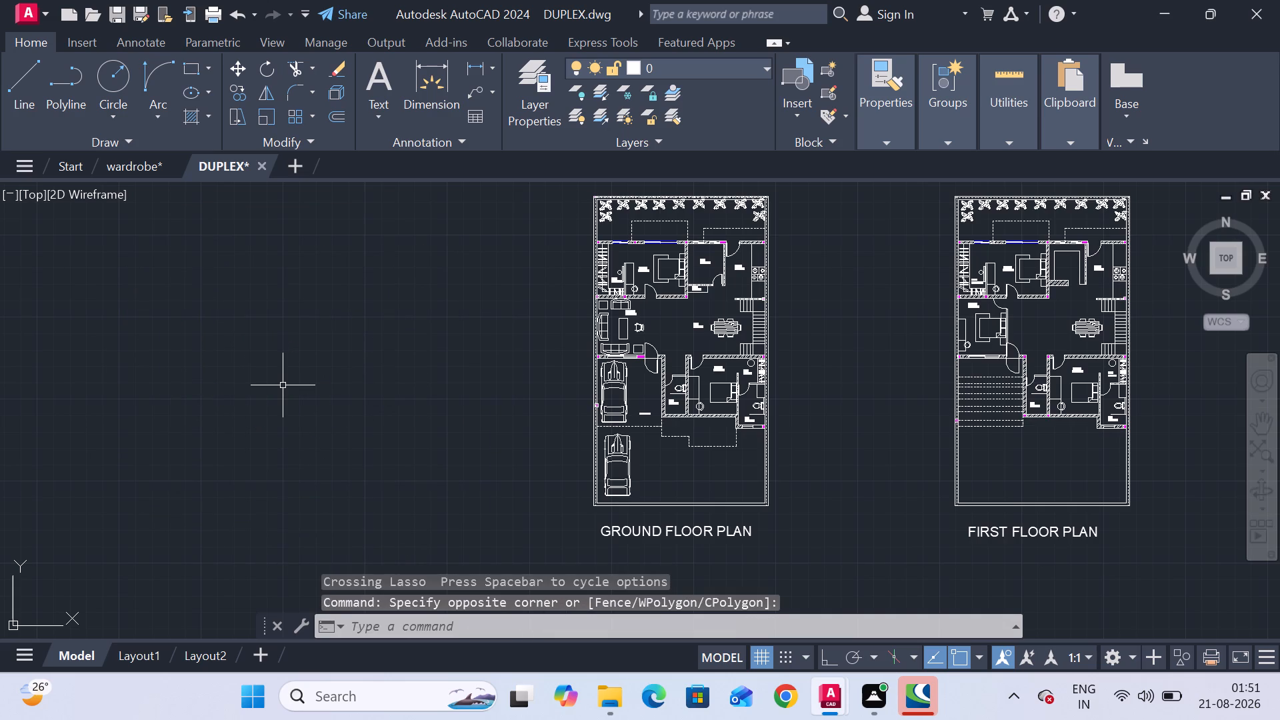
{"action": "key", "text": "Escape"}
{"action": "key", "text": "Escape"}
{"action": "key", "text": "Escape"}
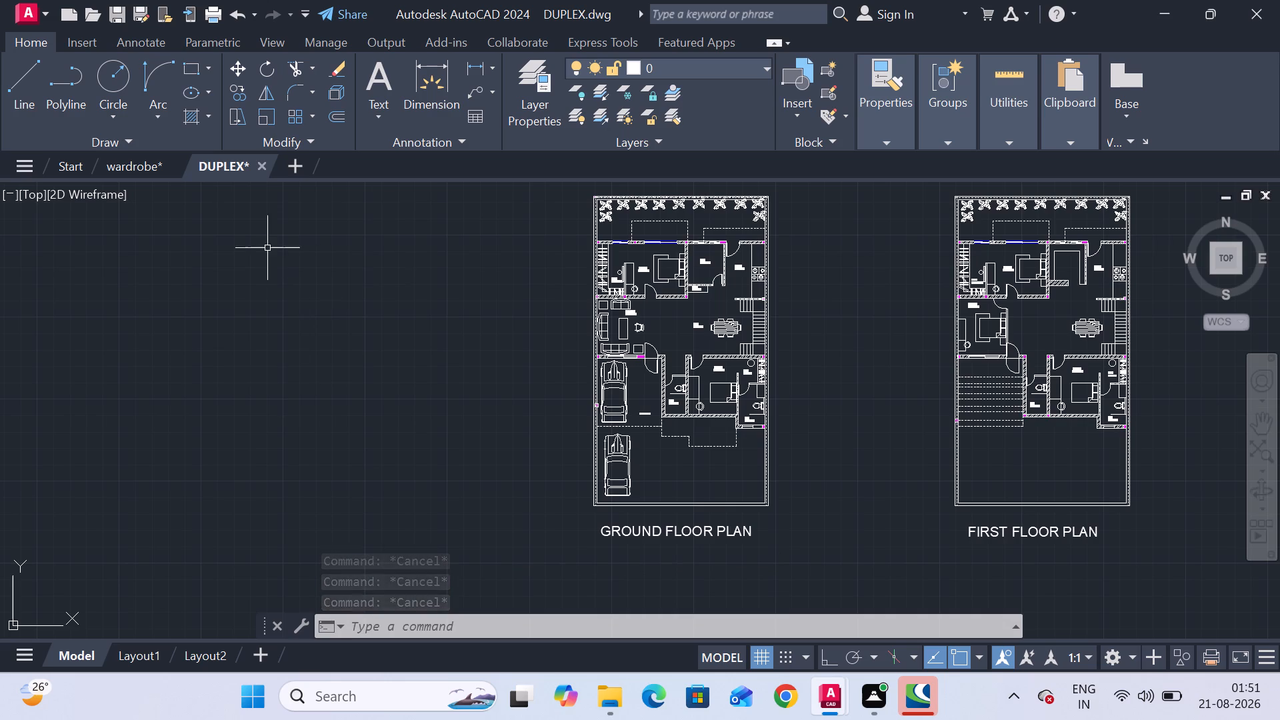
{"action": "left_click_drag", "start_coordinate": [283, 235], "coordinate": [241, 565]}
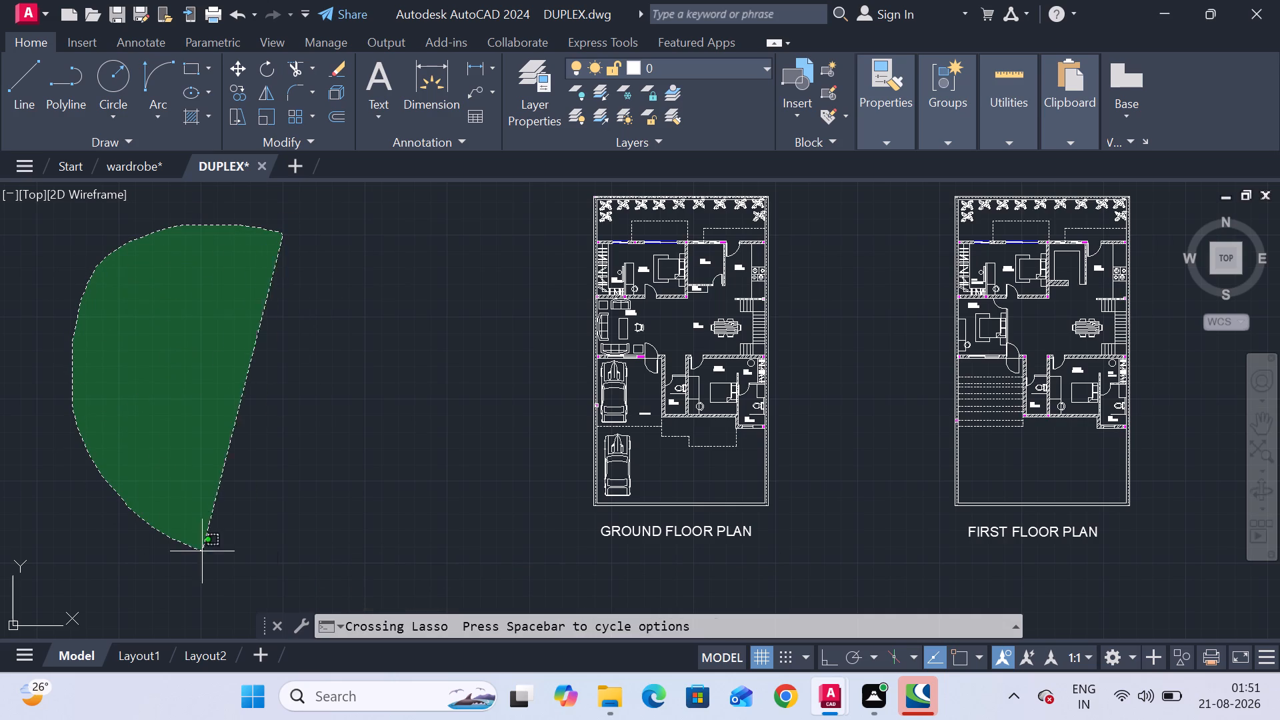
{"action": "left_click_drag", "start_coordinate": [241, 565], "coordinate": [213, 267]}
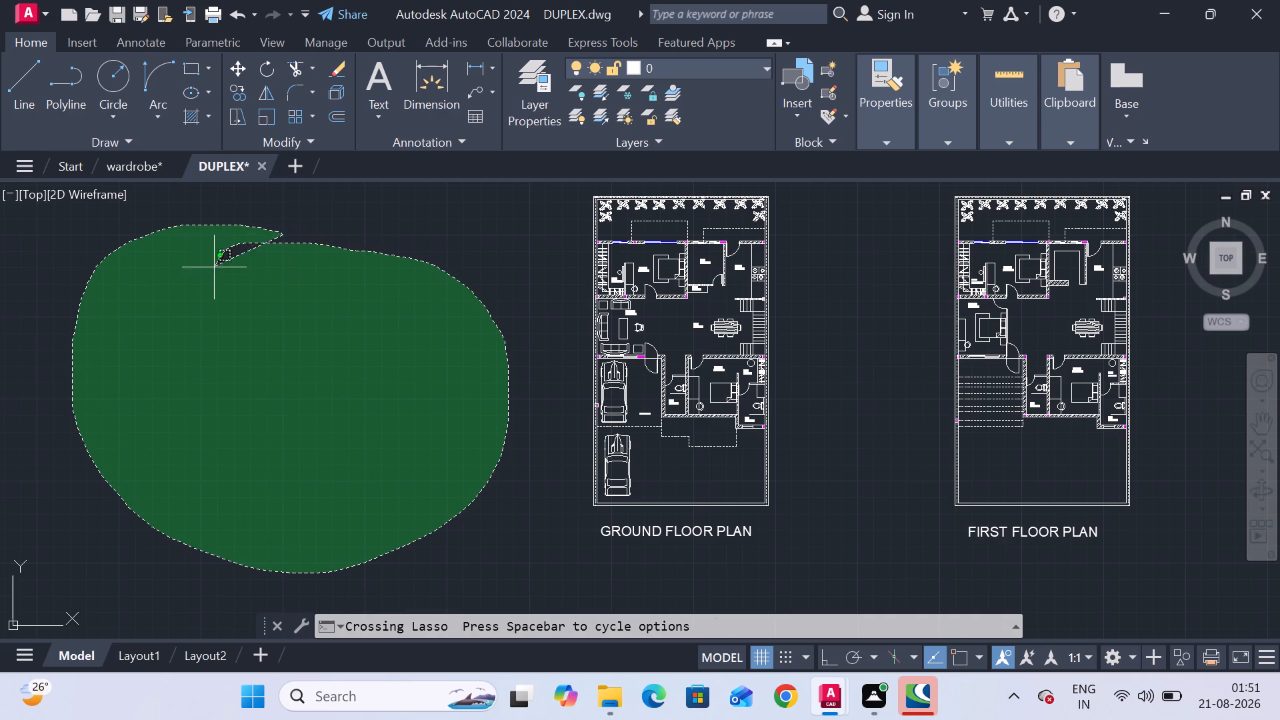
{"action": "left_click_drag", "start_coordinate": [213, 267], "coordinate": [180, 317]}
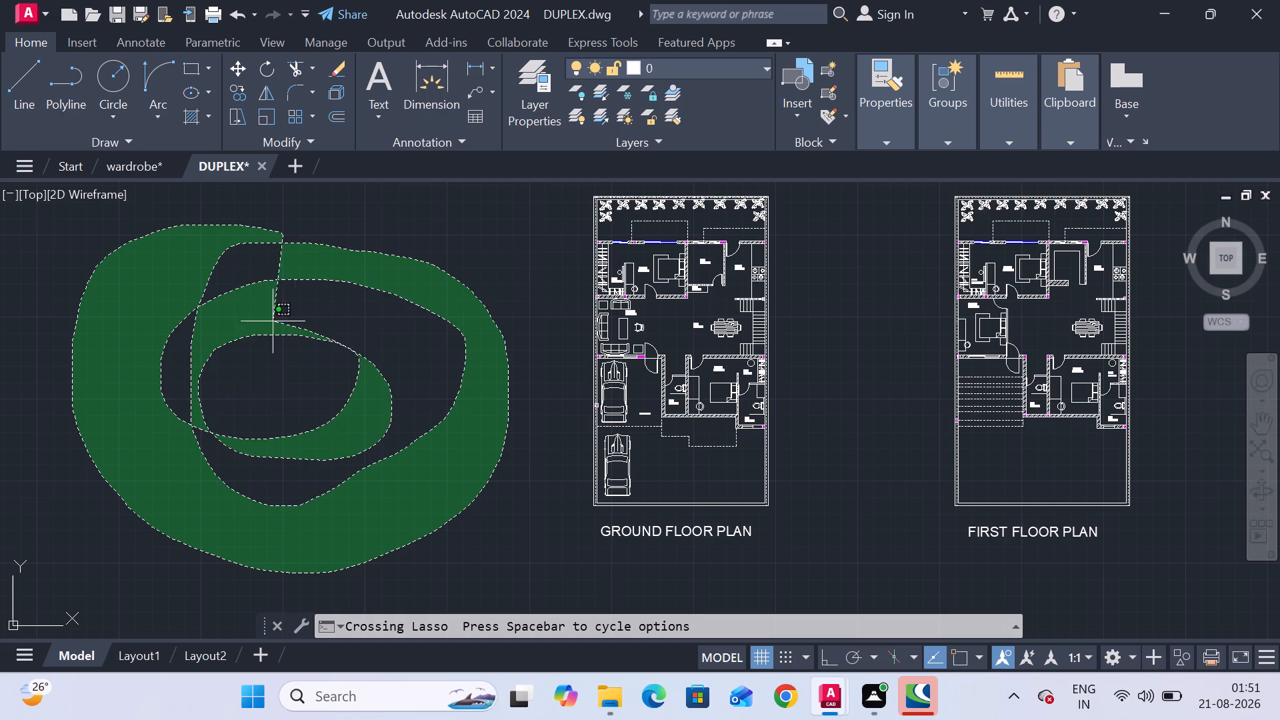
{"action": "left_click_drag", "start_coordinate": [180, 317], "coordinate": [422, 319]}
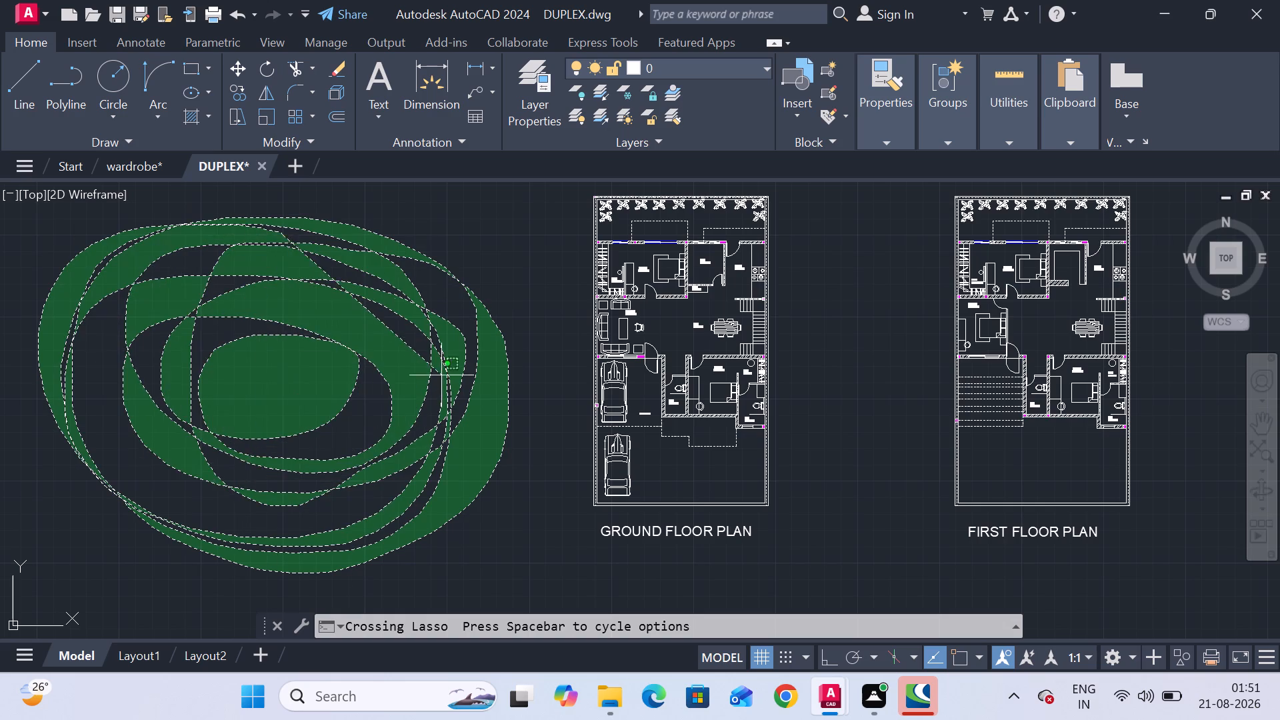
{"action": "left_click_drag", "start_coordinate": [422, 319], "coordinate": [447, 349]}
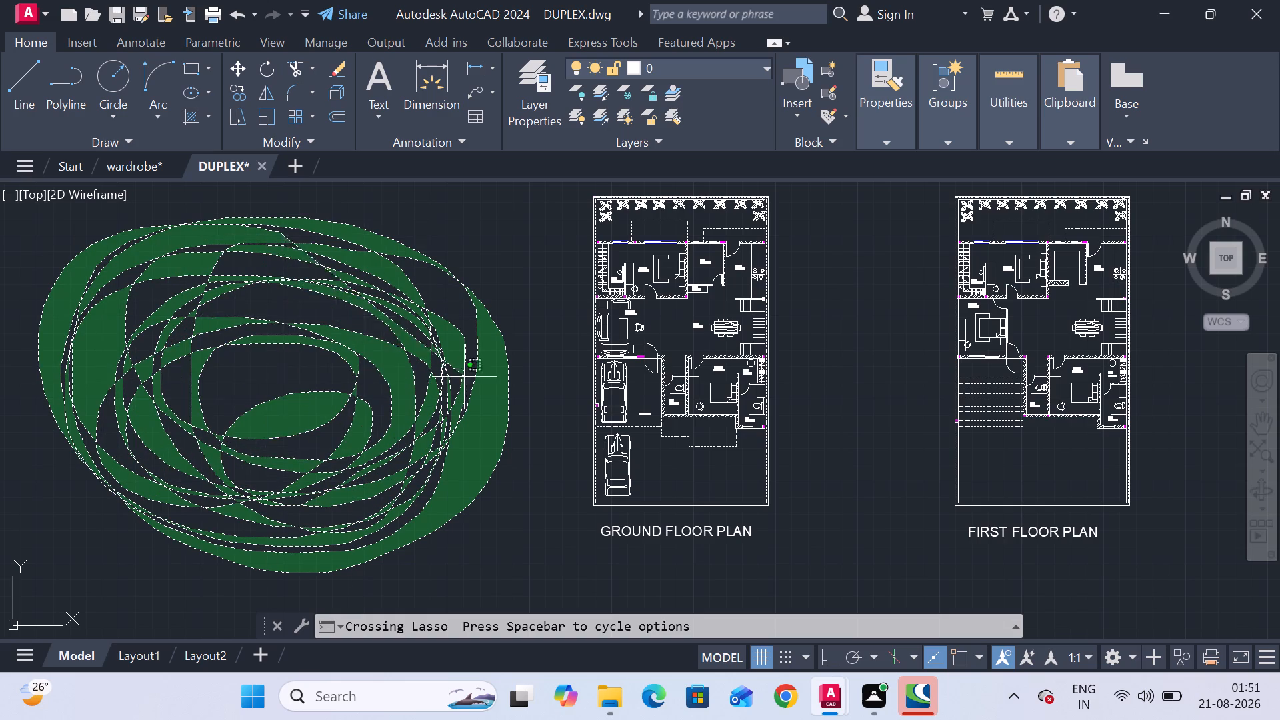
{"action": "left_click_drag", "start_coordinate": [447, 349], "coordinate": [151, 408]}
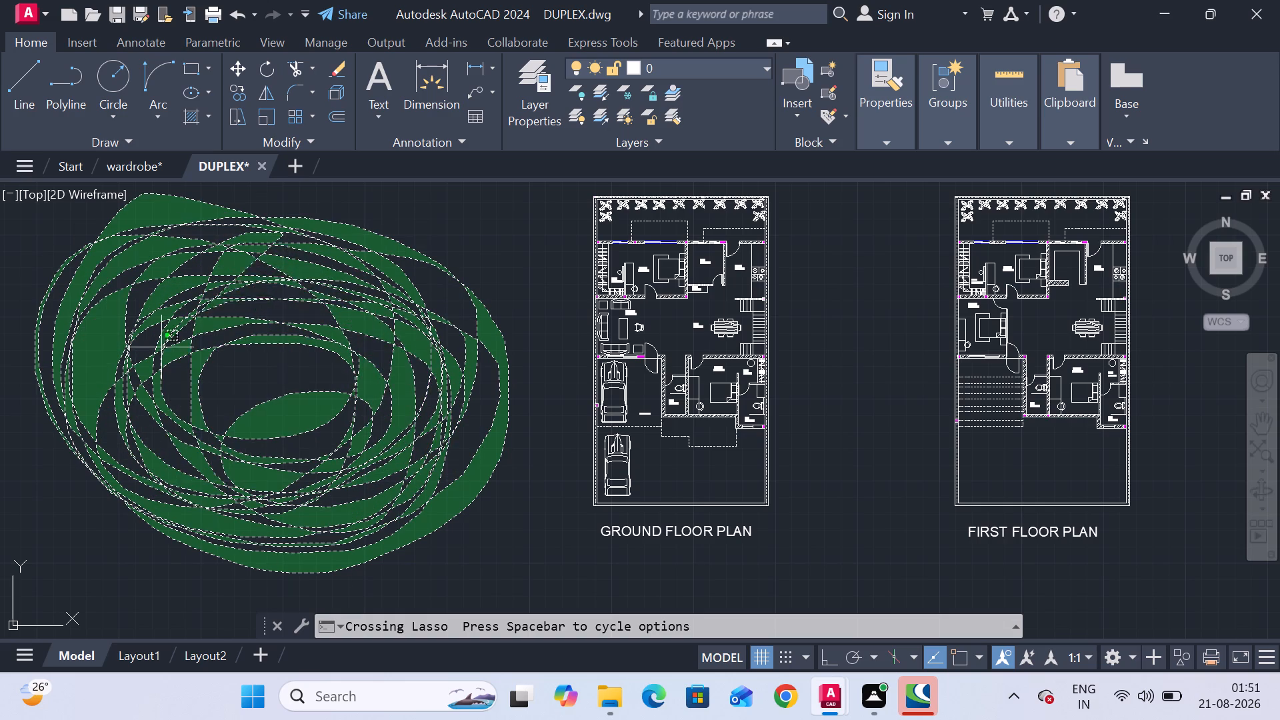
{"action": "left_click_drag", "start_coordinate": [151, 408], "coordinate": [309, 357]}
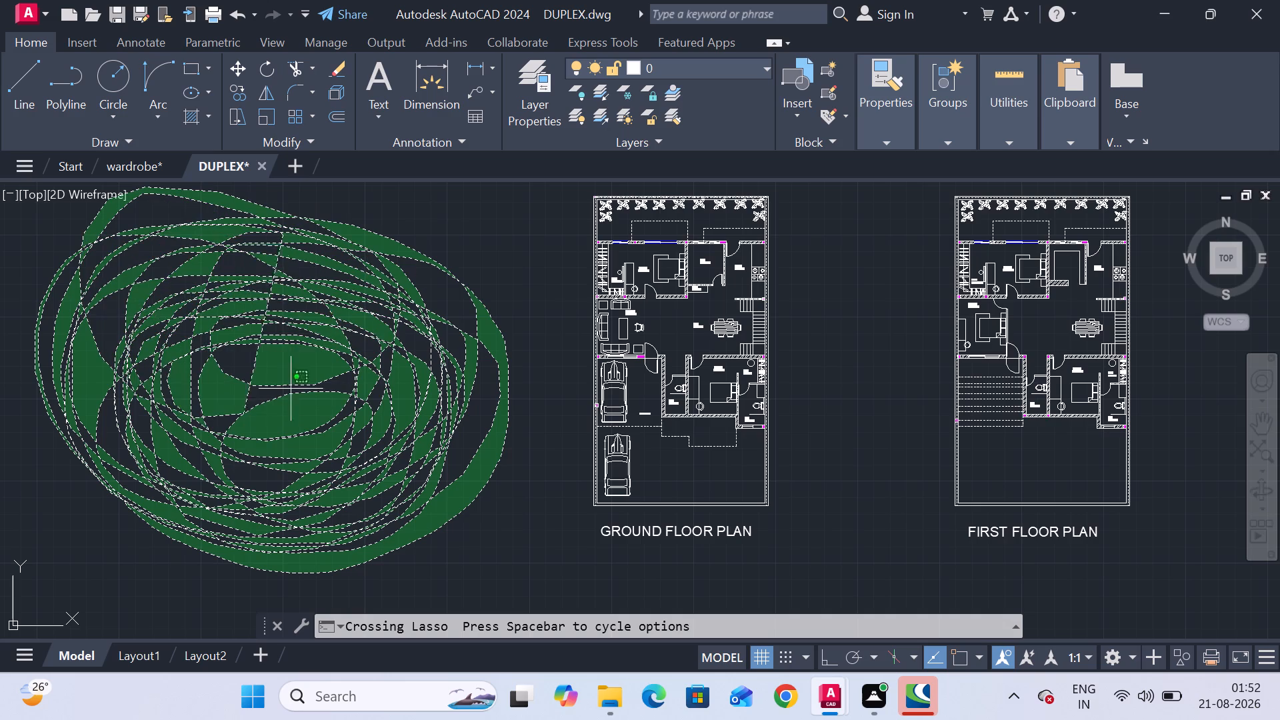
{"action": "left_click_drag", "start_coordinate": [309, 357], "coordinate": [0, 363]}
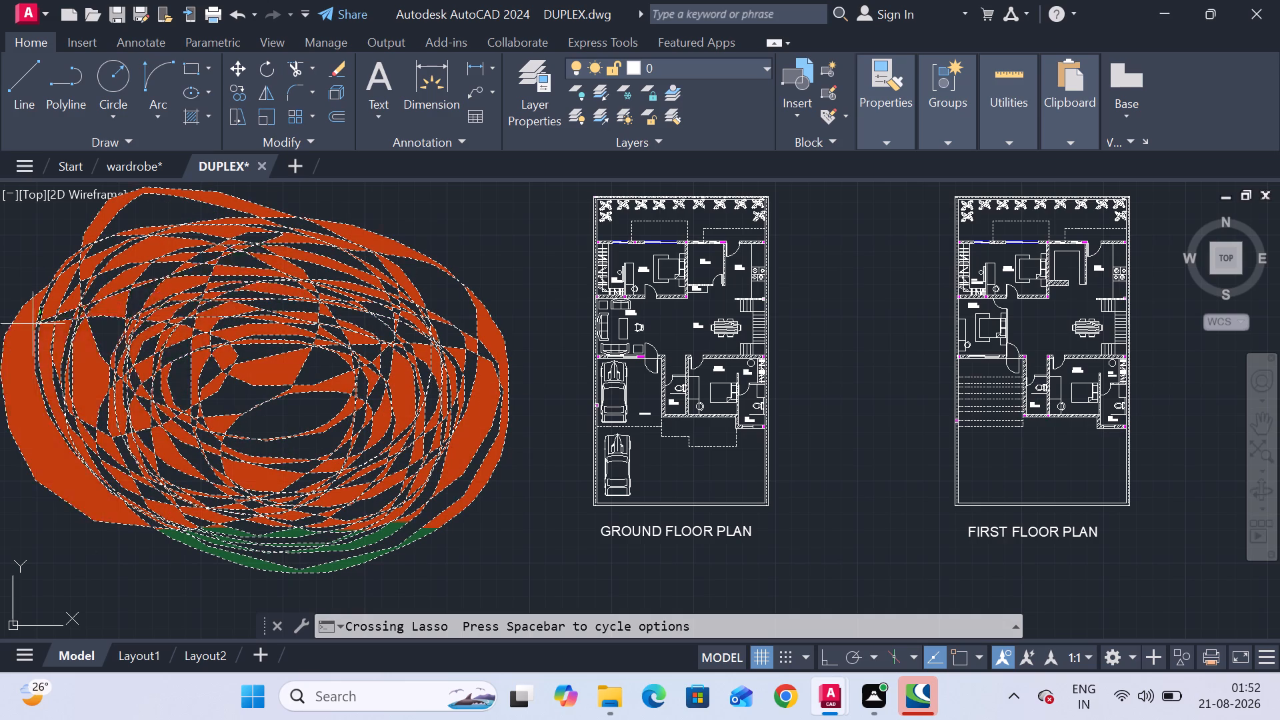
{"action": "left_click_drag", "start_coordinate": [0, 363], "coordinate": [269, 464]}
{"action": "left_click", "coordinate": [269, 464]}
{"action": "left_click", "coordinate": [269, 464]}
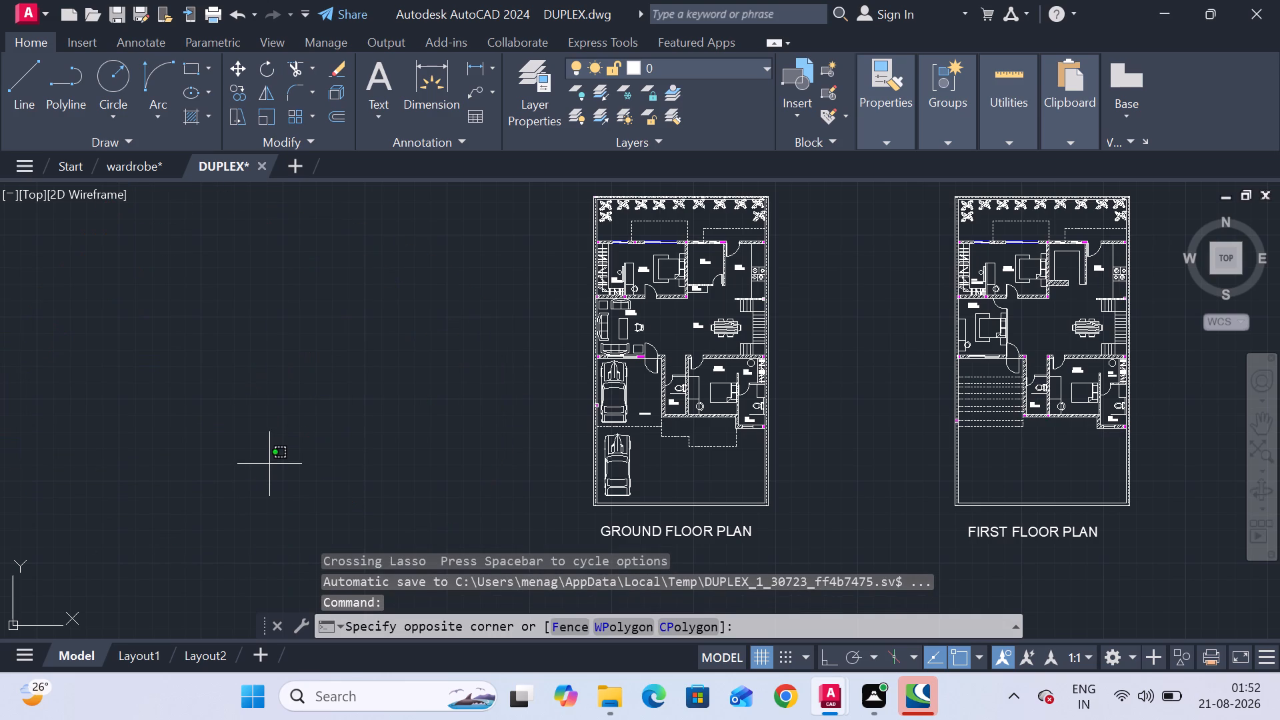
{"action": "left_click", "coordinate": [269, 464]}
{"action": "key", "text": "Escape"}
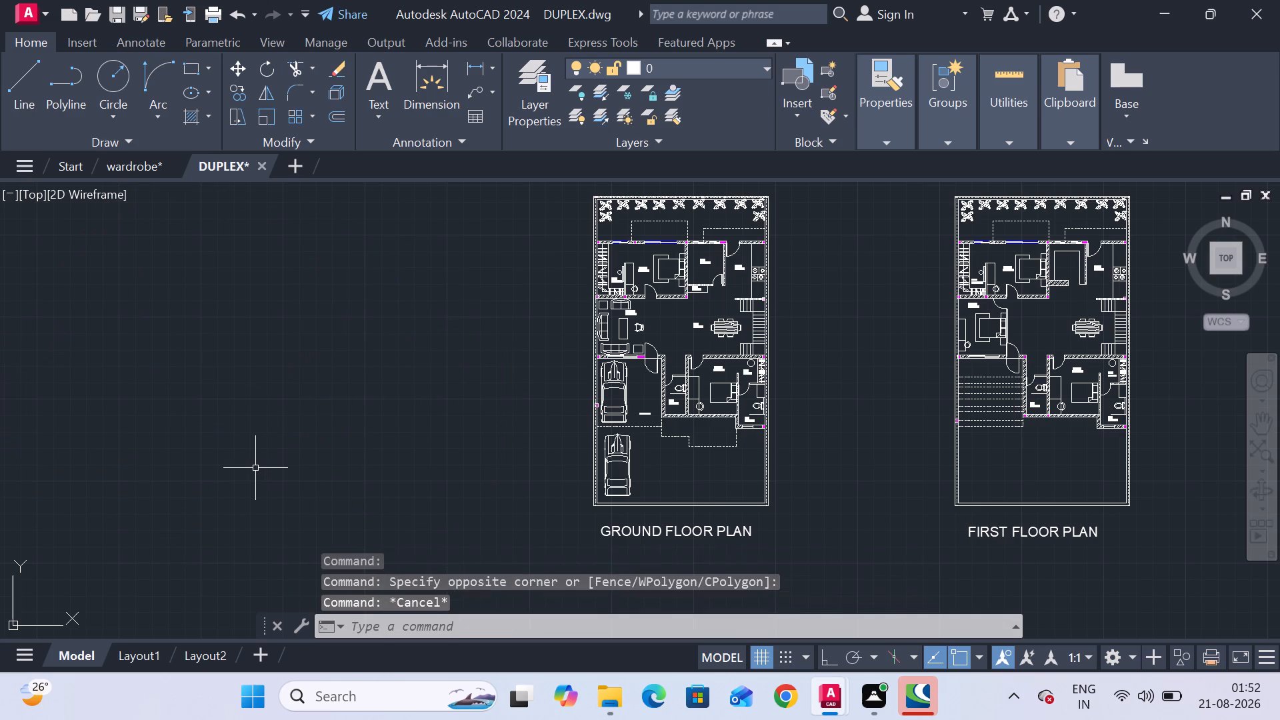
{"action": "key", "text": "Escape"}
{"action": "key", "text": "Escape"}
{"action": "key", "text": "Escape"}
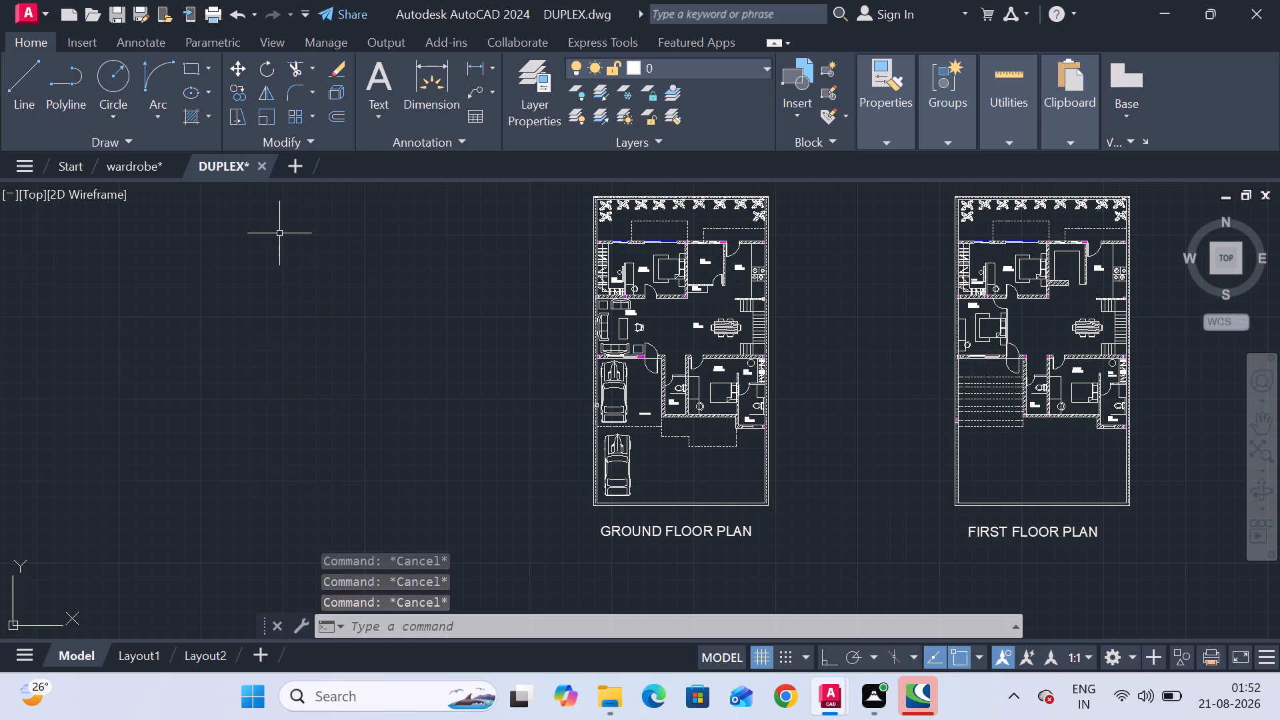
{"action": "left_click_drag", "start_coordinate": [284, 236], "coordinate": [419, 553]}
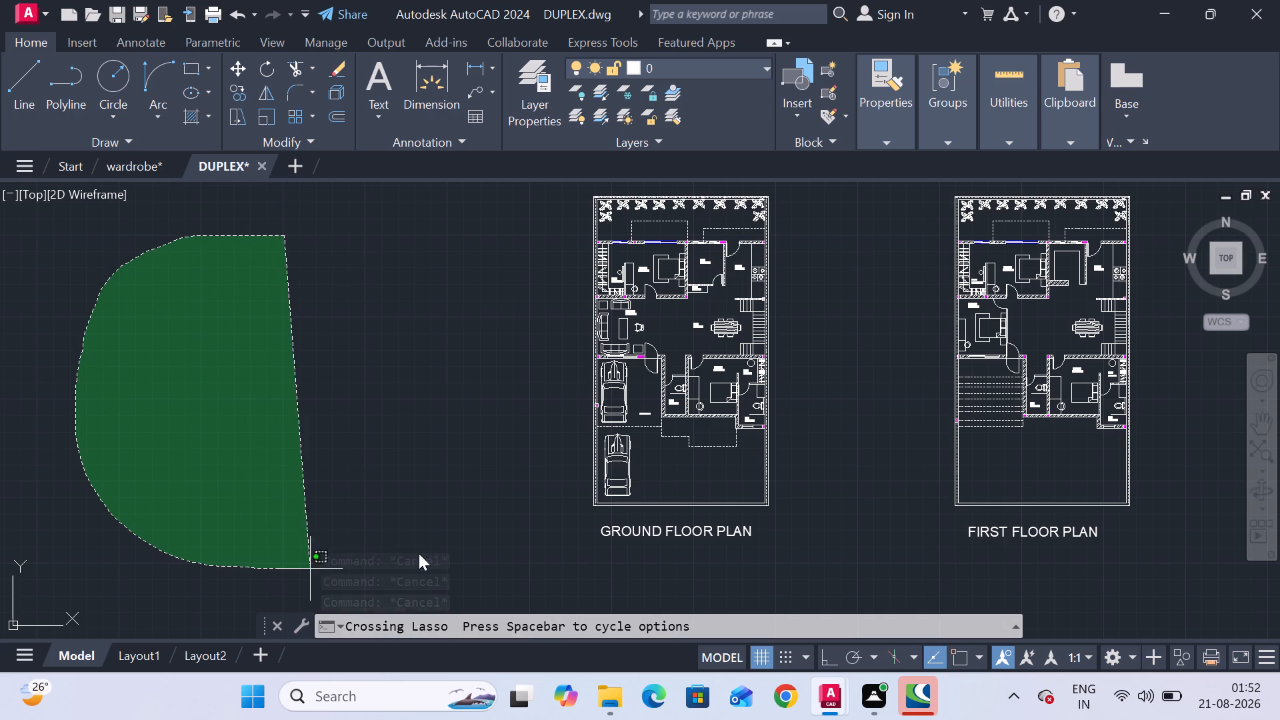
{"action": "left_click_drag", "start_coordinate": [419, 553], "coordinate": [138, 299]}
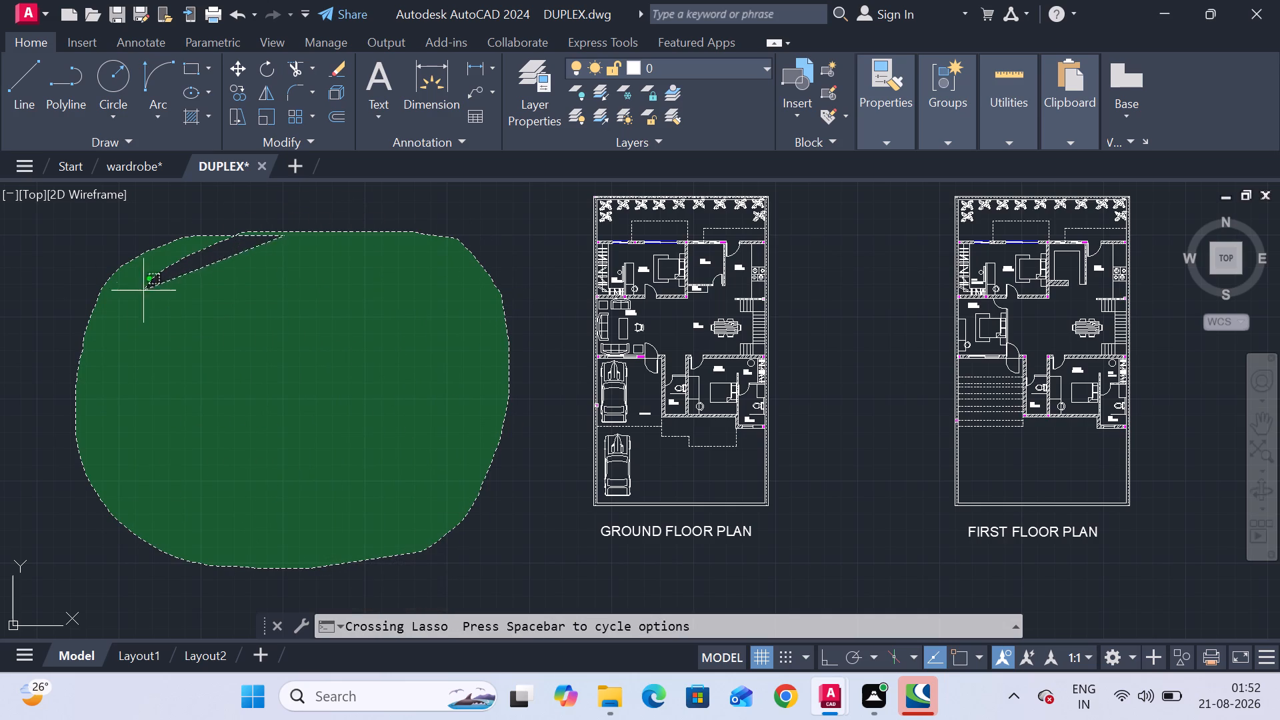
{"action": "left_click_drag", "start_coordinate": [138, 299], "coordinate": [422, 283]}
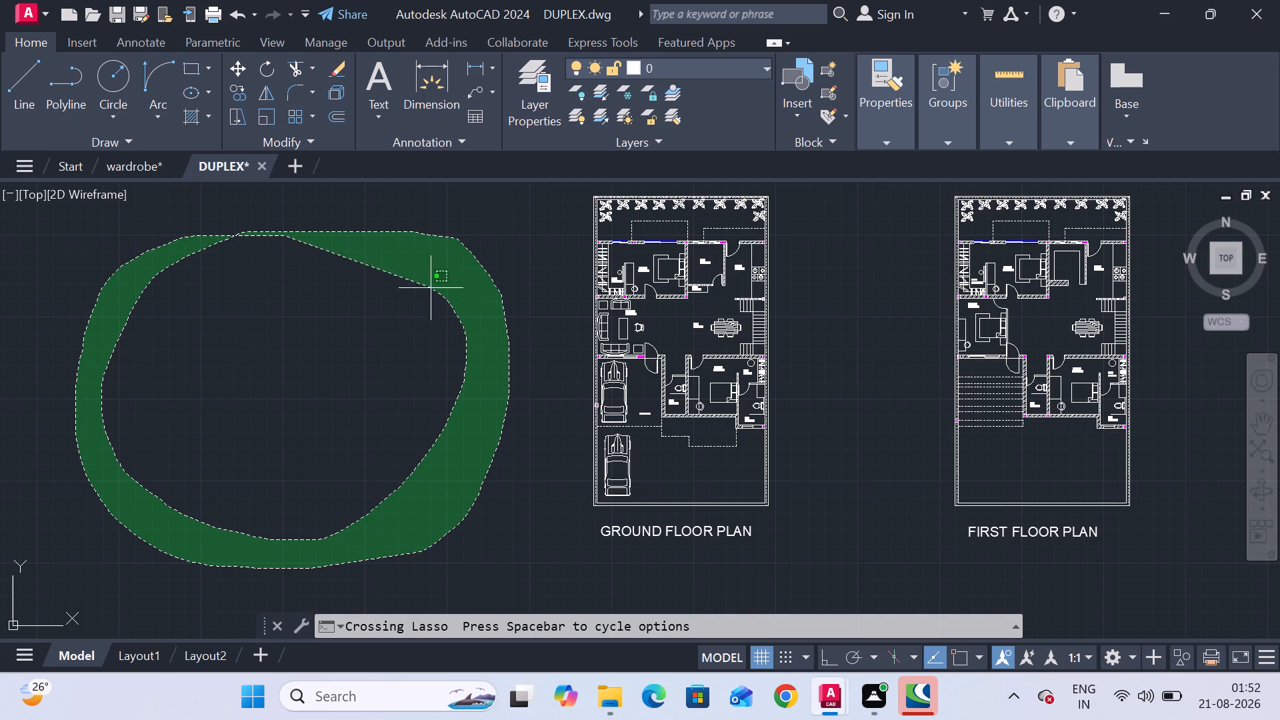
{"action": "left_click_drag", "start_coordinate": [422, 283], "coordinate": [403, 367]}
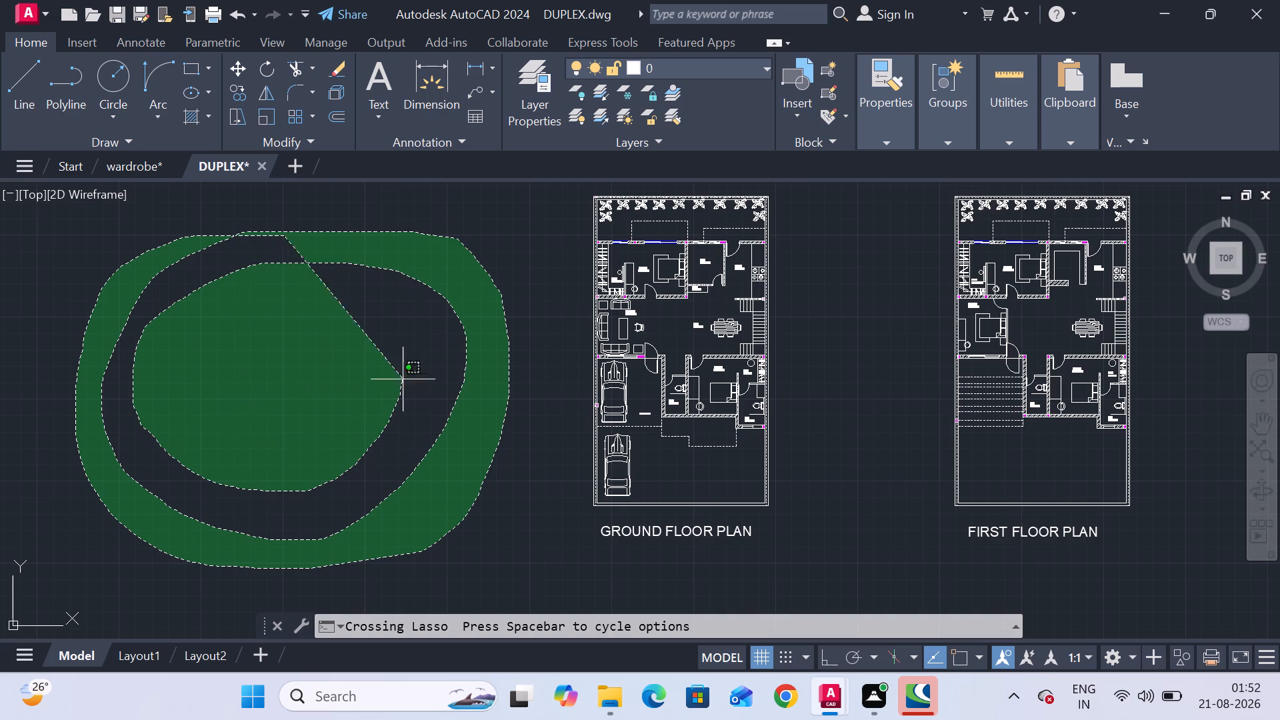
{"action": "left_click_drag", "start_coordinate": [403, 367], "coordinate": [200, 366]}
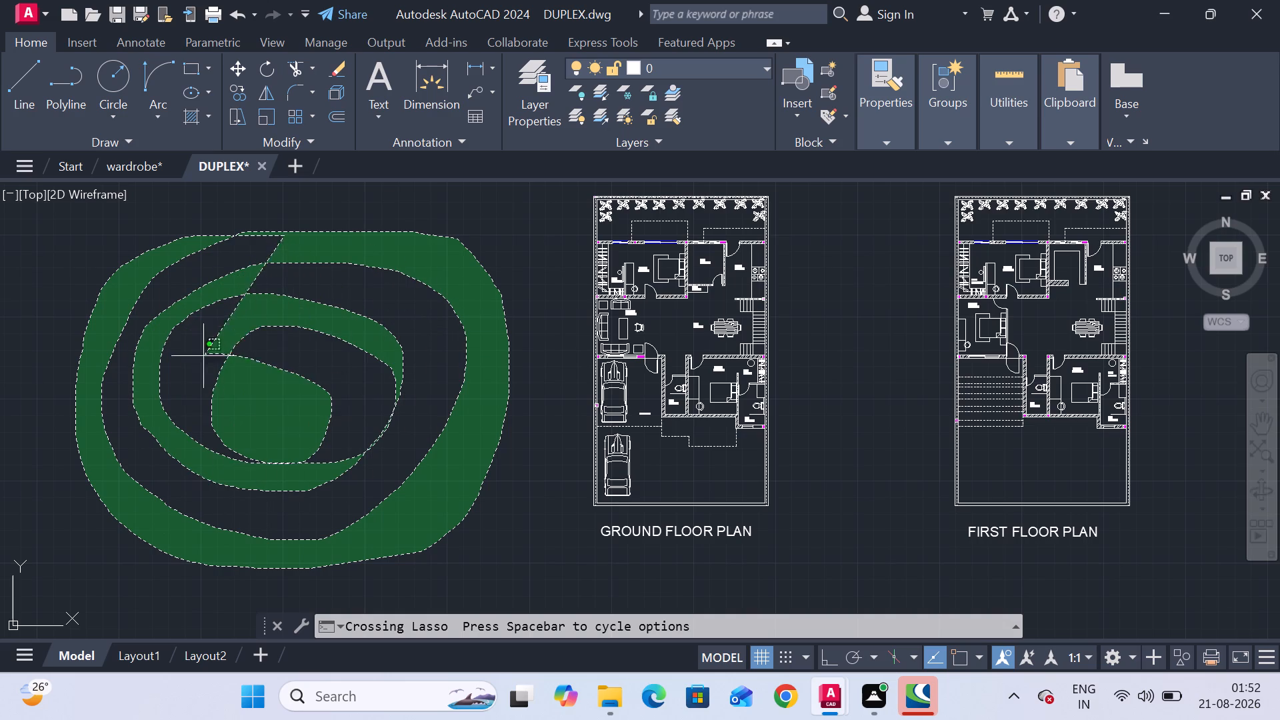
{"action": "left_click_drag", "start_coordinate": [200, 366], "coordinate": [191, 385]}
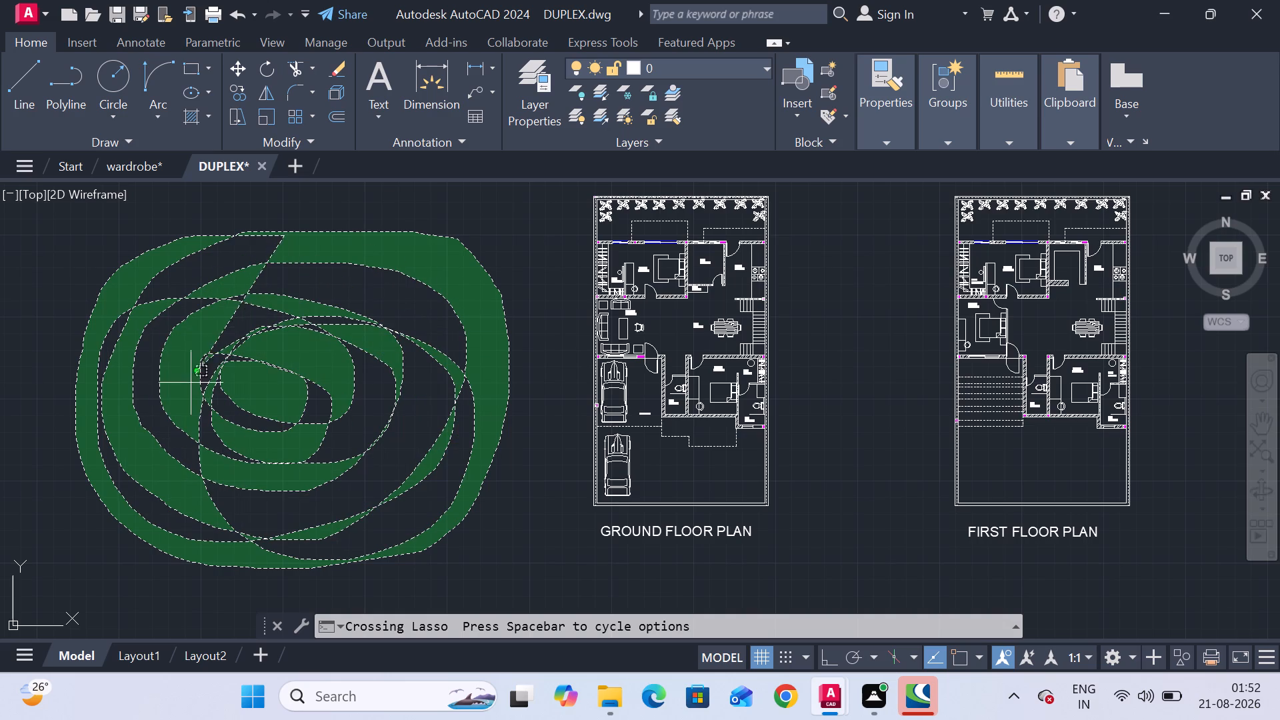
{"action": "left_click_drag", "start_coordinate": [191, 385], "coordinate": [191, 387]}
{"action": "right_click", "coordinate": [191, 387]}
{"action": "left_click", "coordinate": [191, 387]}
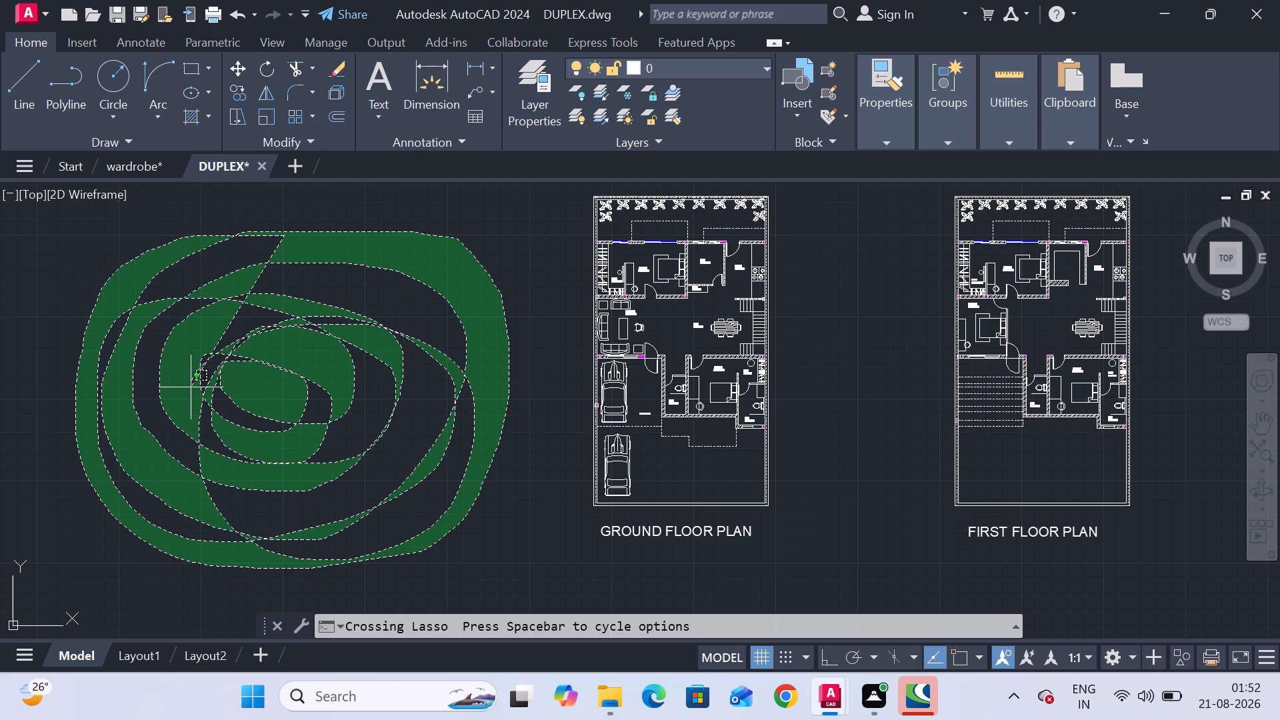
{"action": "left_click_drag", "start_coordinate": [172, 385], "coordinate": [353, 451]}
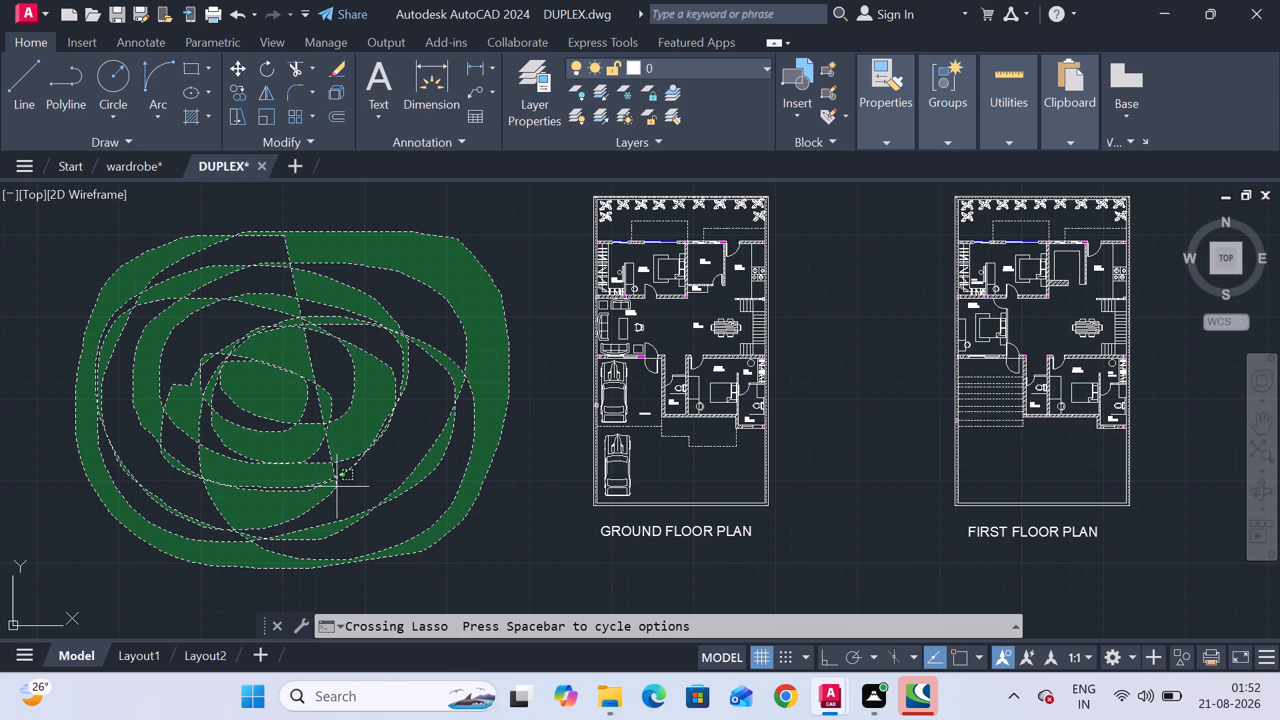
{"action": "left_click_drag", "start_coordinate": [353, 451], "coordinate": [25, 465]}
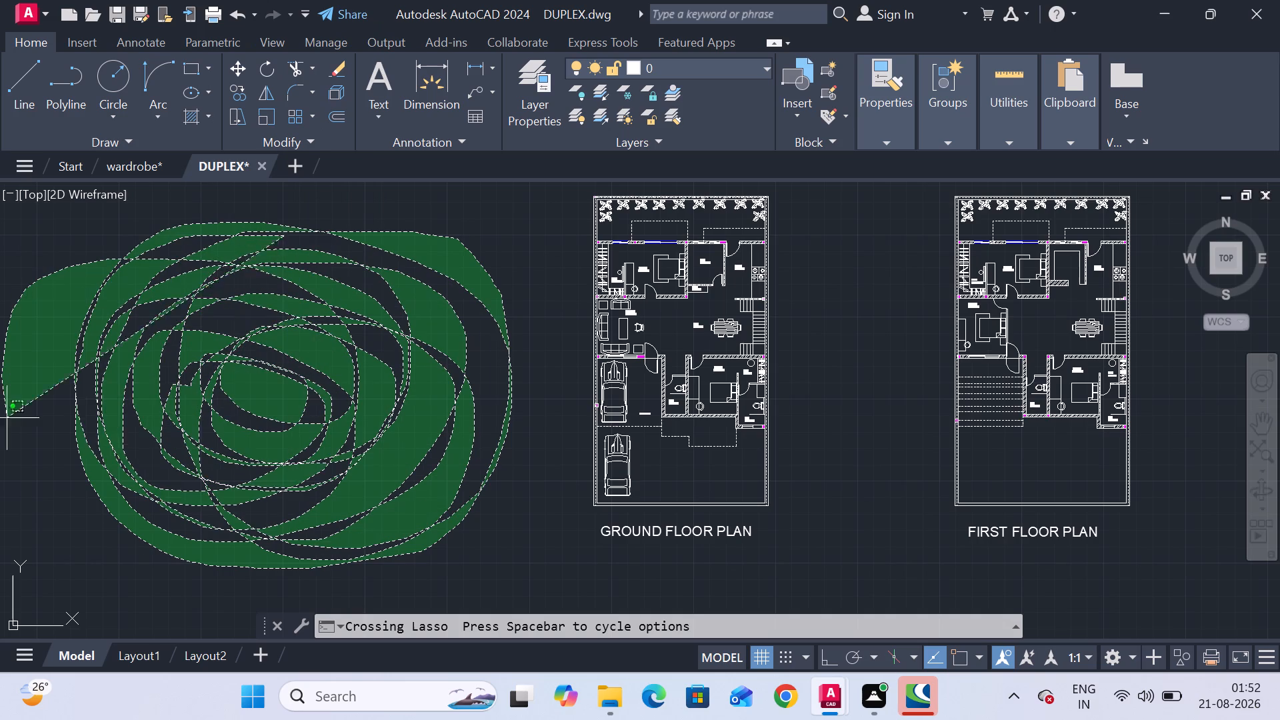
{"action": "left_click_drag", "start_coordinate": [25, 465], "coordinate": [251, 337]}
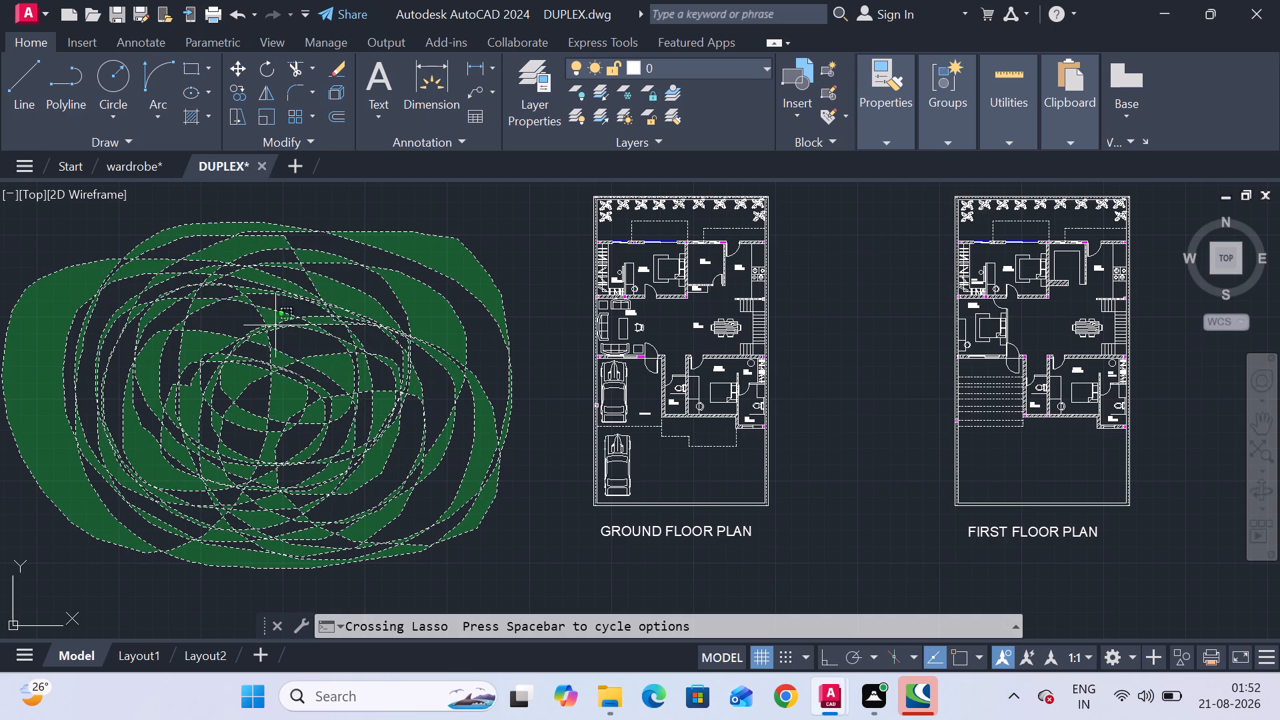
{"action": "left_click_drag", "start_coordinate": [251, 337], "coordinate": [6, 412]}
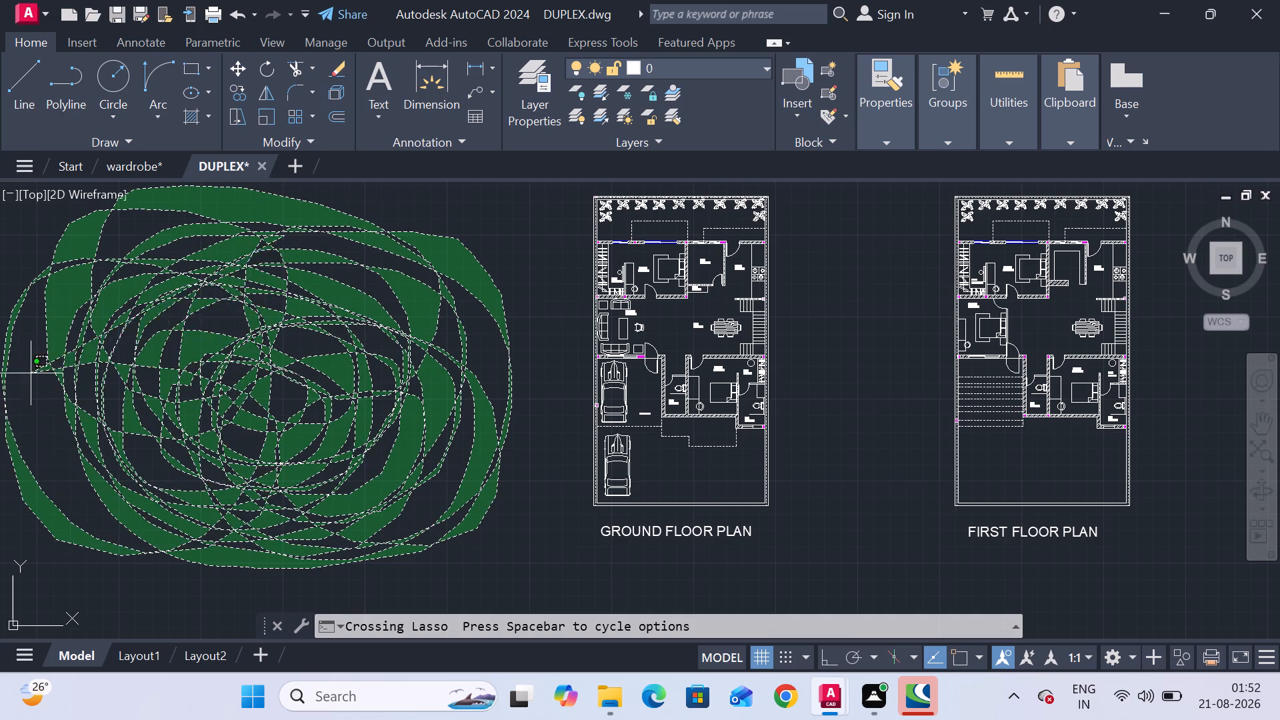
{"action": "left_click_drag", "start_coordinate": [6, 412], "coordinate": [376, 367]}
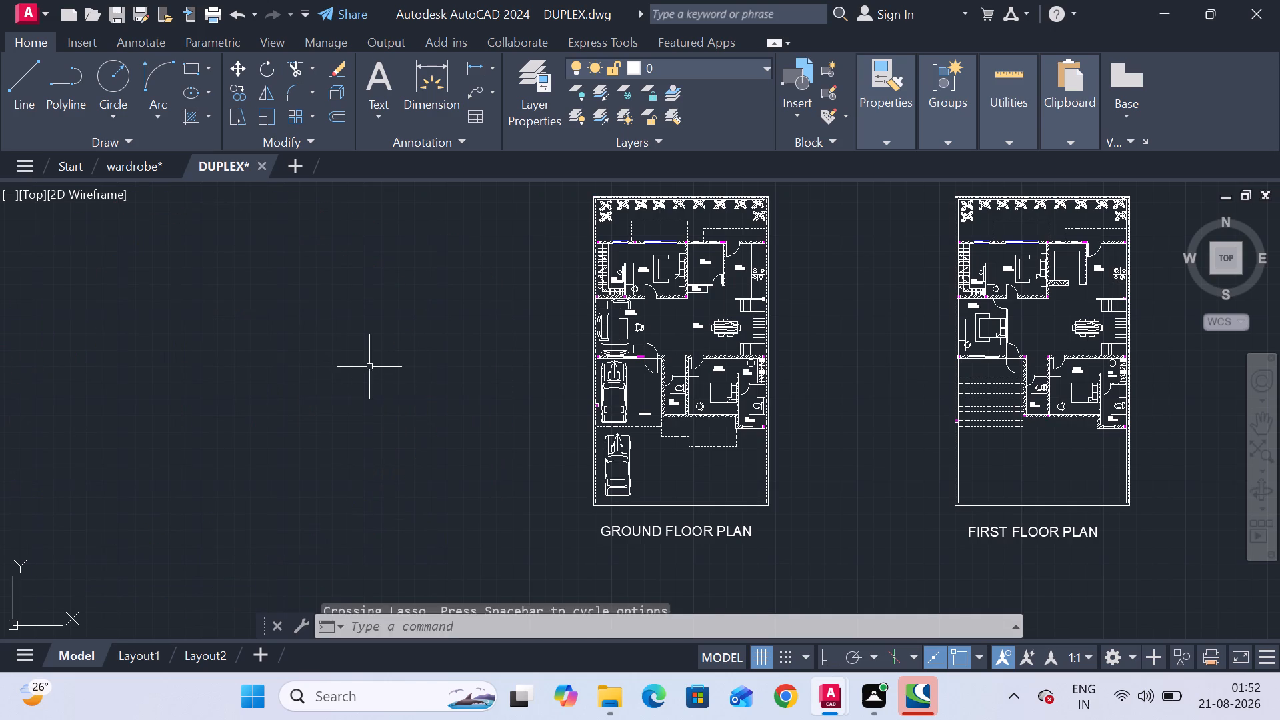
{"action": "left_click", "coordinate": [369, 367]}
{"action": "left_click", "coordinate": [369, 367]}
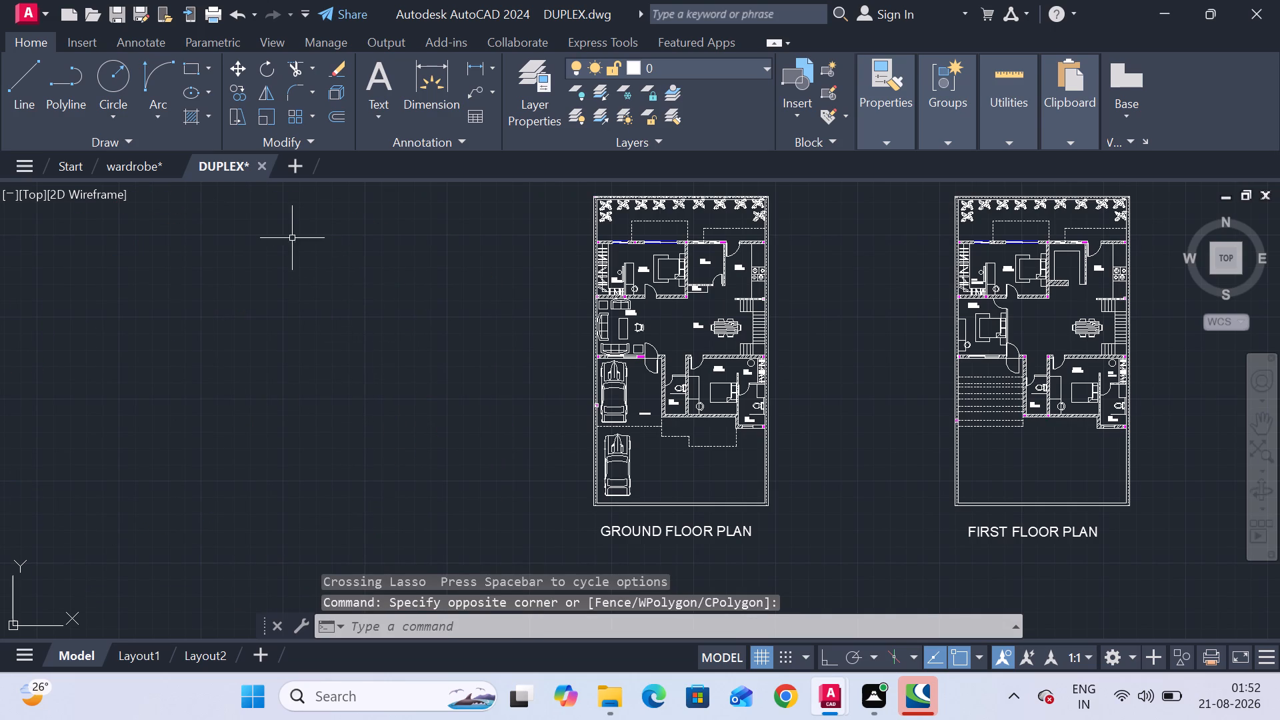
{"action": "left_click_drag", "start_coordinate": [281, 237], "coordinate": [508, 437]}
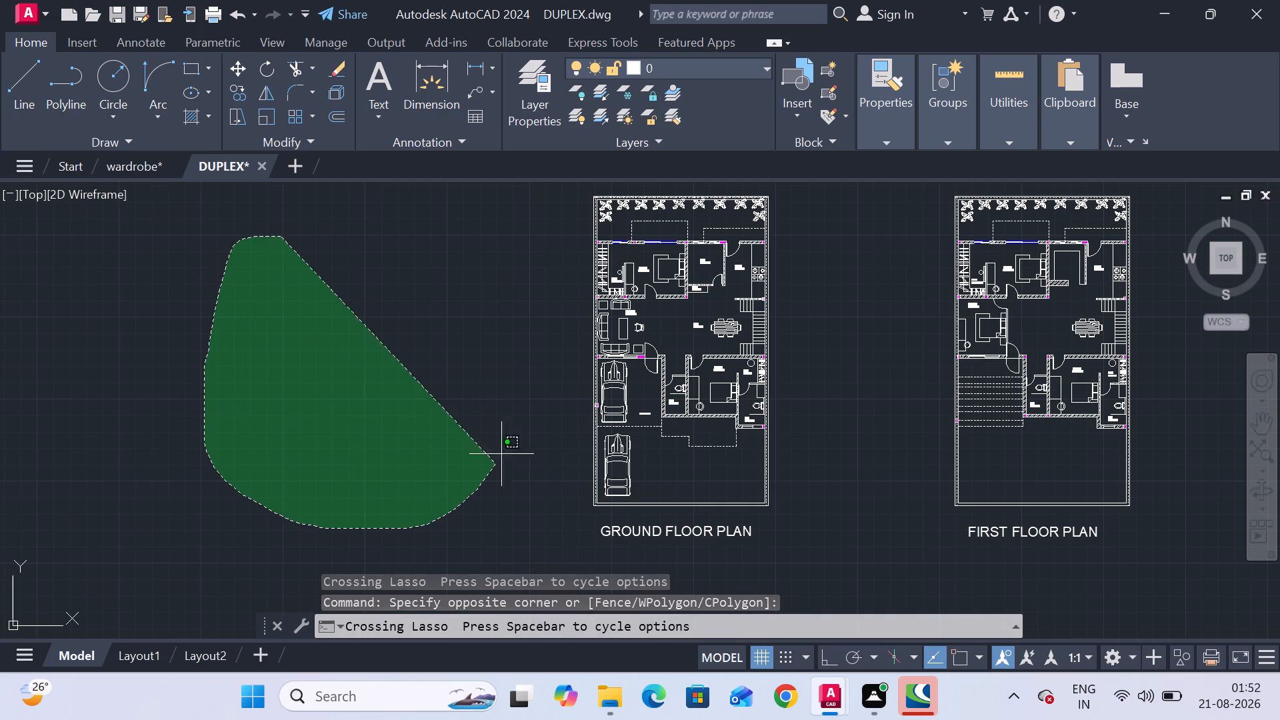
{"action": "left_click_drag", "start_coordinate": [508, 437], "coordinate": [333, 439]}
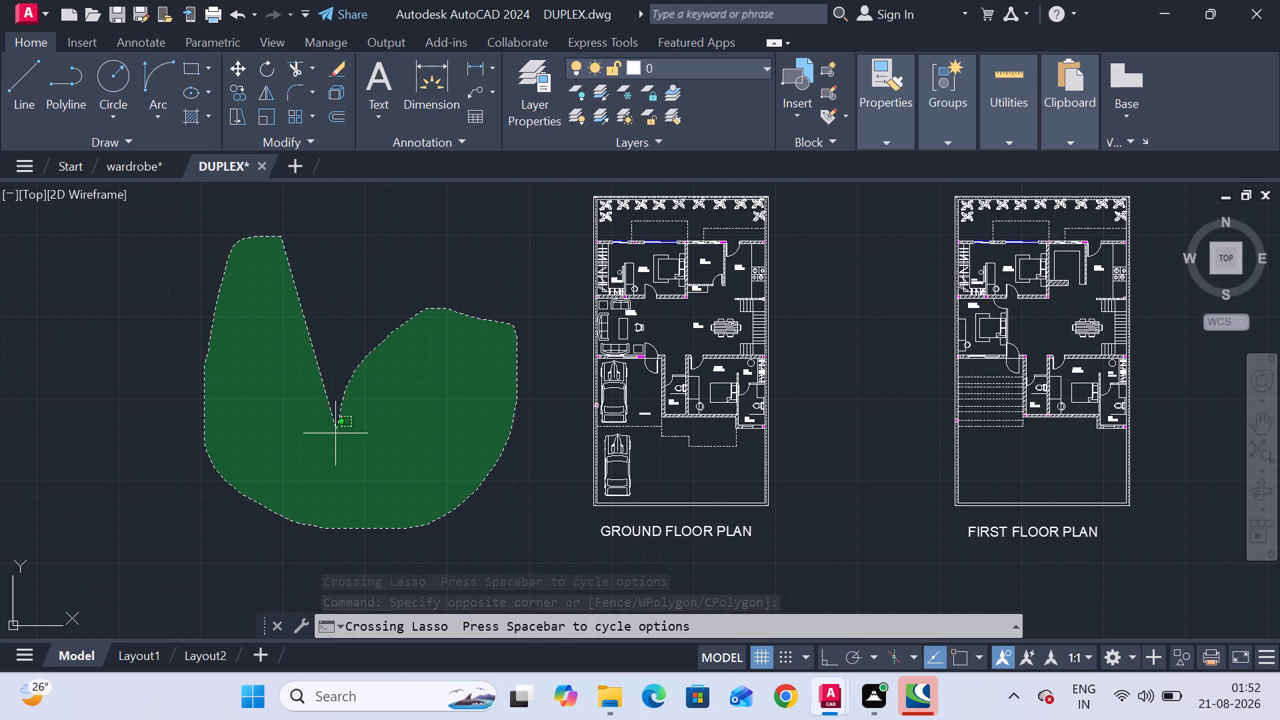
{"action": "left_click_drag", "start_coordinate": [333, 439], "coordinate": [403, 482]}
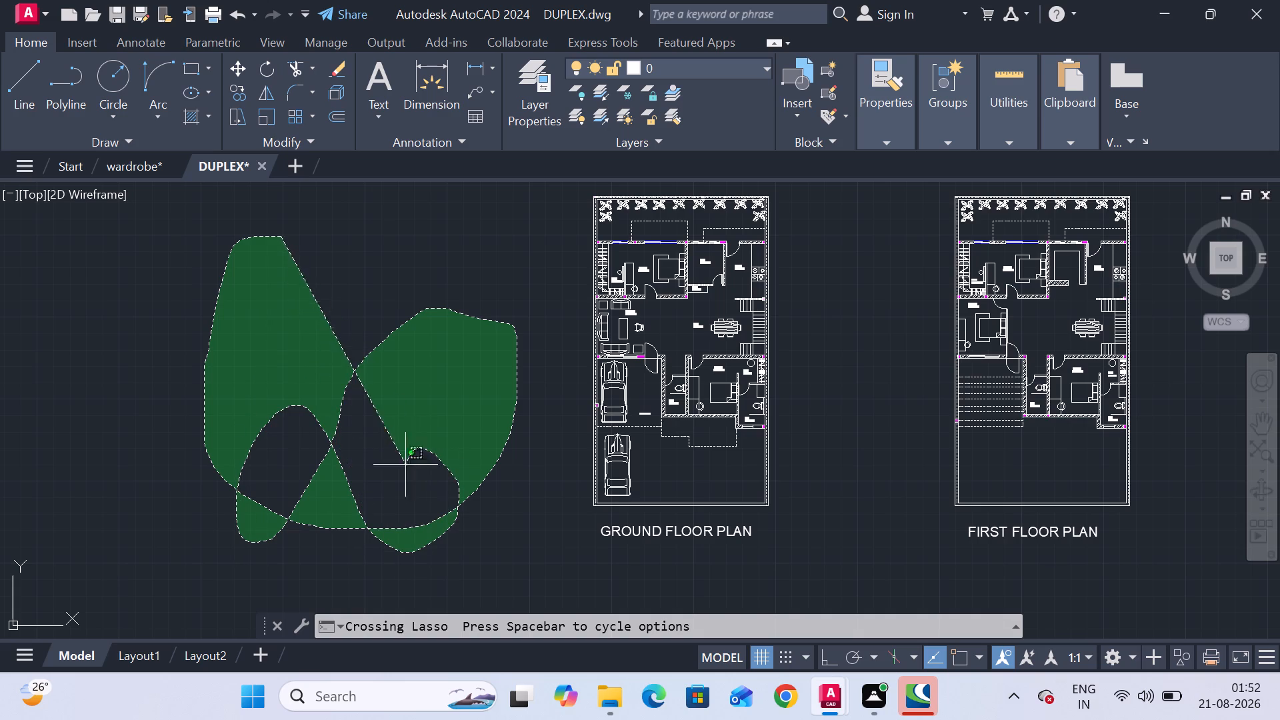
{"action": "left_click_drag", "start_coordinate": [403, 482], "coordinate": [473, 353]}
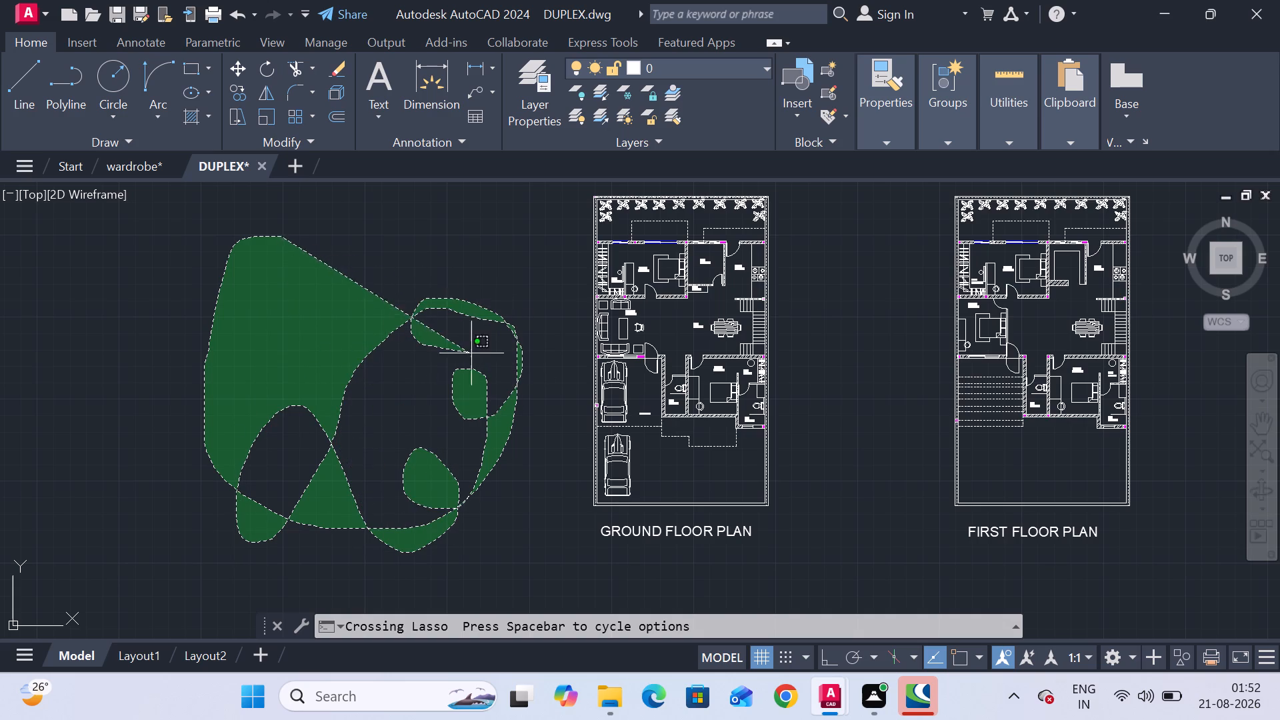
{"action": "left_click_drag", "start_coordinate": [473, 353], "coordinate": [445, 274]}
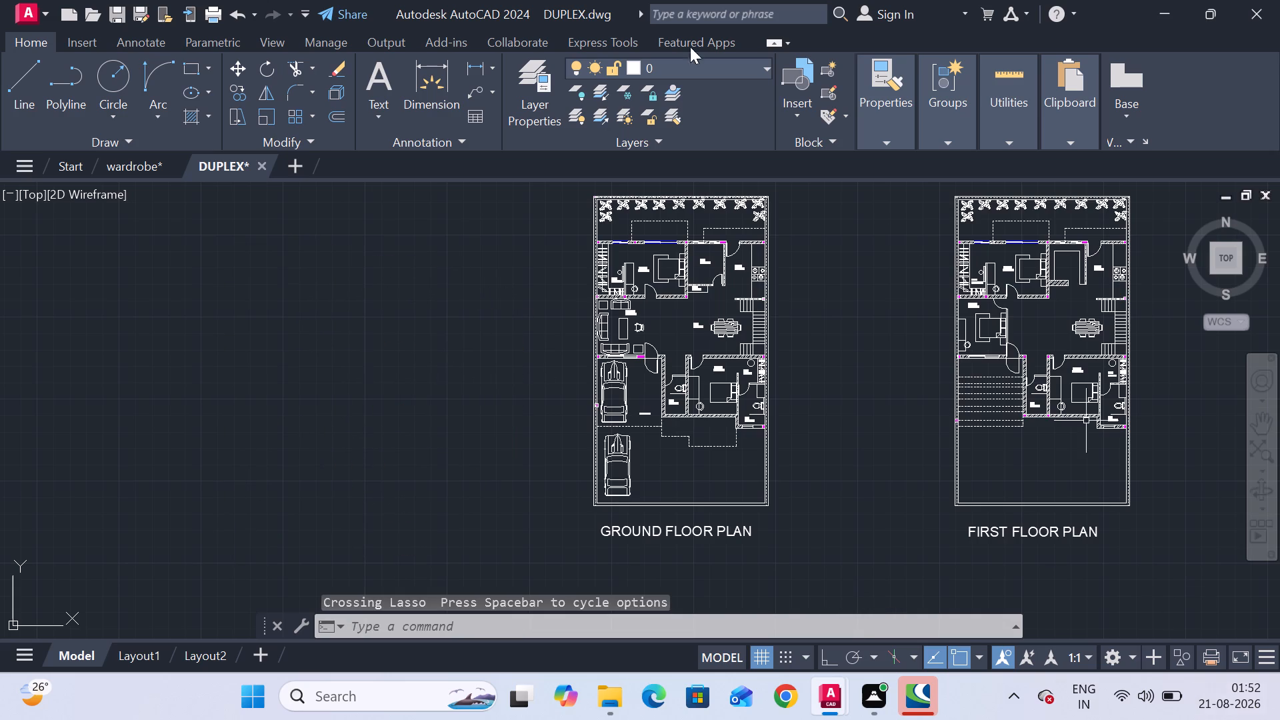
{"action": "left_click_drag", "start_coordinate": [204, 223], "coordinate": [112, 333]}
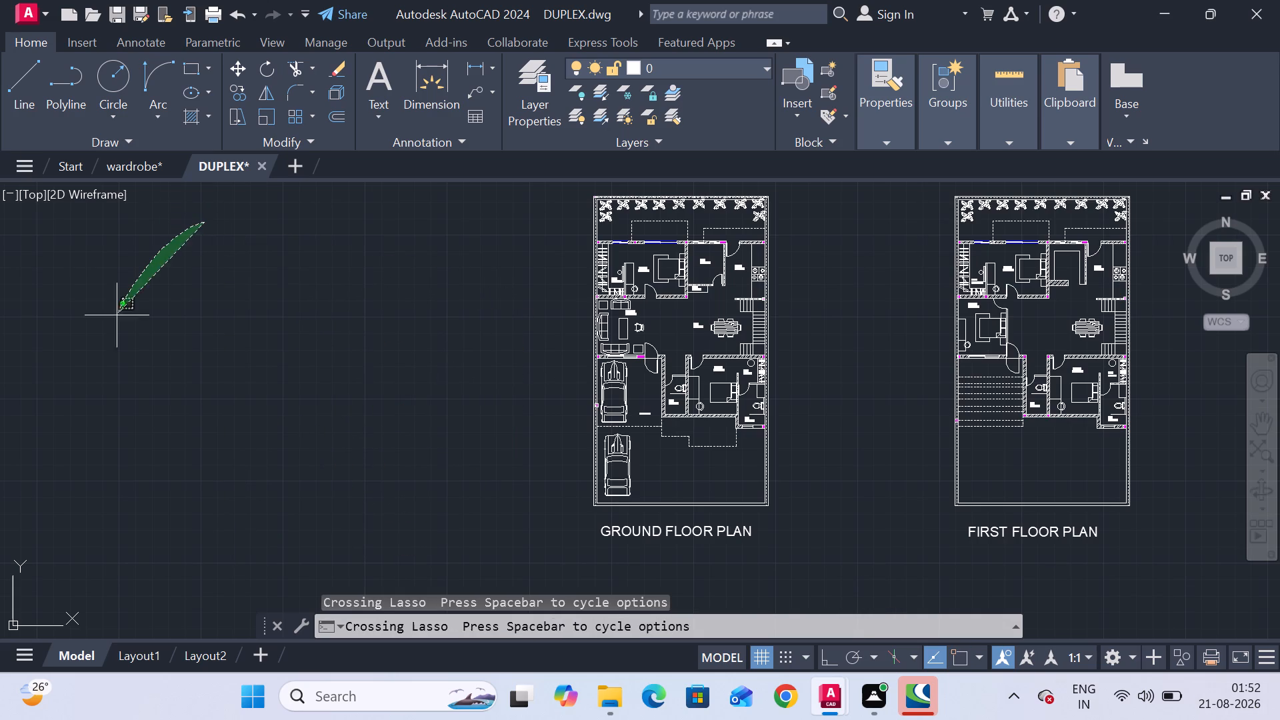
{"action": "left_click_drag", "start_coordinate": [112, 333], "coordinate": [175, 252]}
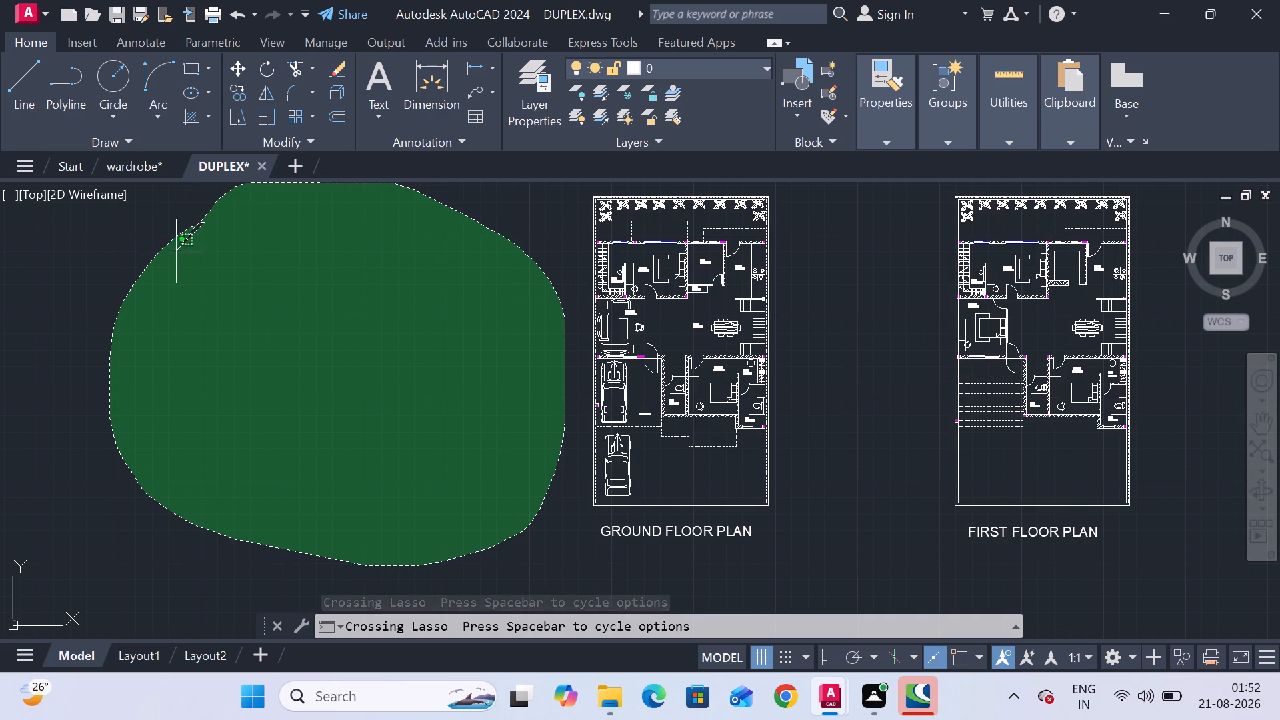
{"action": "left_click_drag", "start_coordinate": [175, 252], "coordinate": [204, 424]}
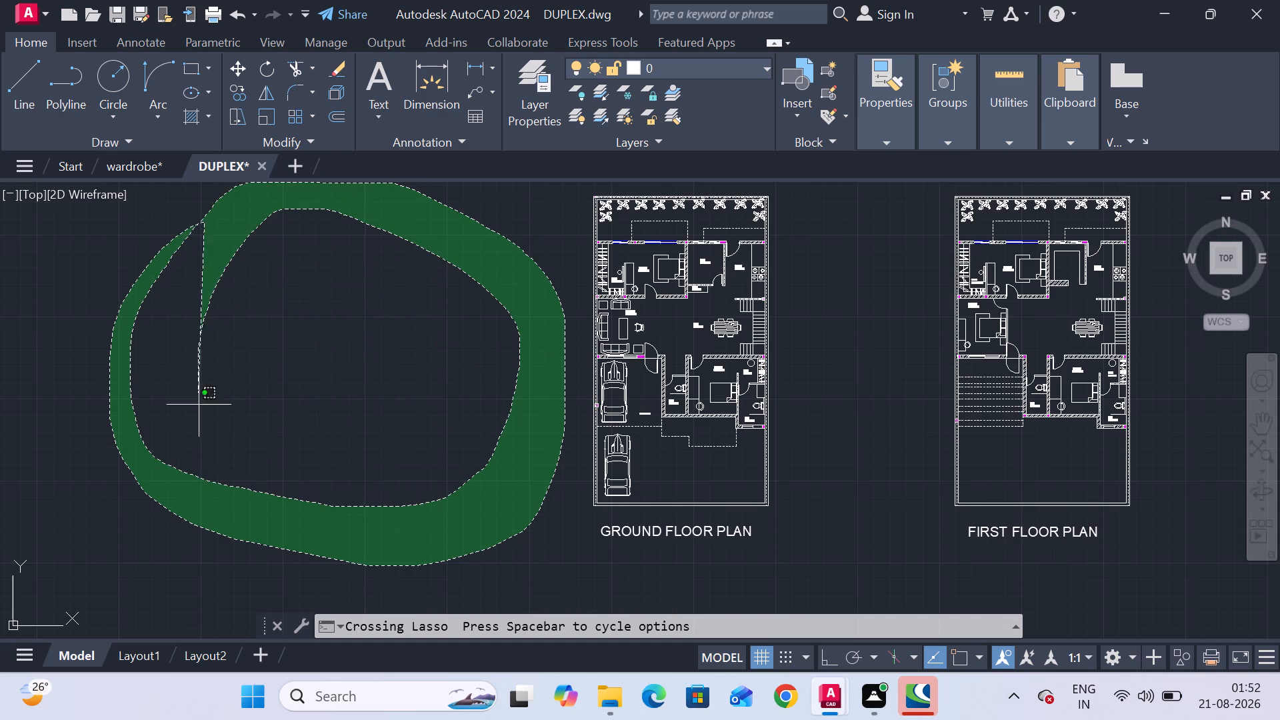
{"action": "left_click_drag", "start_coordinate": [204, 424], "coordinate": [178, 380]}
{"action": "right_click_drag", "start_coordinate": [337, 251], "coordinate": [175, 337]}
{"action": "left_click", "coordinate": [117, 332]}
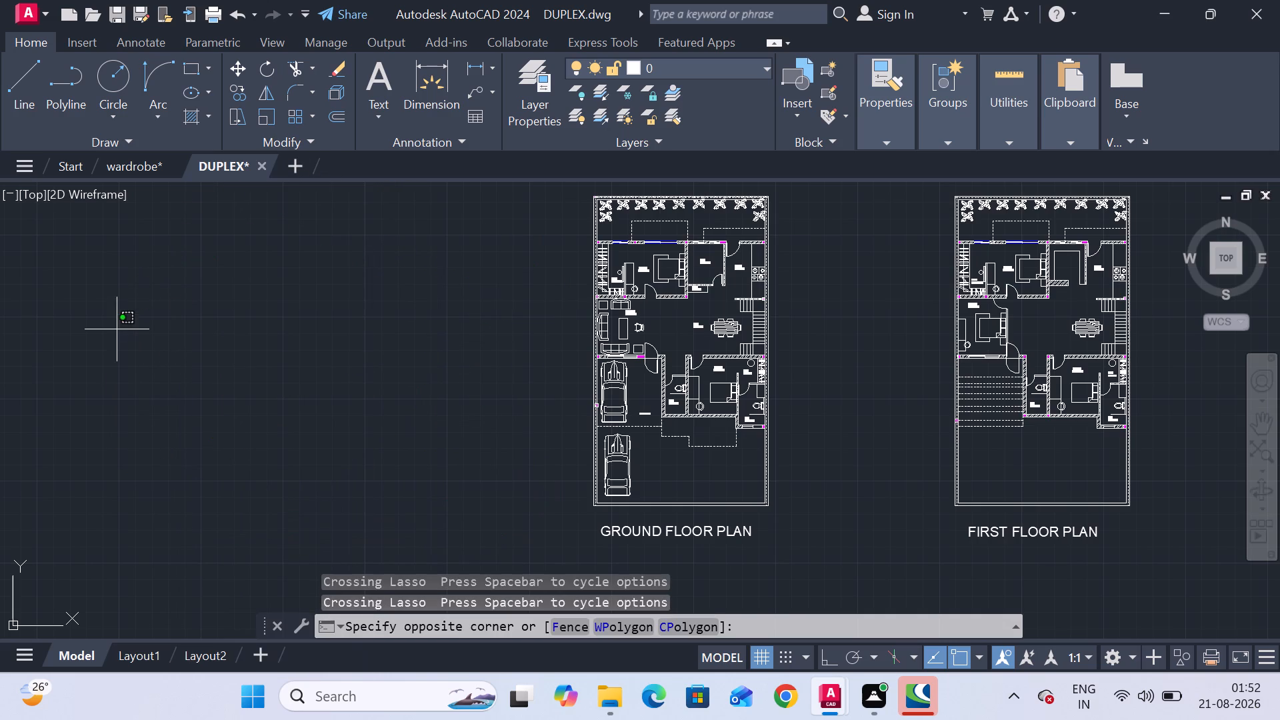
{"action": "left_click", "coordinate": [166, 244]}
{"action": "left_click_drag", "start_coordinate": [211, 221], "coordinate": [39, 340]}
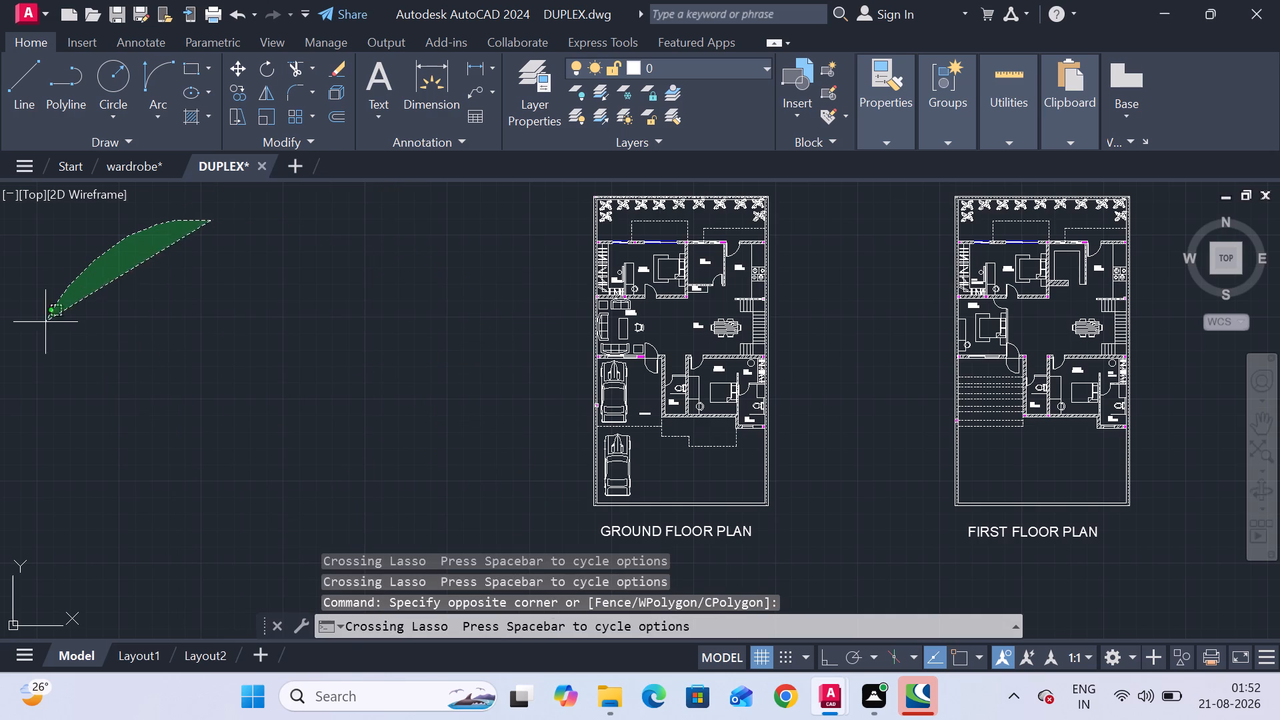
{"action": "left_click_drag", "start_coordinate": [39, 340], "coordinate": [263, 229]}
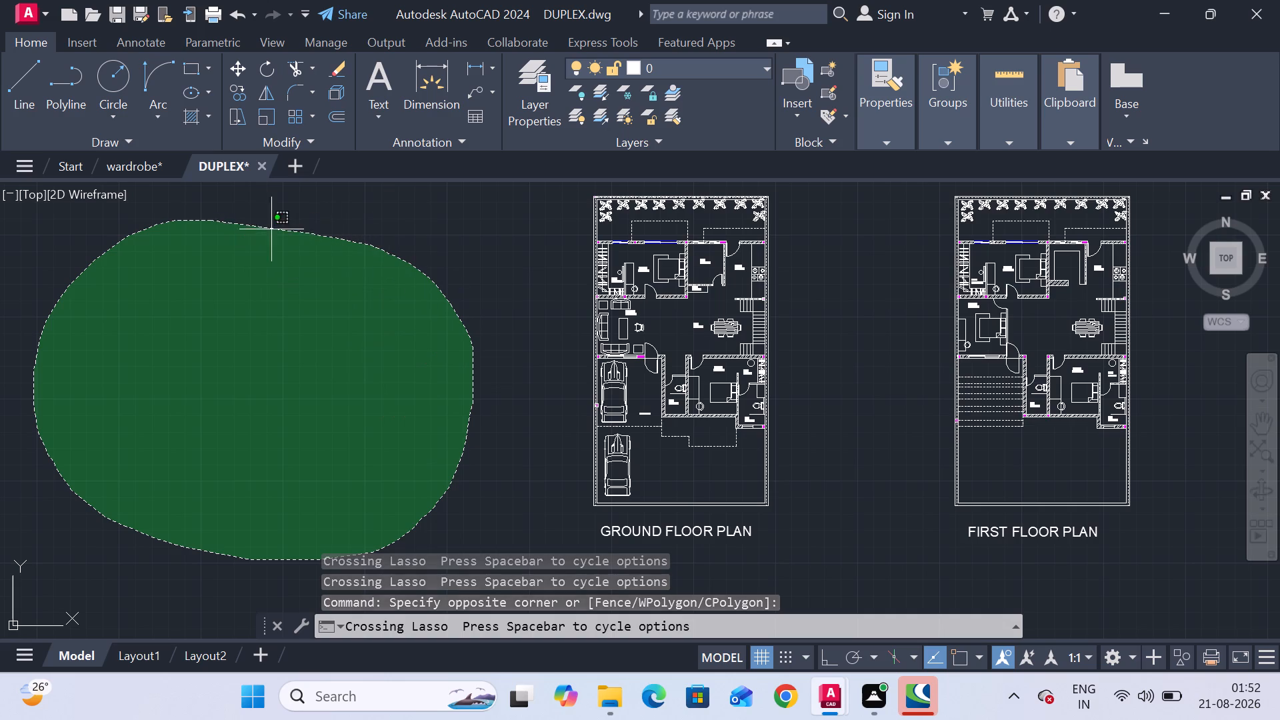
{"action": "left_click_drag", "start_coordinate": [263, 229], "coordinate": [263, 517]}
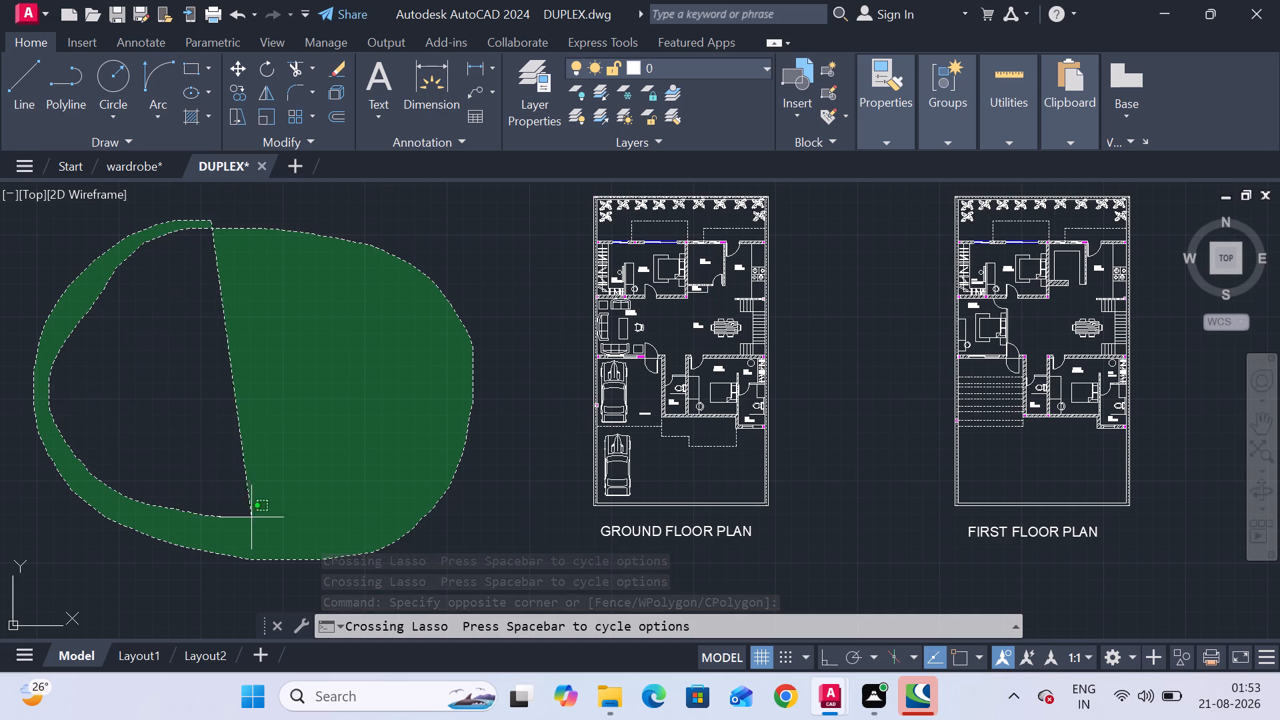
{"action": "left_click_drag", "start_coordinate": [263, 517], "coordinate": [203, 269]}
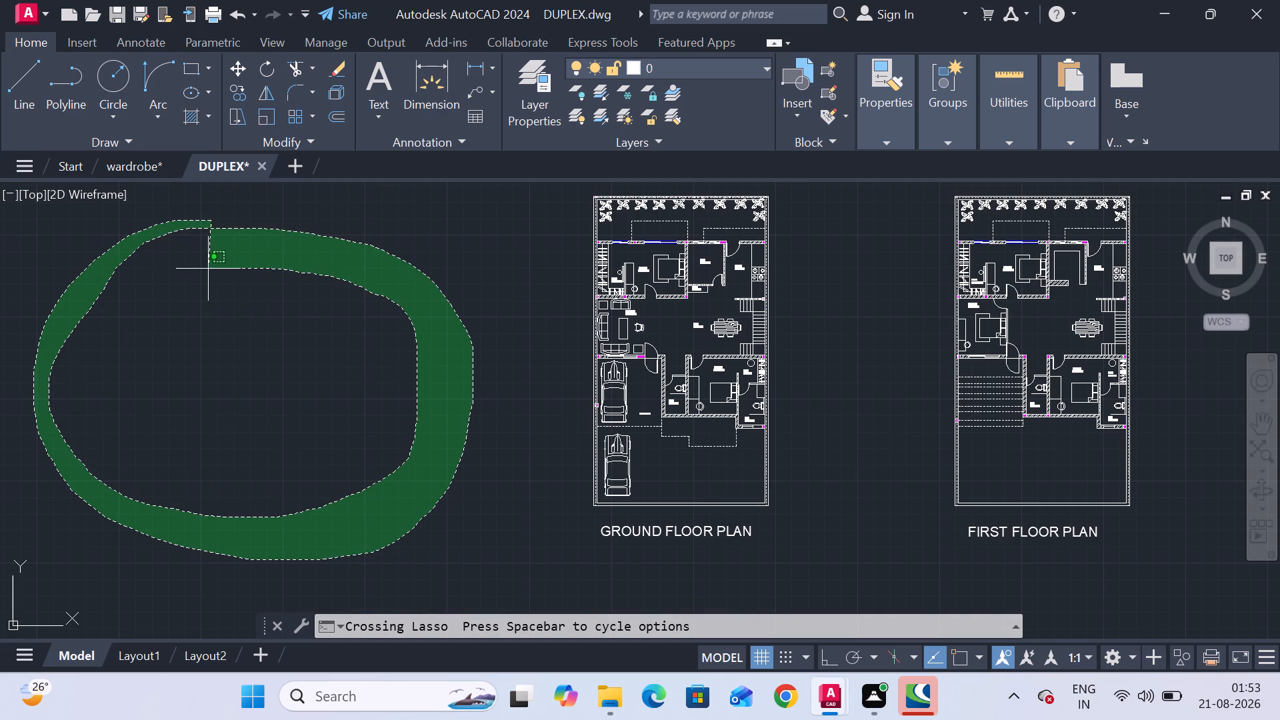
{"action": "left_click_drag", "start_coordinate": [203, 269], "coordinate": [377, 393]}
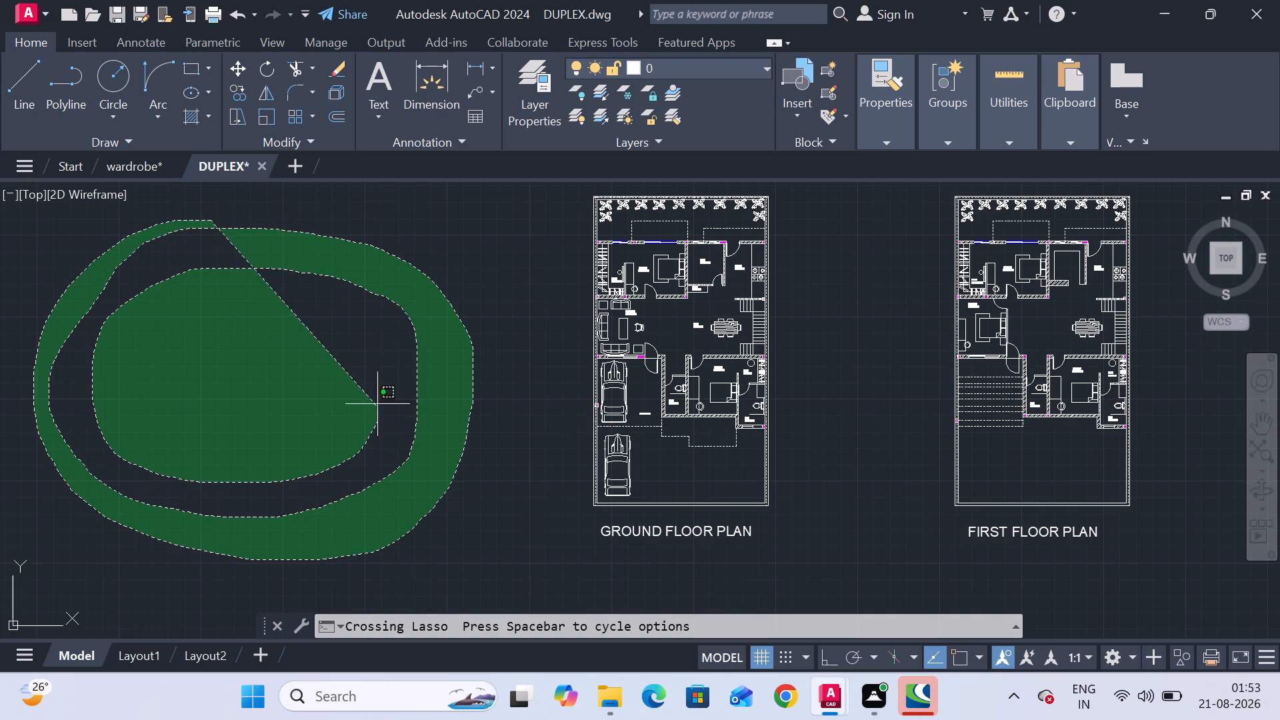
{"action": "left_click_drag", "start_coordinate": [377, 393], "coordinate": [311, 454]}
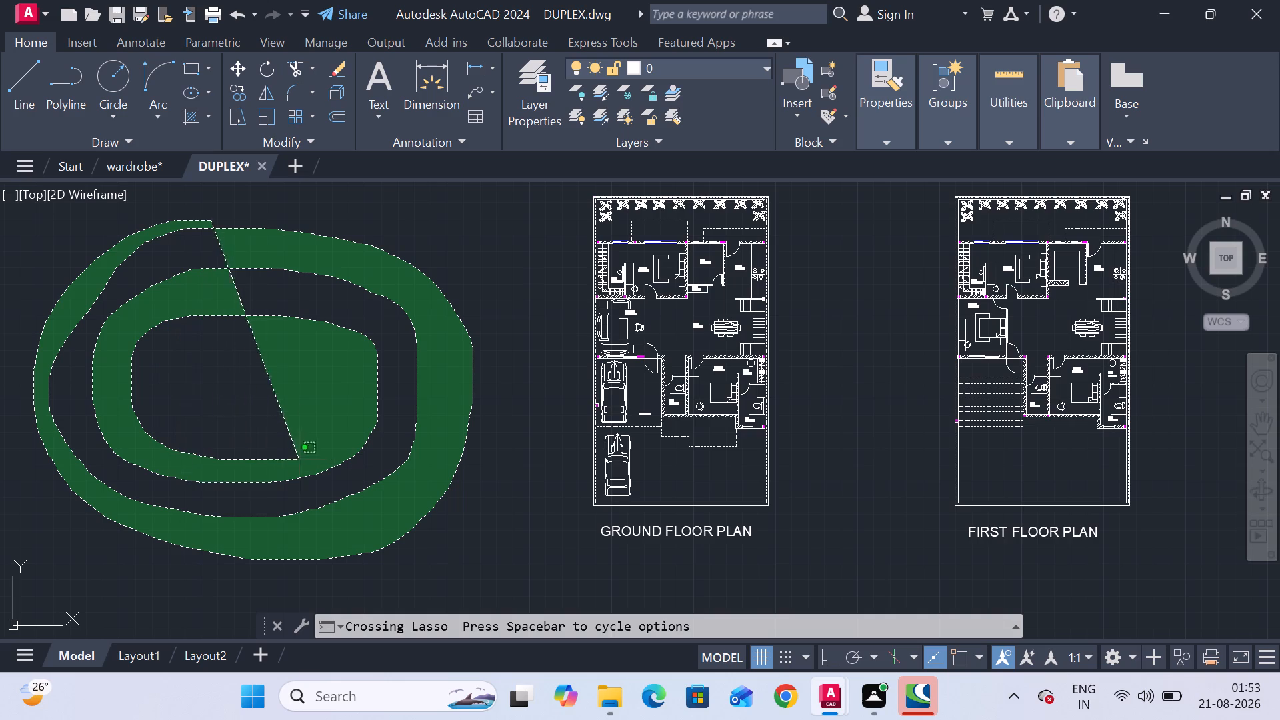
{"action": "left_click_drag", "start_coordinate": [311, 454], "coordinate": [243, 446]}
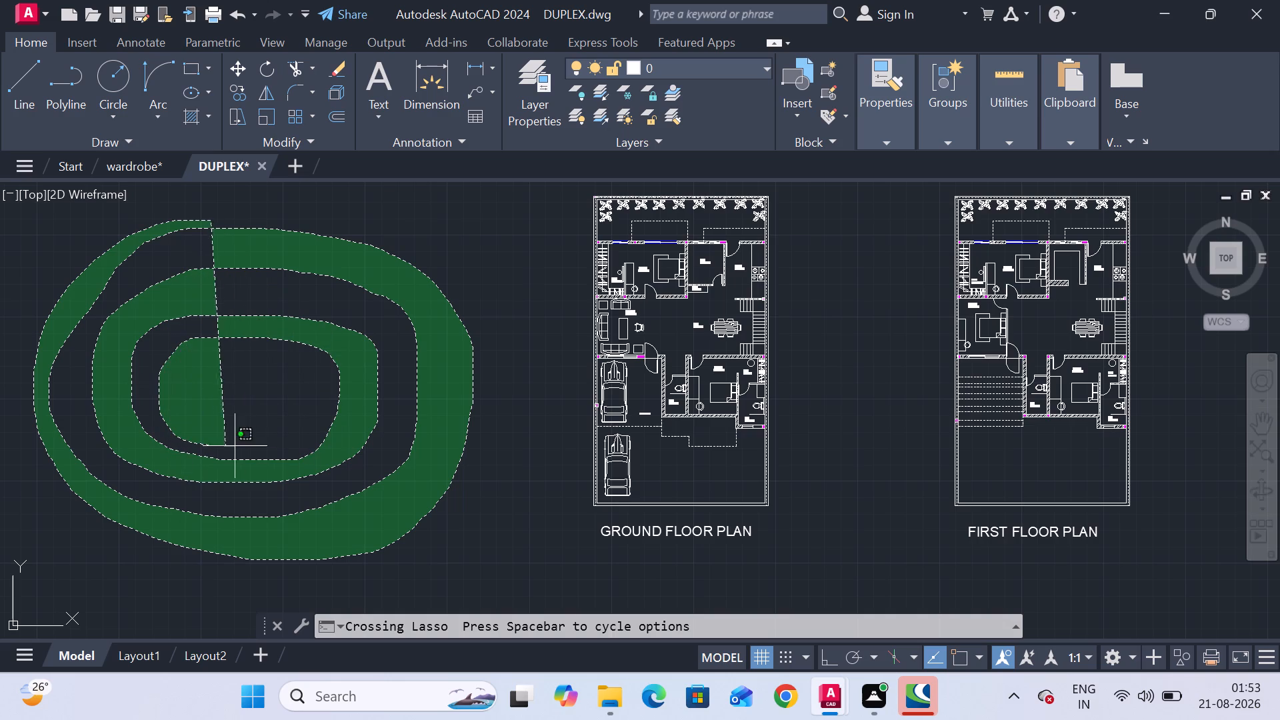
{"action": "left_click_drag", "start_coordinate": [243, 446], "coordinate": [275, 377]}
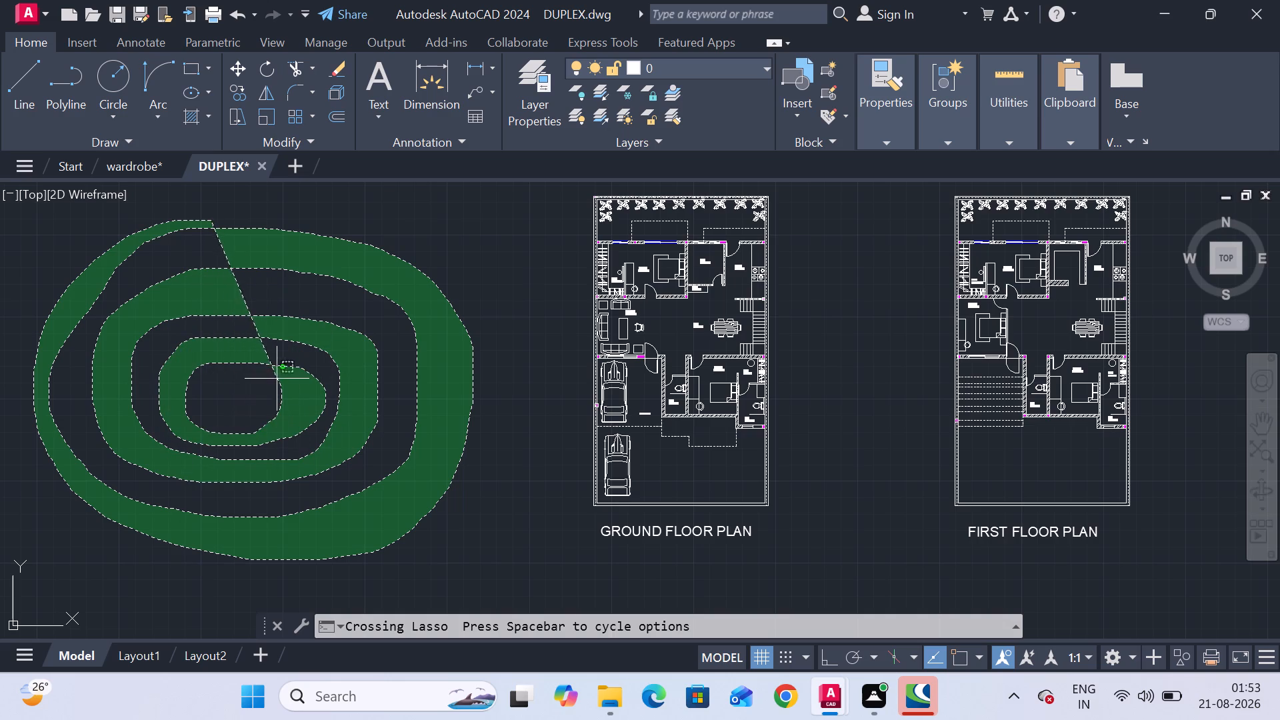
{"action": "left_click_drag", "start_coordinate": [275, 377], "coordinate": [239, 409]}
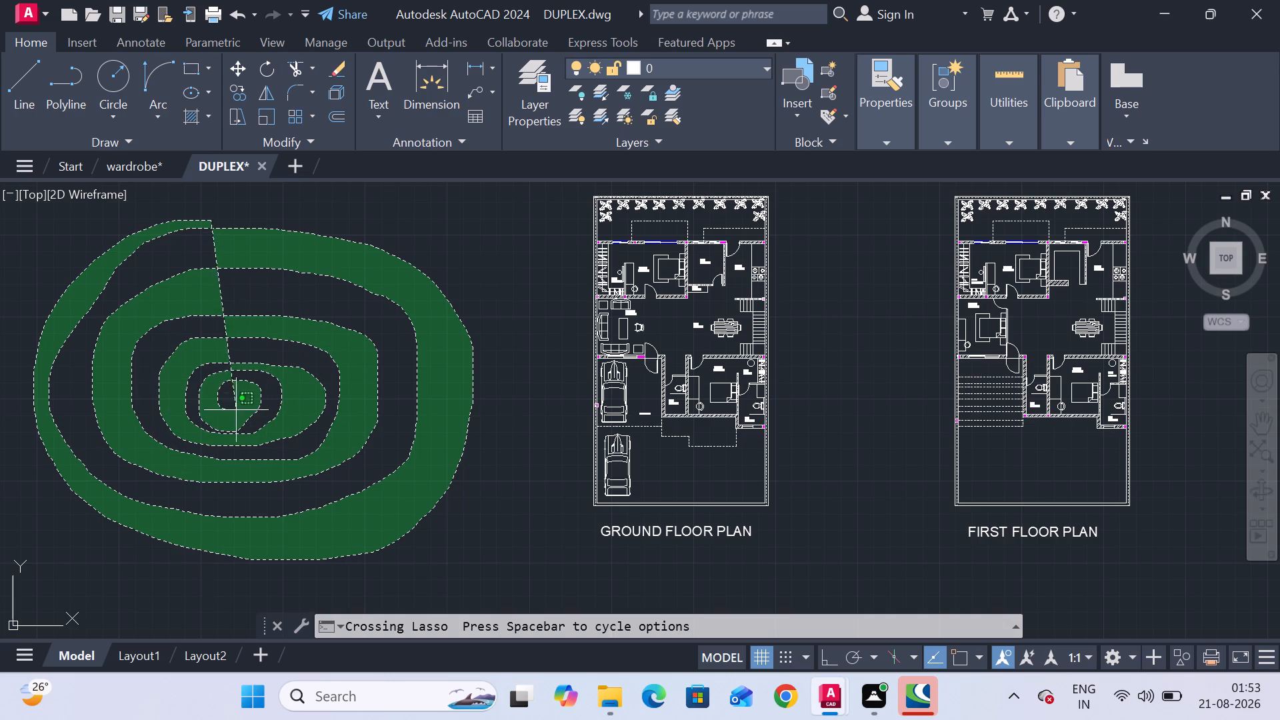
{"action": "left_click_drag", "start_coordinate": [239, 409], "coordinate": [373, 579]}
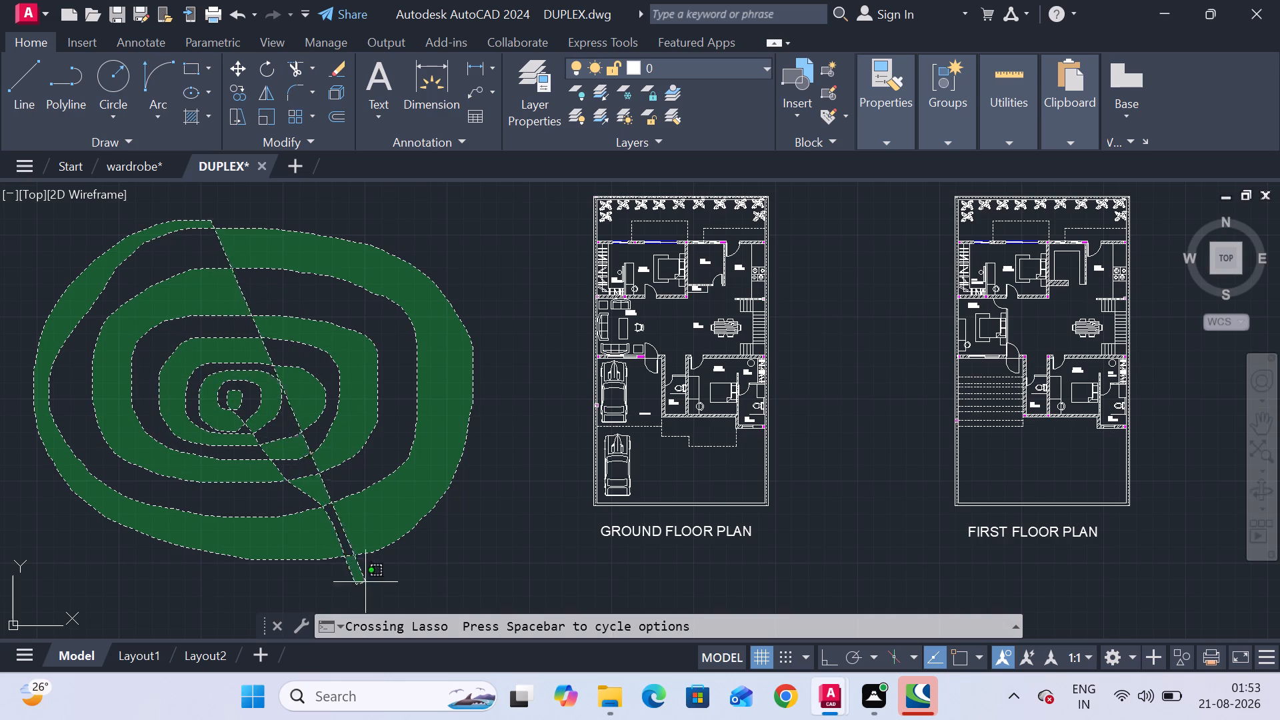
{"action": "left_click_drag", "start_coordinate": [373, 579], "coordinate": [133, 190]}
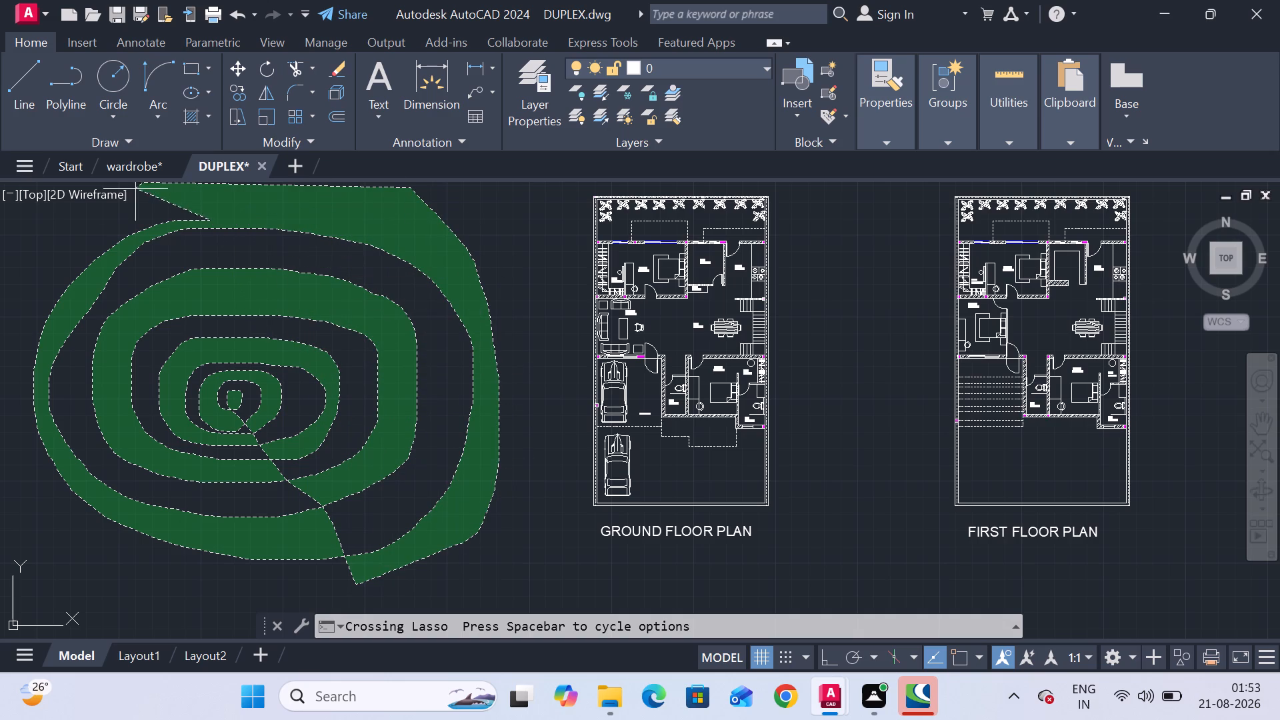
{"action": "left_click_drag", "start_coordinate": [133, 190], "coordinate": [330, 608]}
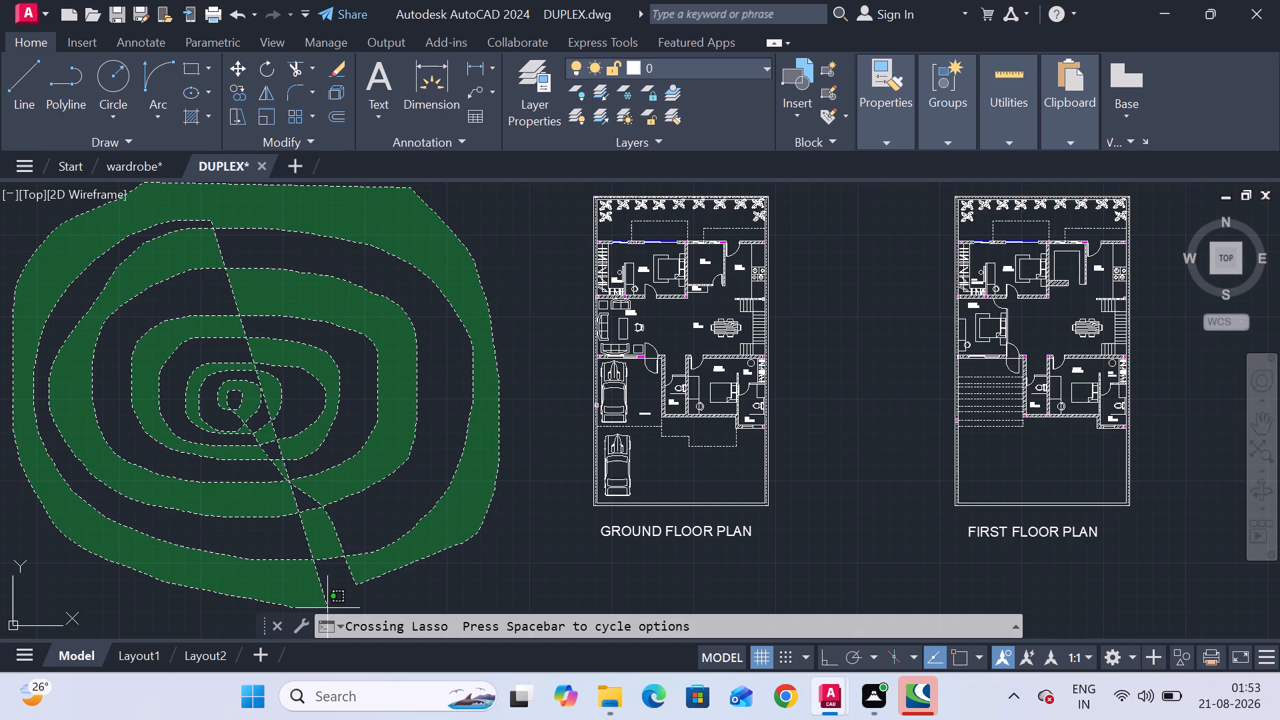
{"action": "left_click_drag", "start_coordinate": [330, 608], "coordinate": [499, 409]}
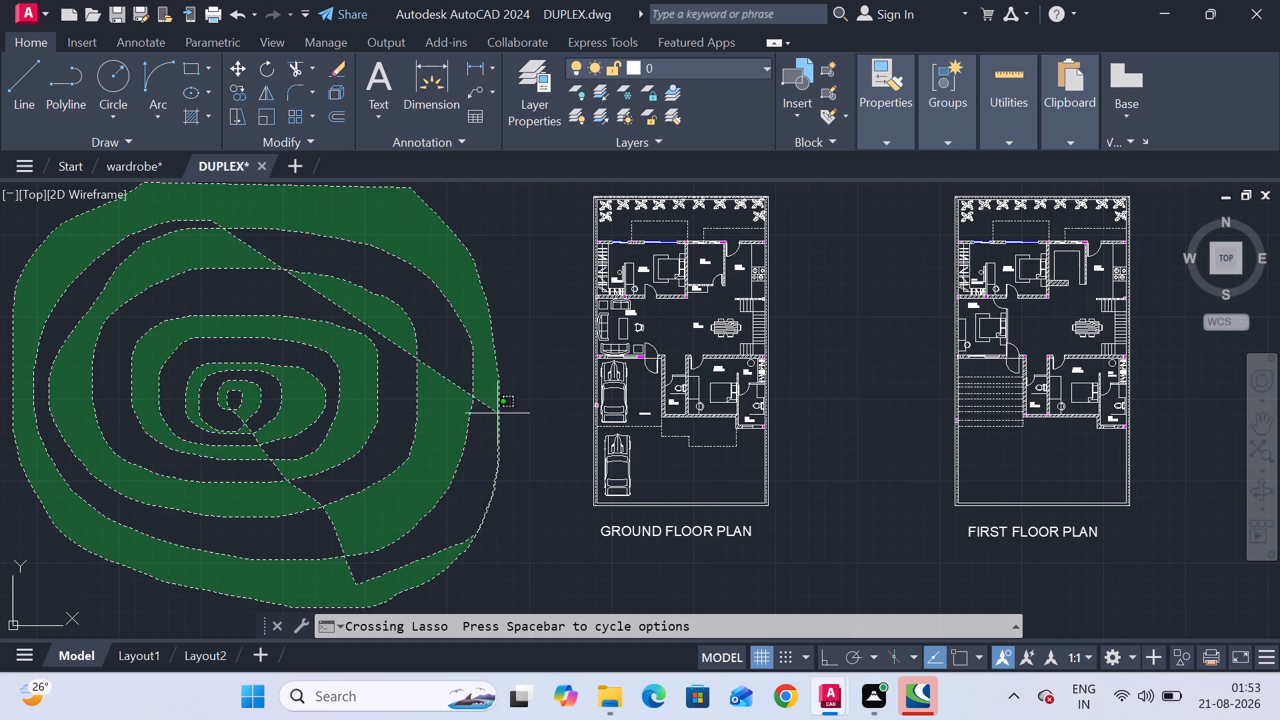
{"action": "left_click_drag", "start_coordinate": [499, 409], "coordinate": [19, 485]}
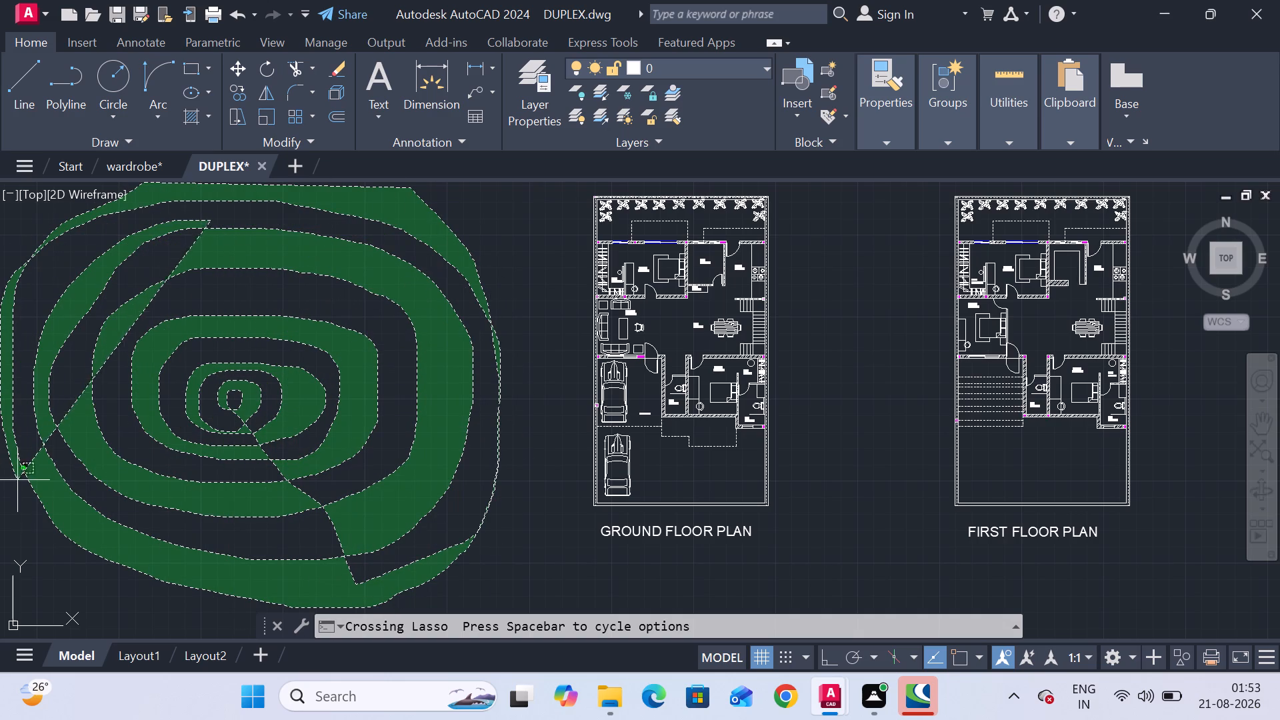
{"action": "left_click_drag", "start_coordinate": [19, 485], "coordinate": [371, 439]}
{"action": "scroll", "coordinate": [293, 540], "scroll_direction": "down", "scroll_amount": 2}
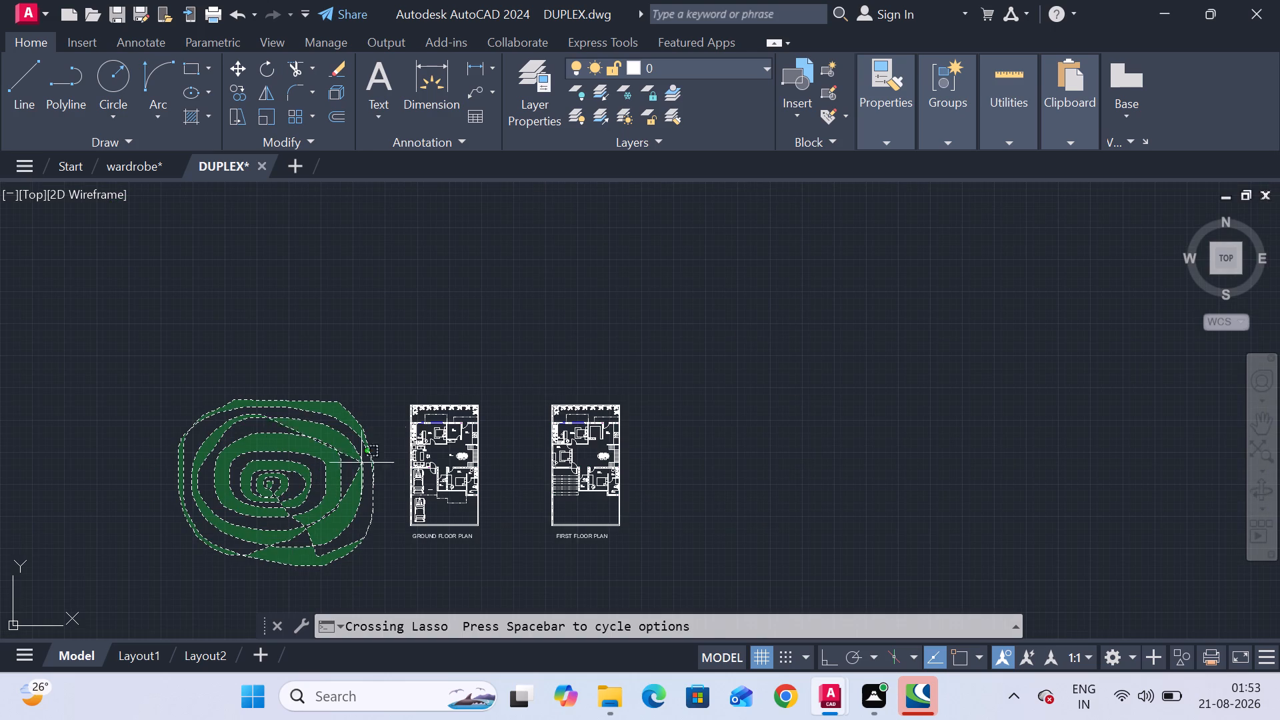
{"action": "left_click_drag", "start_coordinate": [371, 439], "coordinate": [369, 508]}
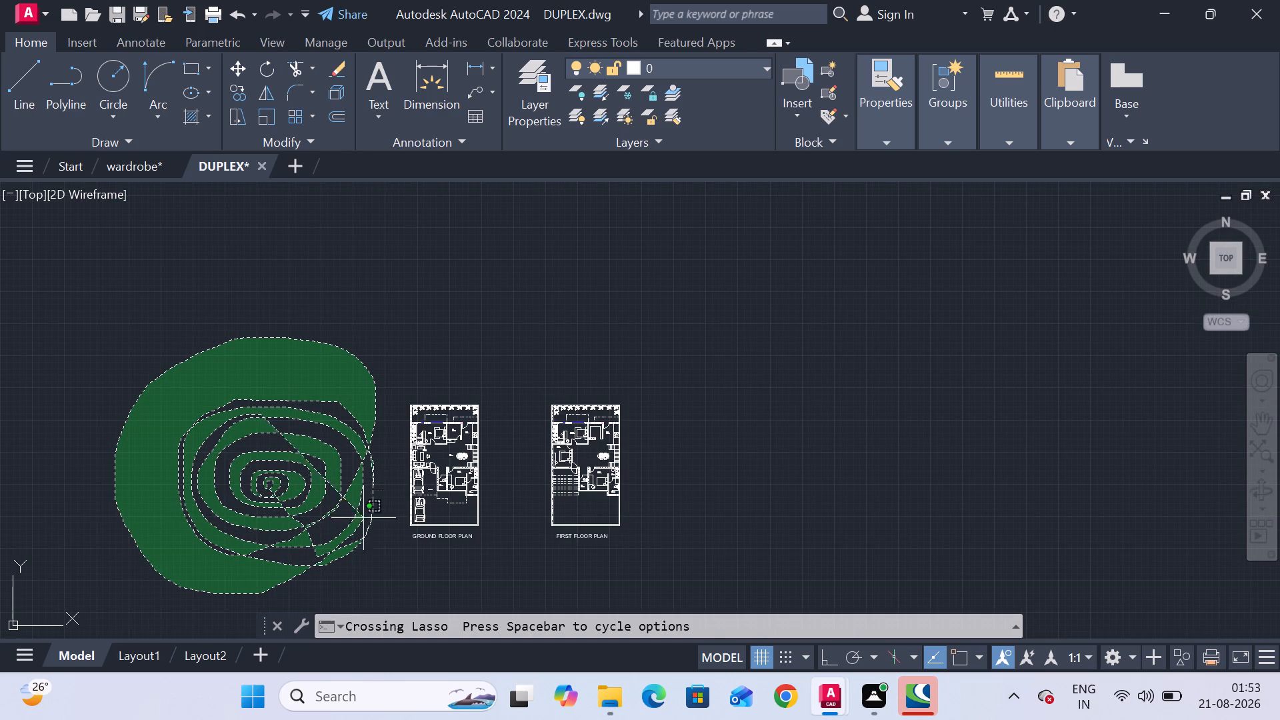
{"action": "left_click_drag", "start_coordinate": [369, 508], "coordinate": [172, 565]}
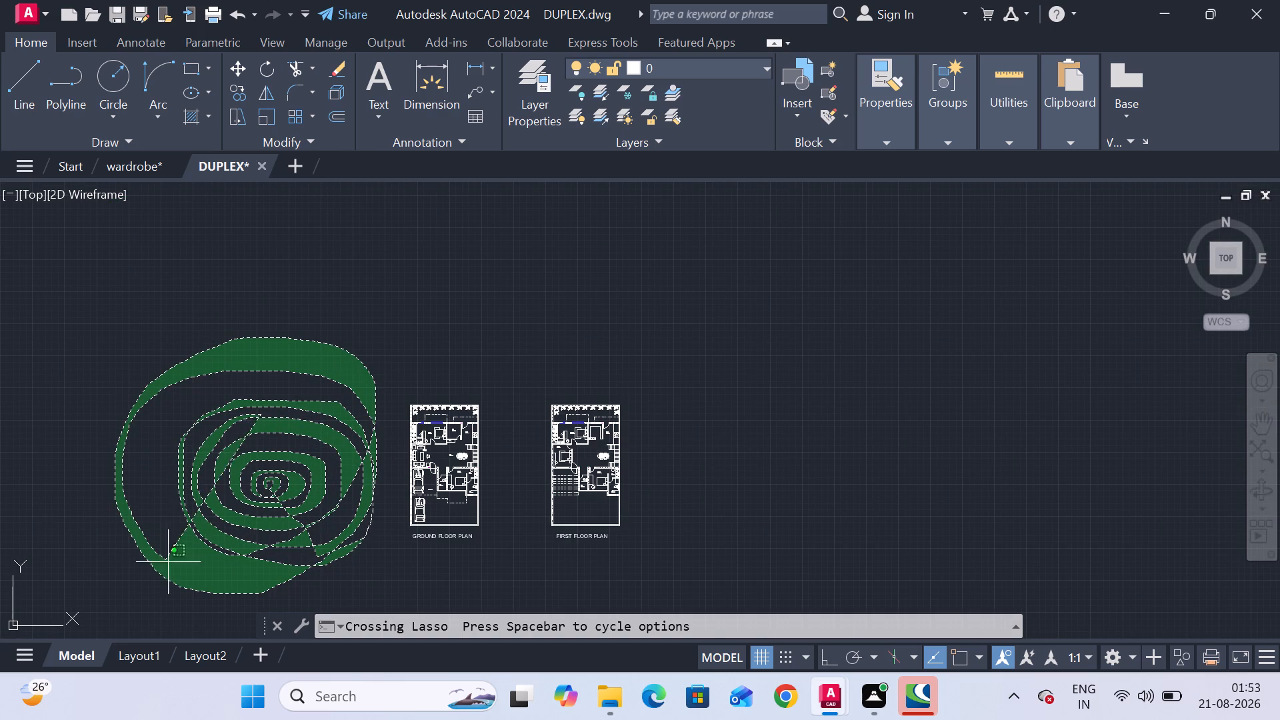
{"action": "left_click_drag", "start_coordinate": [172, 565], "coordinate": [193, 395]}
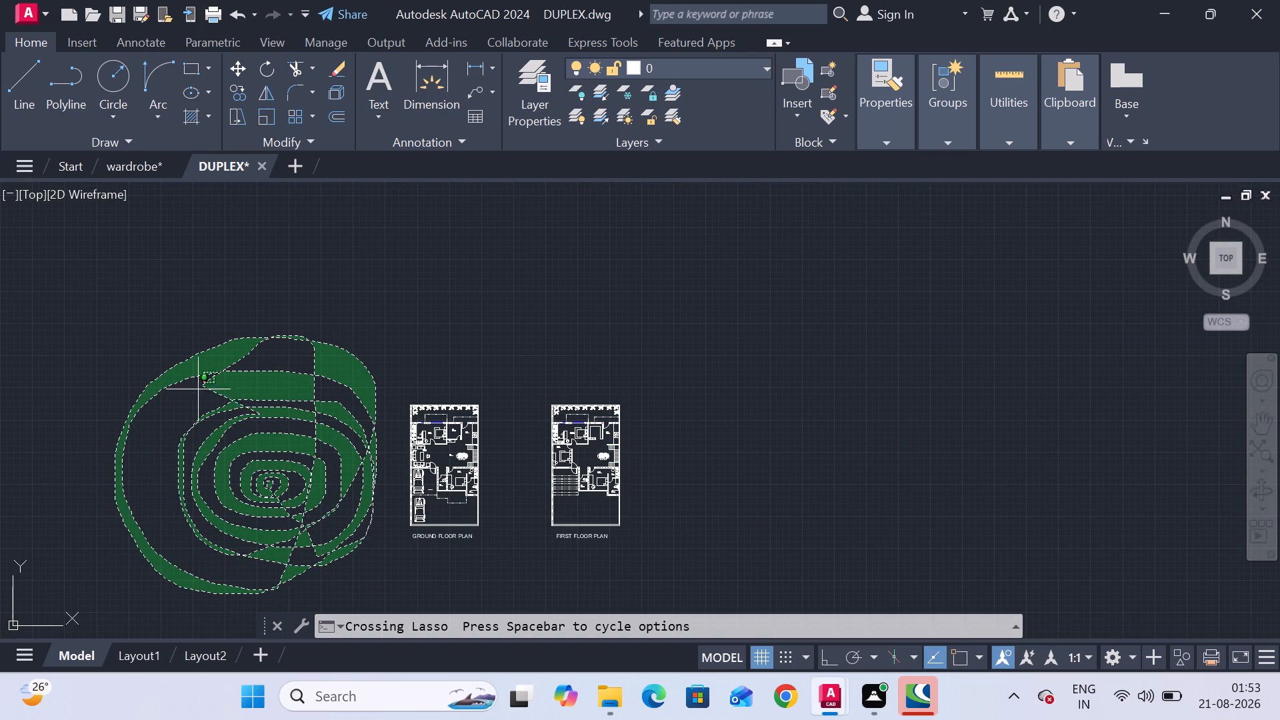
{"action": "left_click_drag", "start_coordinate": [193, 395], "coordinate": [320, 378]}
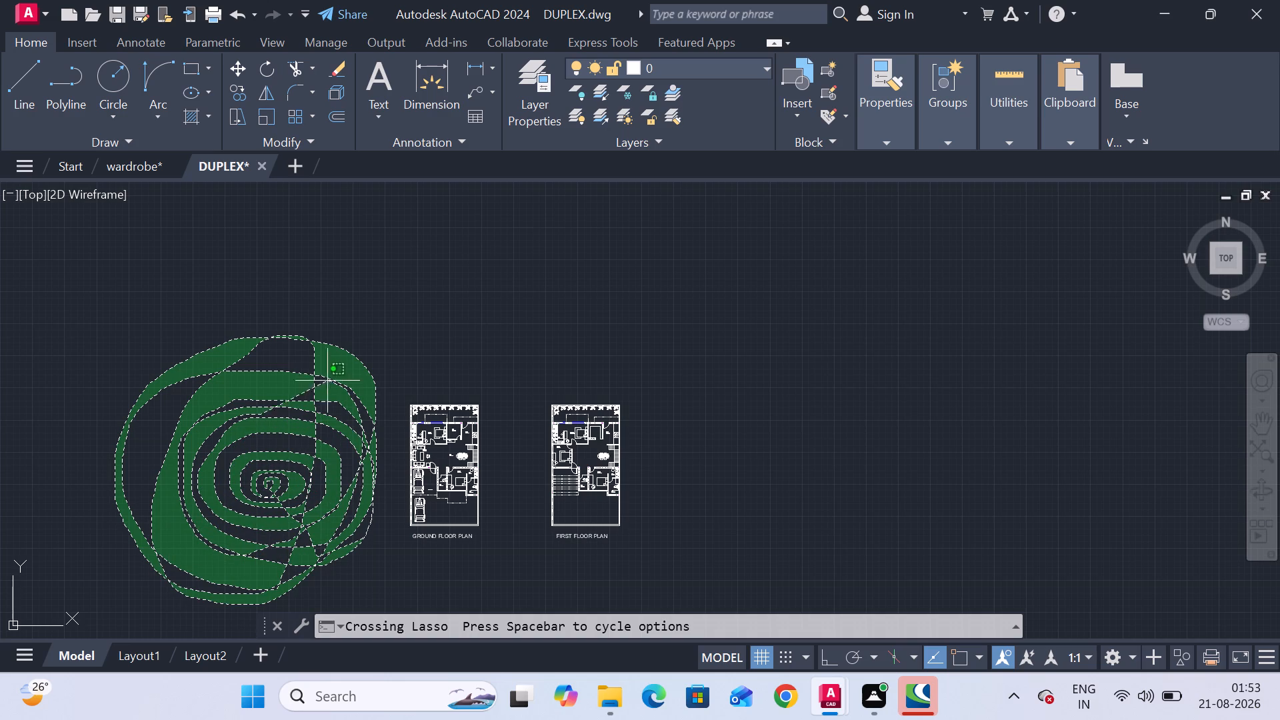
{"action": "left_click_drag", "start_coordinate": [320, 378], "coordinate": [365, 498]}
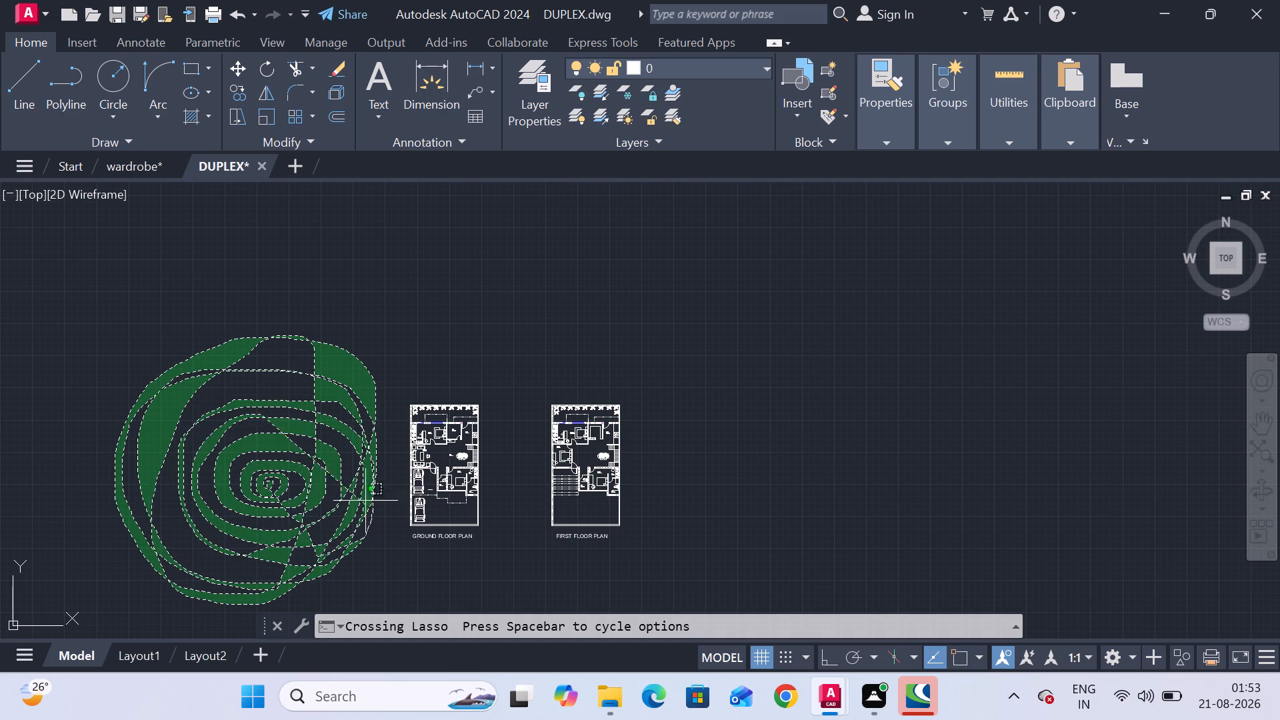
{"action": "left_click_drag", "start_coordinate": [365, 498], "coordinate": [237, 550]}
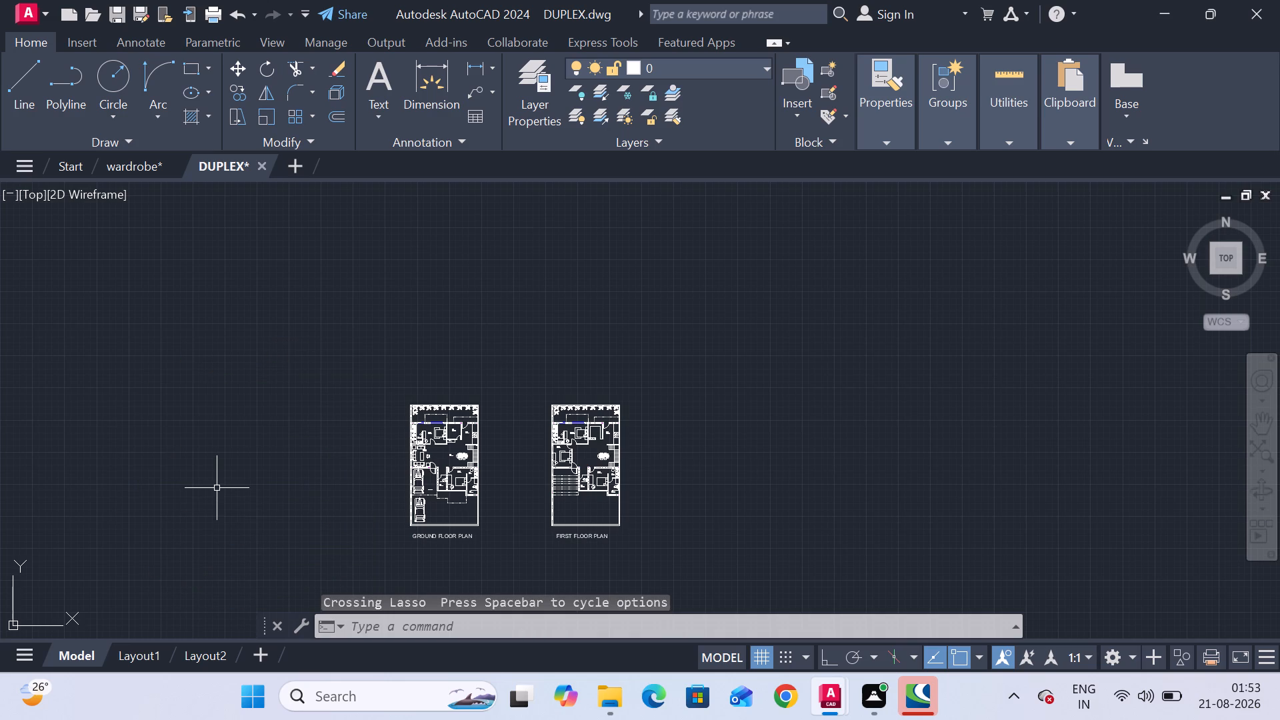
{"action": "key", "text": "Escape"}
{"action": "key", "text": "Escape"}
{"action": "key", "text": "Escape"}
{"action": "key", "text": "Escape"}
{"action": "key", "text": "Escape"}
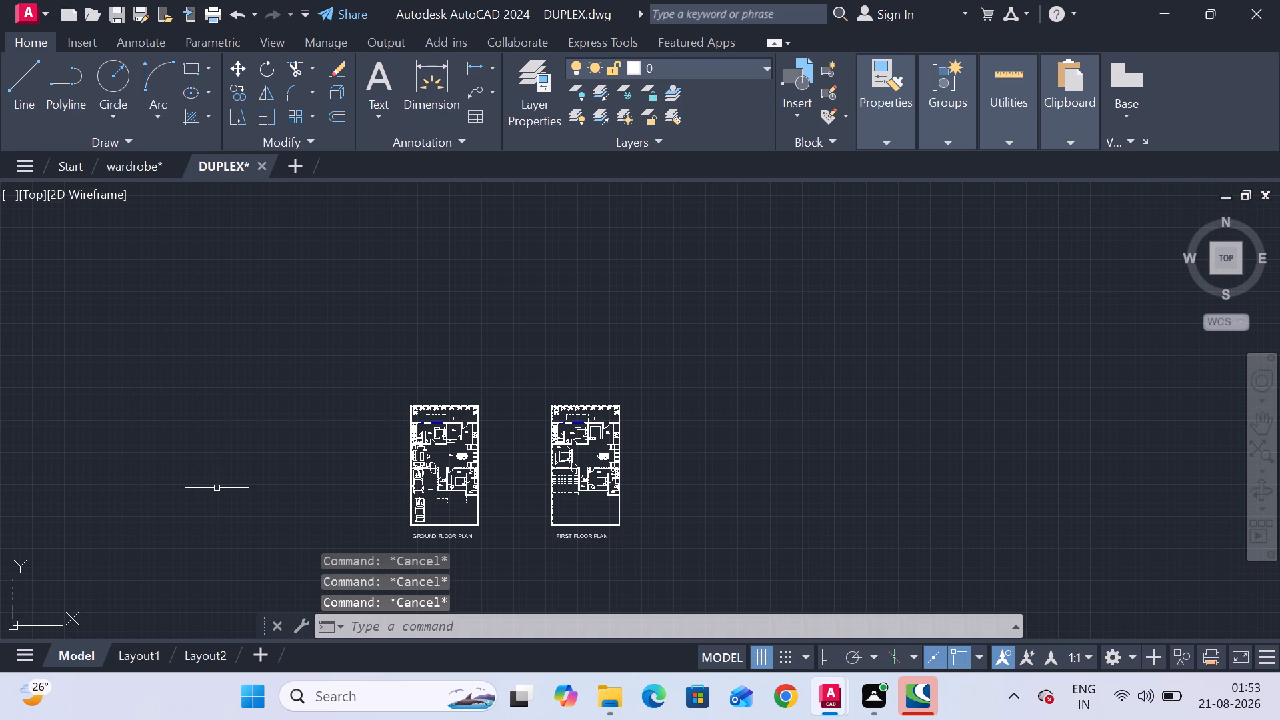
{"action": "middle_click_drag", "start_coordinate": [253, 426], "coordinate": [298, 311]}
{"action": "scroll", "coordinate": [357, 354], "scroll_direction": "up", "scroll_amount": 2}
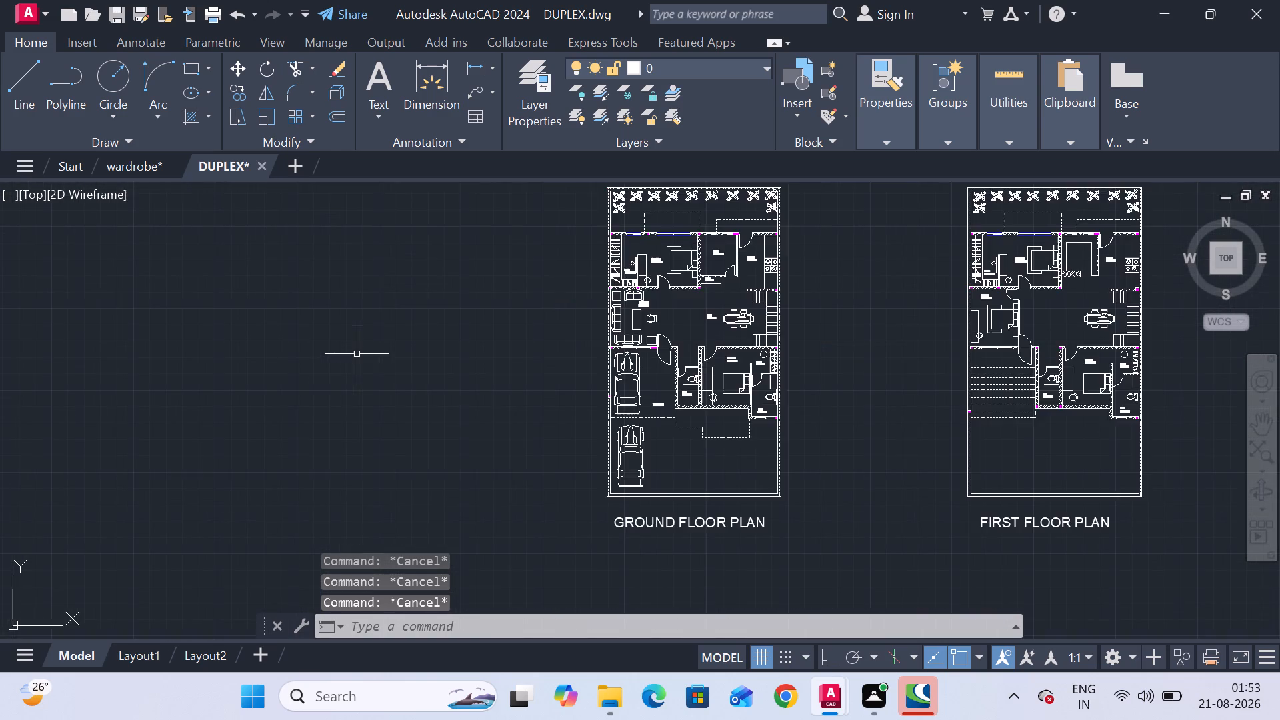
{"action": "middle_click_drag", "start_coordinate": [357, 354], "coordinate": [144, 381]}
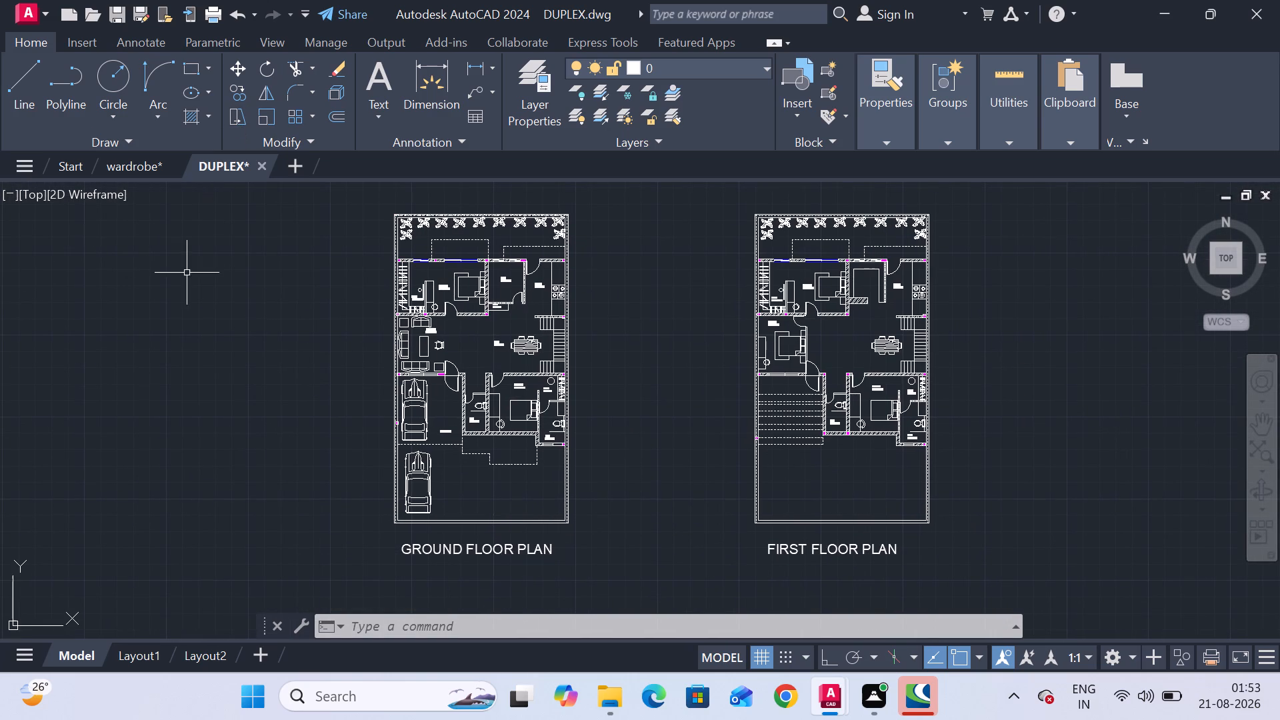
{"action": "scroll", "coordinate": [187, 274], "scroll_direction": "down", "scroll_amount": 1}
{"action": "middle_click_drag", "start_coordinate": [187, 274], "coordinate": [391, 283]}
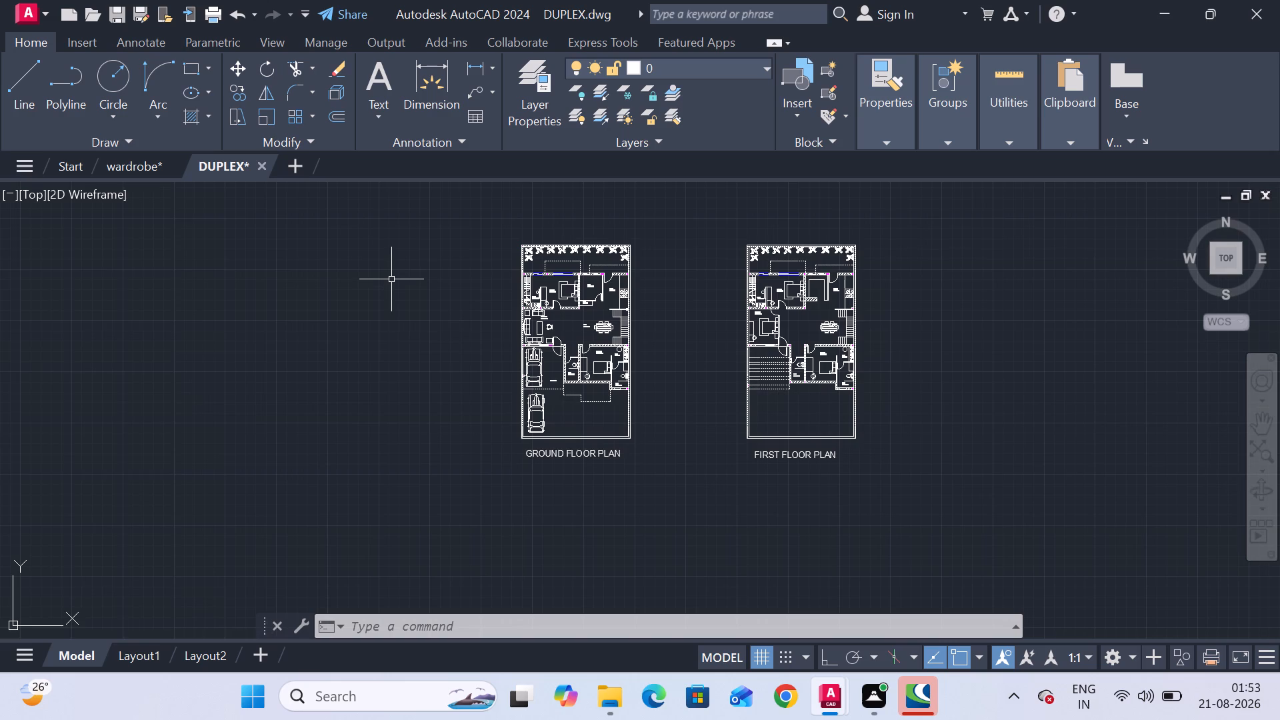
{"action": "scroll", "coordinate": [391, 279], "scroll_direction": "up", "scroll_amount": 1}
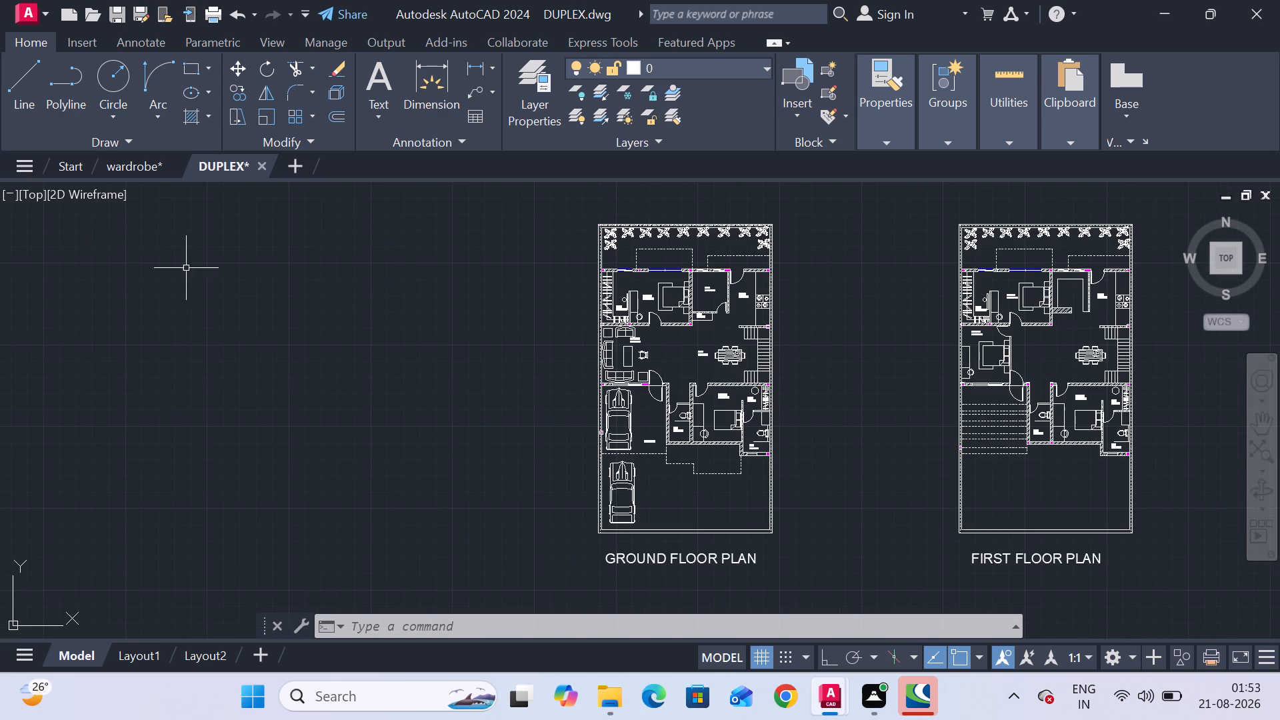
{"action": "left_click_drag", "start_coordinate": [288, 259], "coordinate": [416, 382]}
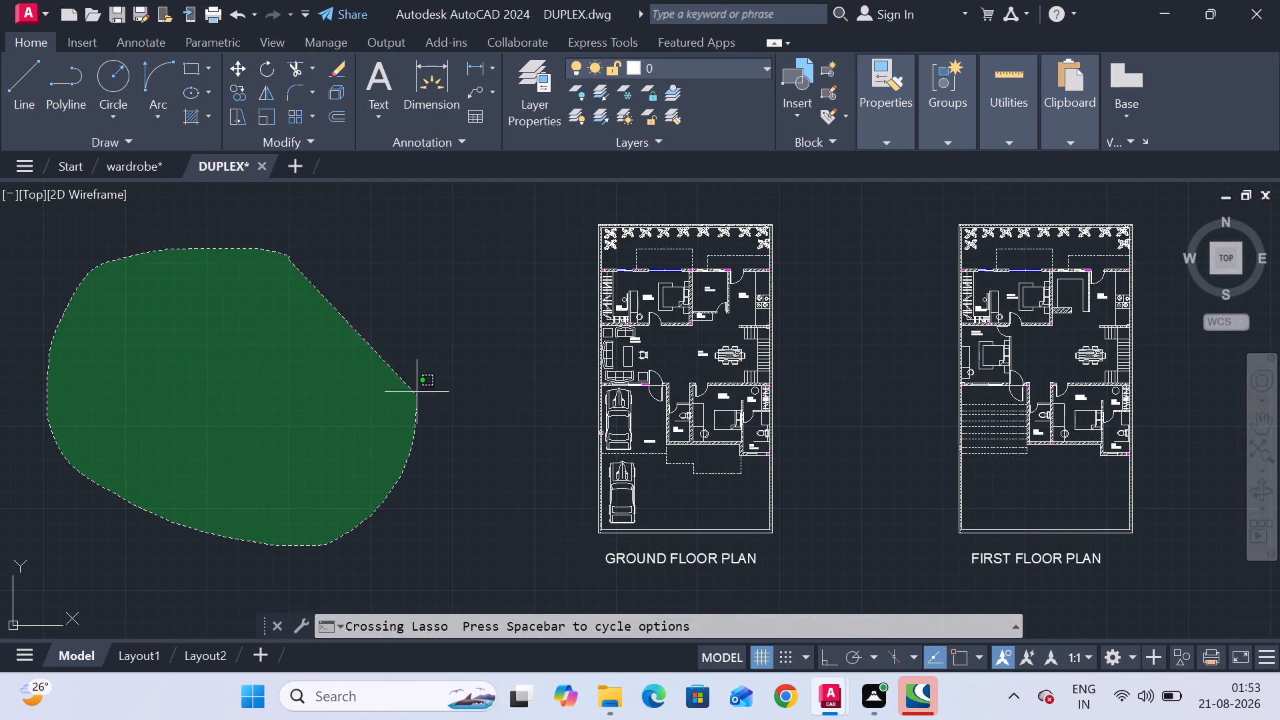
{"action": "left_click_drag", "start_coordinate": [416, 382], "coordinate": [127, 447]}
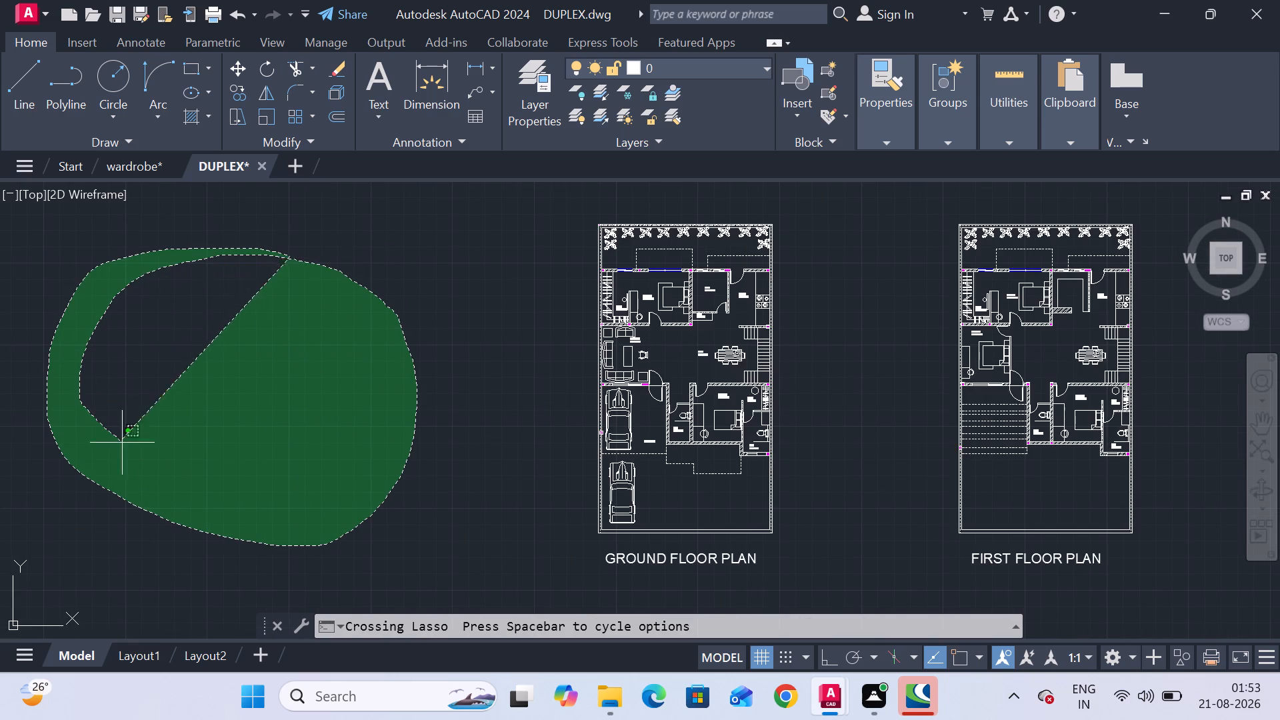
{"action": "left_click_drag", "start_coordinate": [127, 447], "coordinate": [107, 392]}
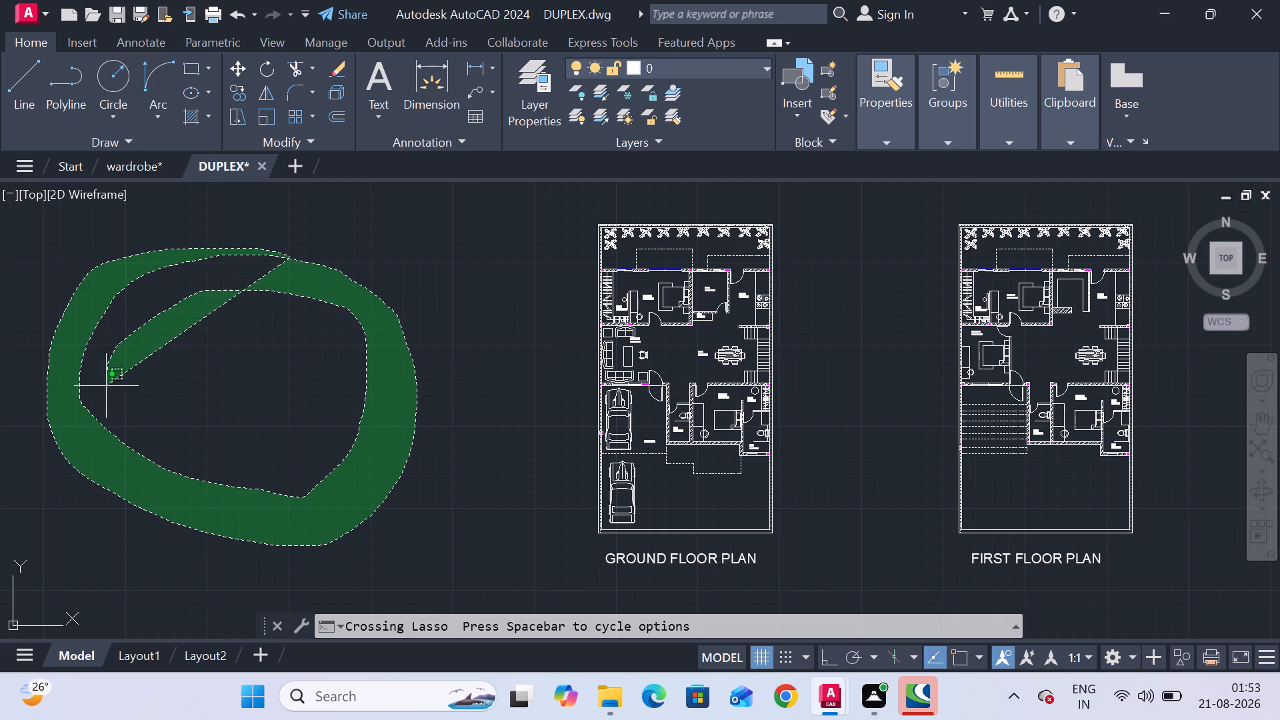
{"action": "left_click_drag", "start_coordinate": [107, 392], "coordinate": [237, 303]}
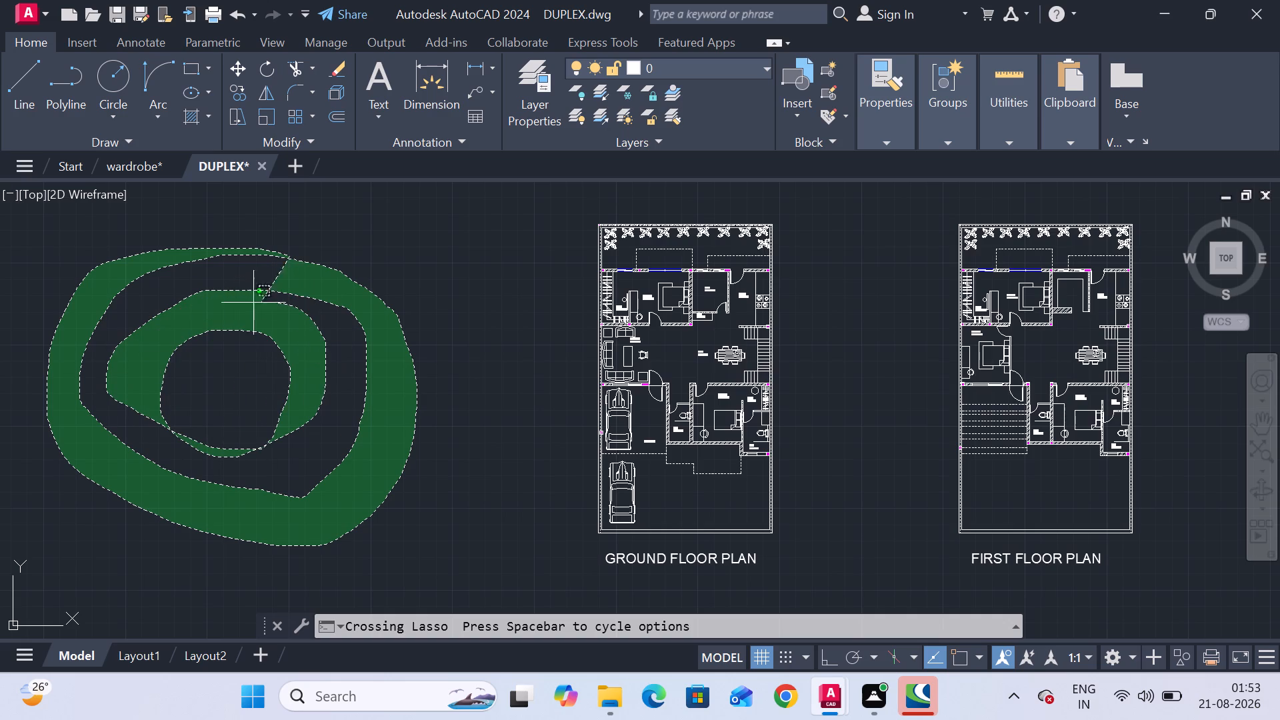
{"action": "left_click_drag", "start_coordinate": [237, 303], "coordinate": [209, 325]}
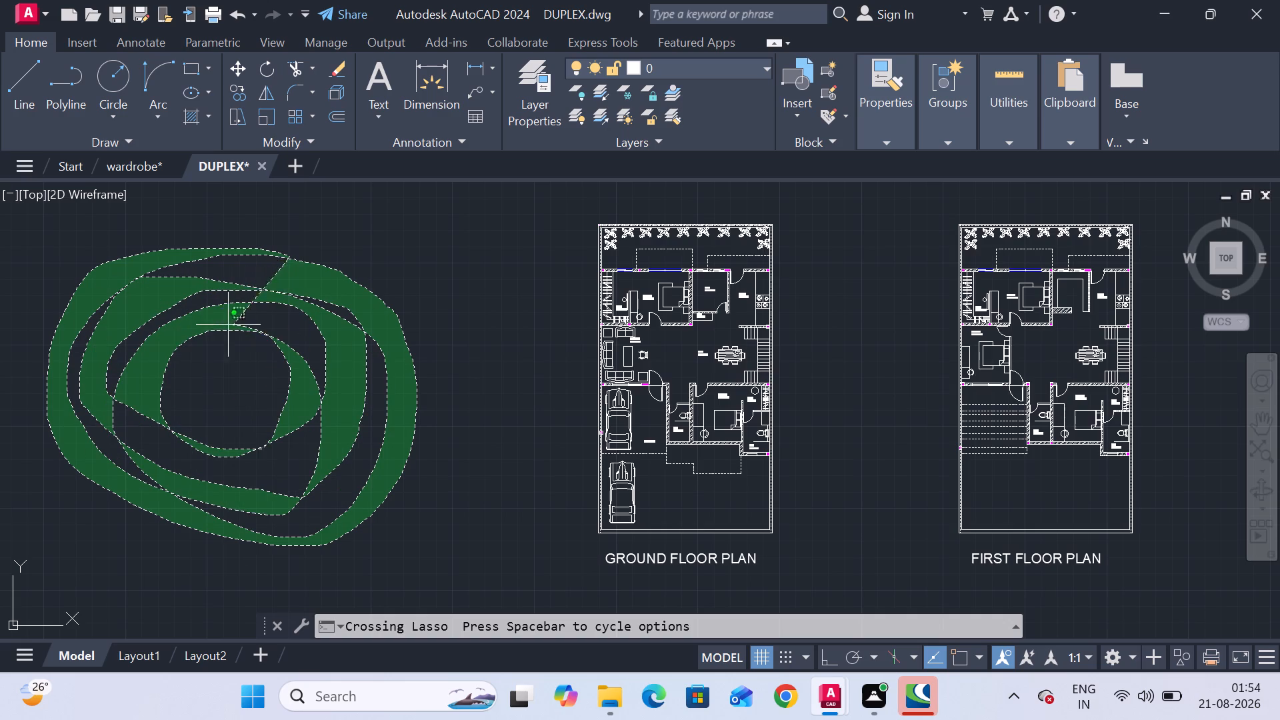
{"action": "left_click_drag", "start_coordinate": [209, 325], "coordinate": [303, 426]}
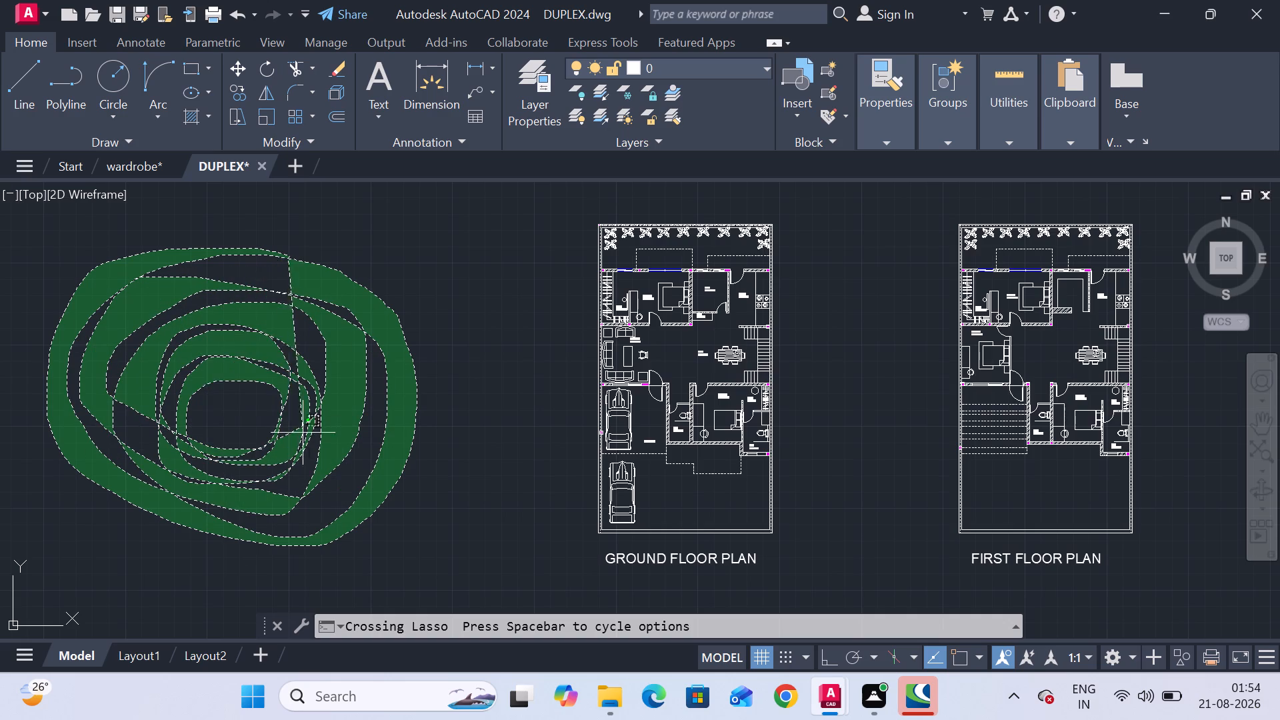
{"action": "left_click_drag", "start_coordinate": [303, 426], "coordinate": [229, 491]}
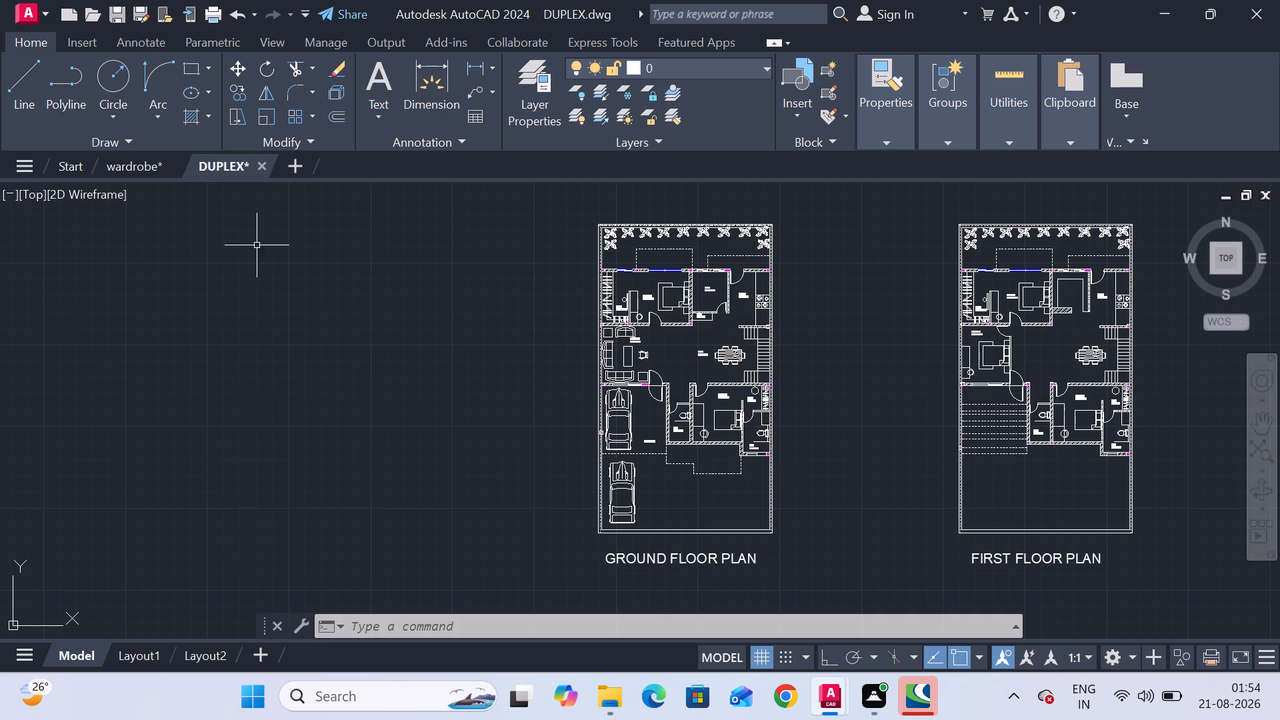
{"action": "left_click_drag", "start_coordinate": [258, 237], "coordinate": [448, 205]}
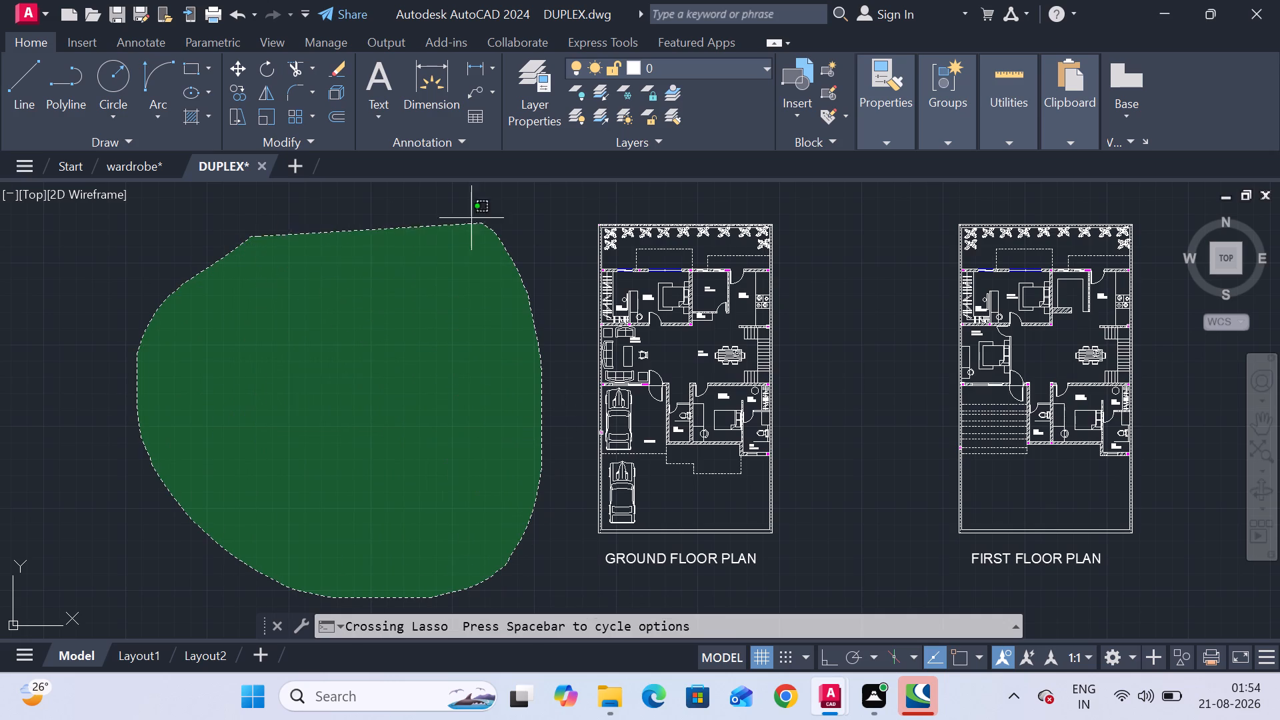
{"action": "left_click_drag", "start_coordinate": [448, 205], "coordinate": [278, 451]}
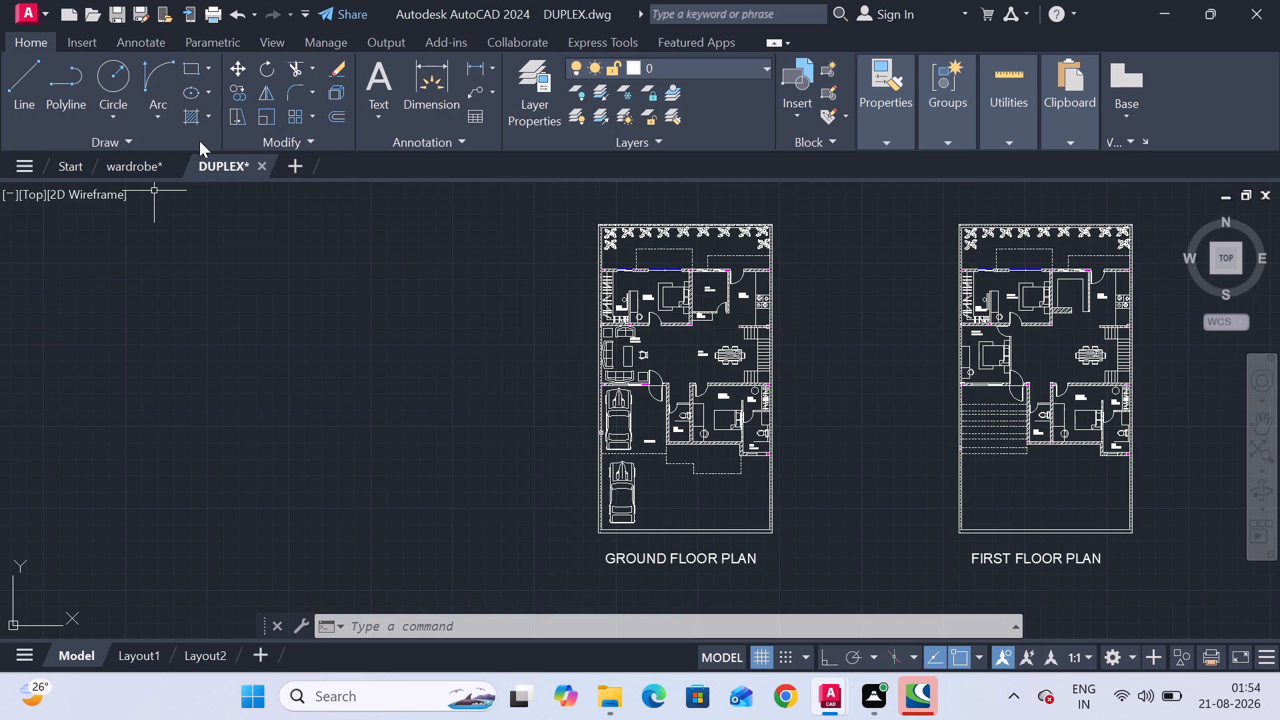
Look over the wardrobe drawing's elevations and plans, and return to the DUPLEX drawing to view both floor plans.
{"action": "left_click", "coordinate": [159, 169]}
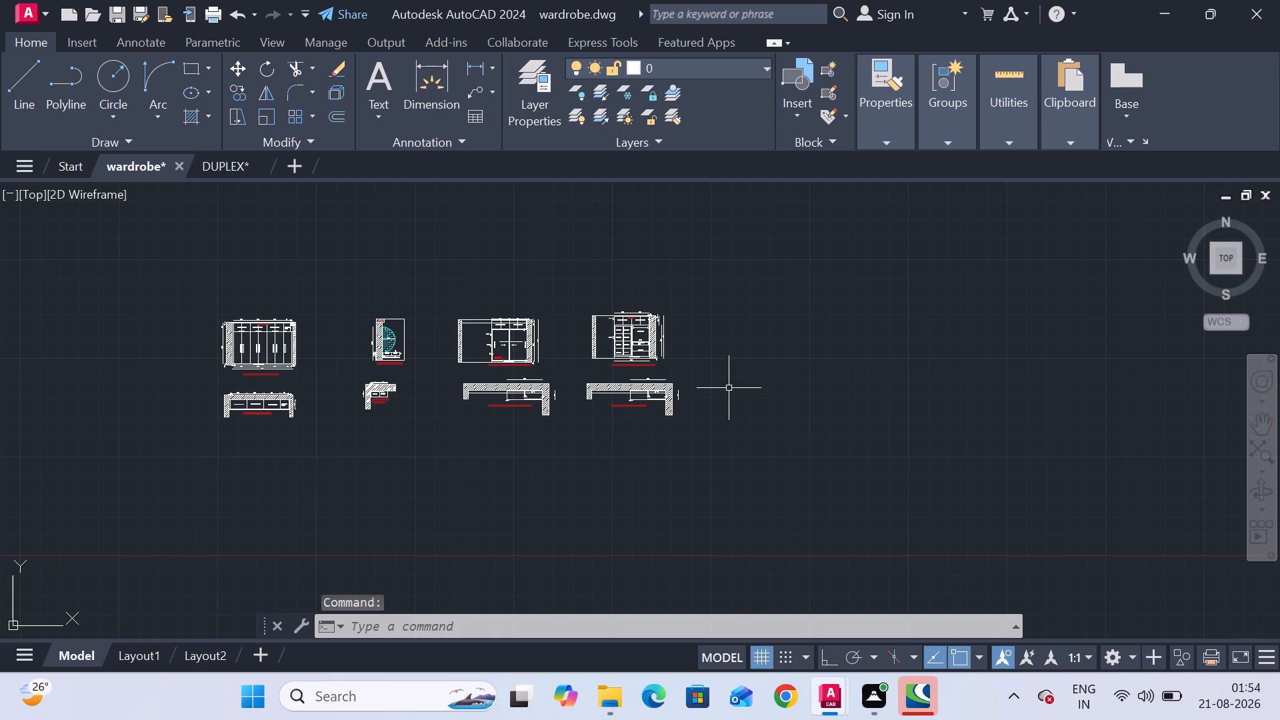
{"action": "scroll", "coordinate": [729, 386], "scroll_direction": "down", "scroll_amount": 2}
{"action": "middle_click_drag", "start_coordinate": [729, 383], "coordinate": [944, 306]}
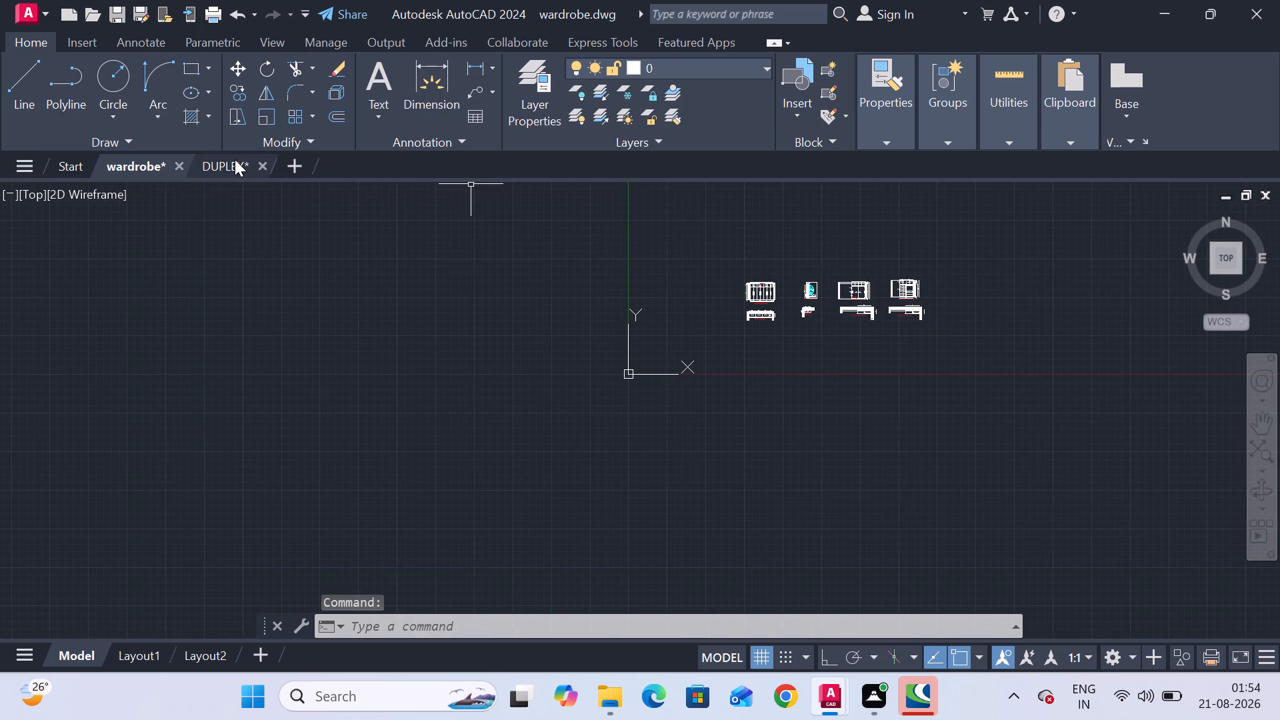
{"action": "left_click", "coordinate": [235, 159]}
{"action": "scroll", "coordinate": [517, 369], "scroll_direction": "down", "scroll_amount": 2}
{"action": "middle_click_drag", "start_coordinate": [414, 310], "coordinate": [389, 293]}
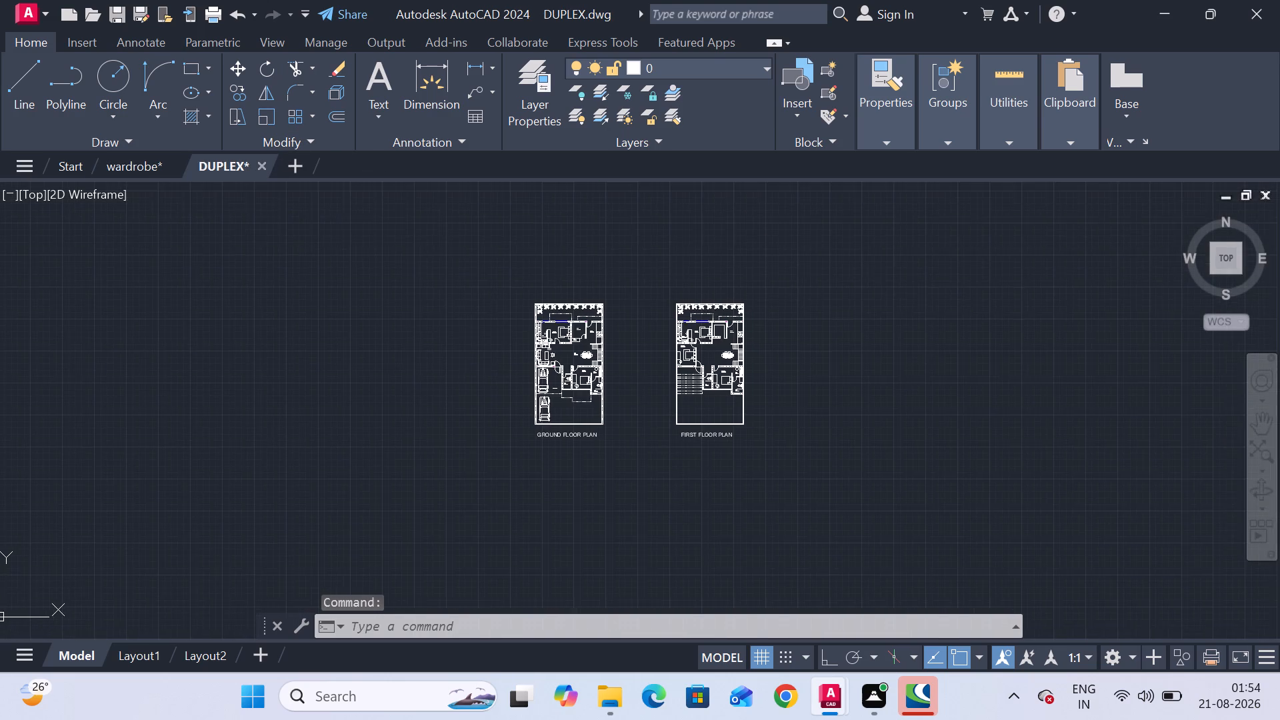
{"action": "middle_click_drag", "start_coordinate": [389, 293], "coordinate": [298, 229]}
{"action": "scroll", "coordinate": [344, 233], "scroll_direction": "up", "scroll_amount": 2}
{"action": "middle_click_drag", "start_coordinate": [344, 233], "coordinate": [241, 223]}
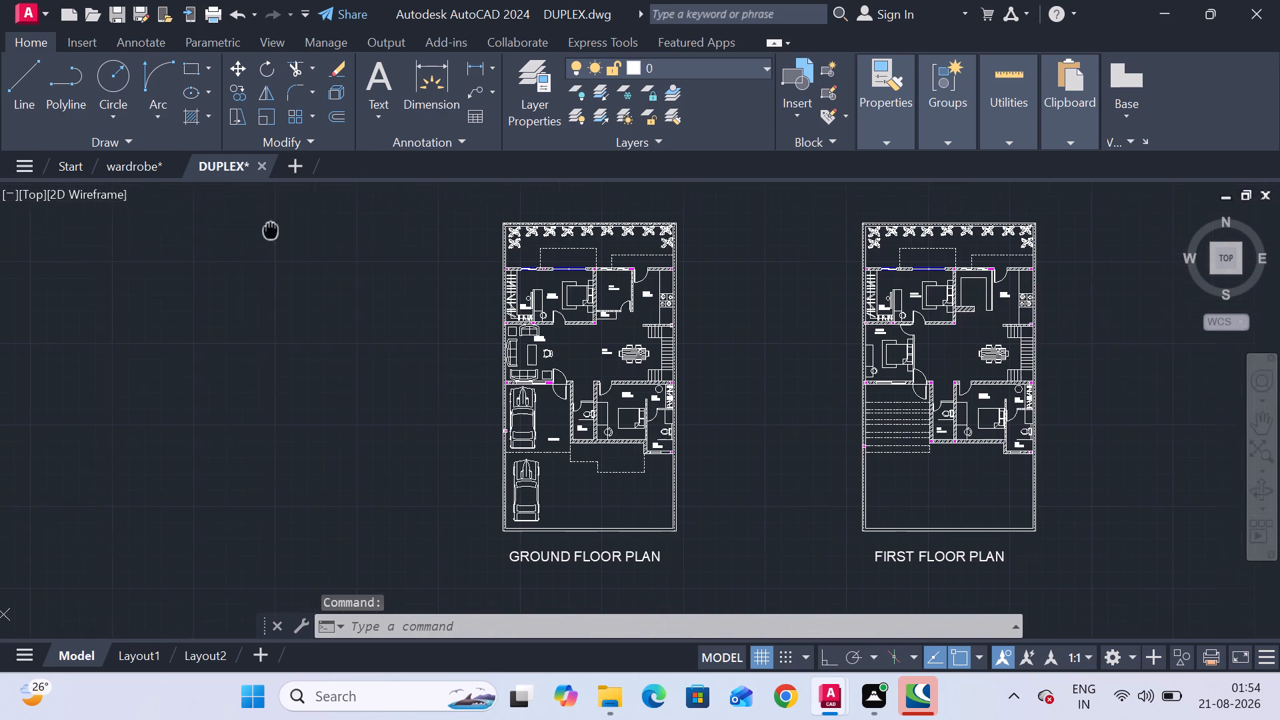
{"action": "middle_click_drag", "start_coordinate": [241, 223], "coordinate": [143, 209]}
{"action": "scroll", "coordinate": [223, 273], "scroll_direction": "down", "scroll_amount": 1}
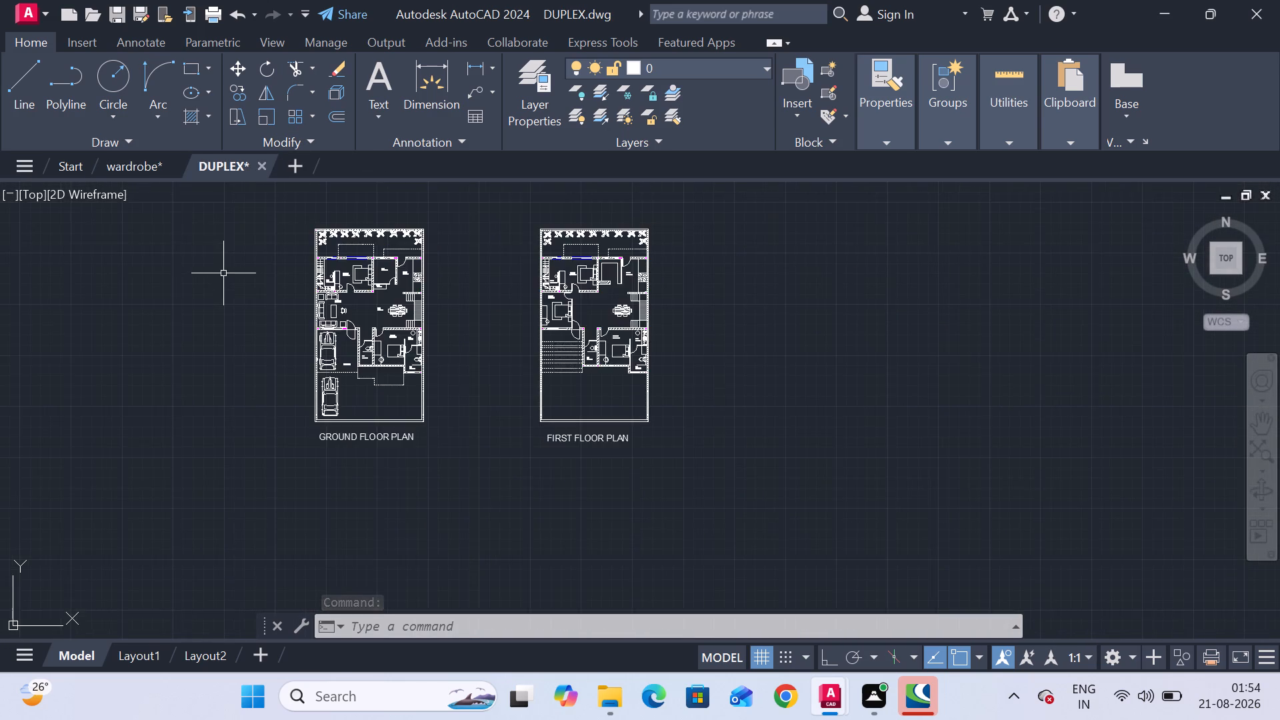
{"action": "middle_click_drag", "start_coordinate": [223, 273], "coordinate": [217, 319]}
{"action": "scroll", "coordinate": [217, 319], "scroll_direction": "up", "scroll_amount": 1}
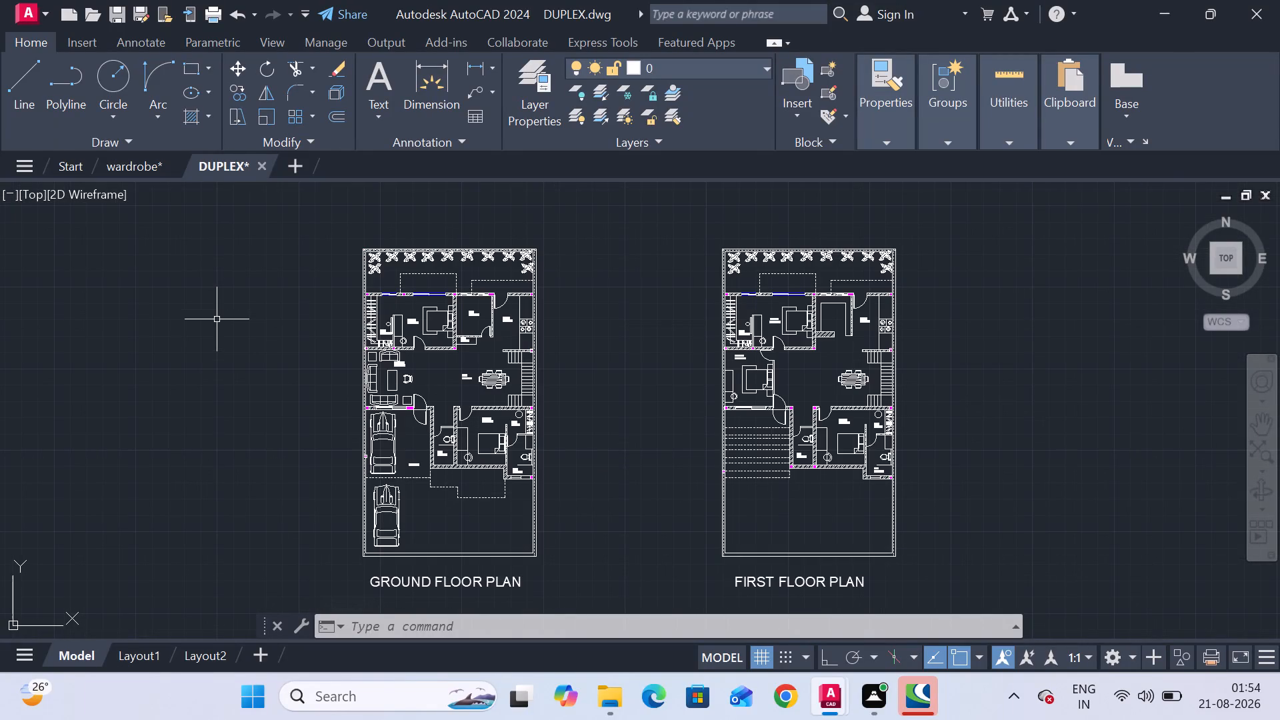
{"action": "middle_click_drag", "start_coordinate": [217, 319], "coordinate": [220, 291]}
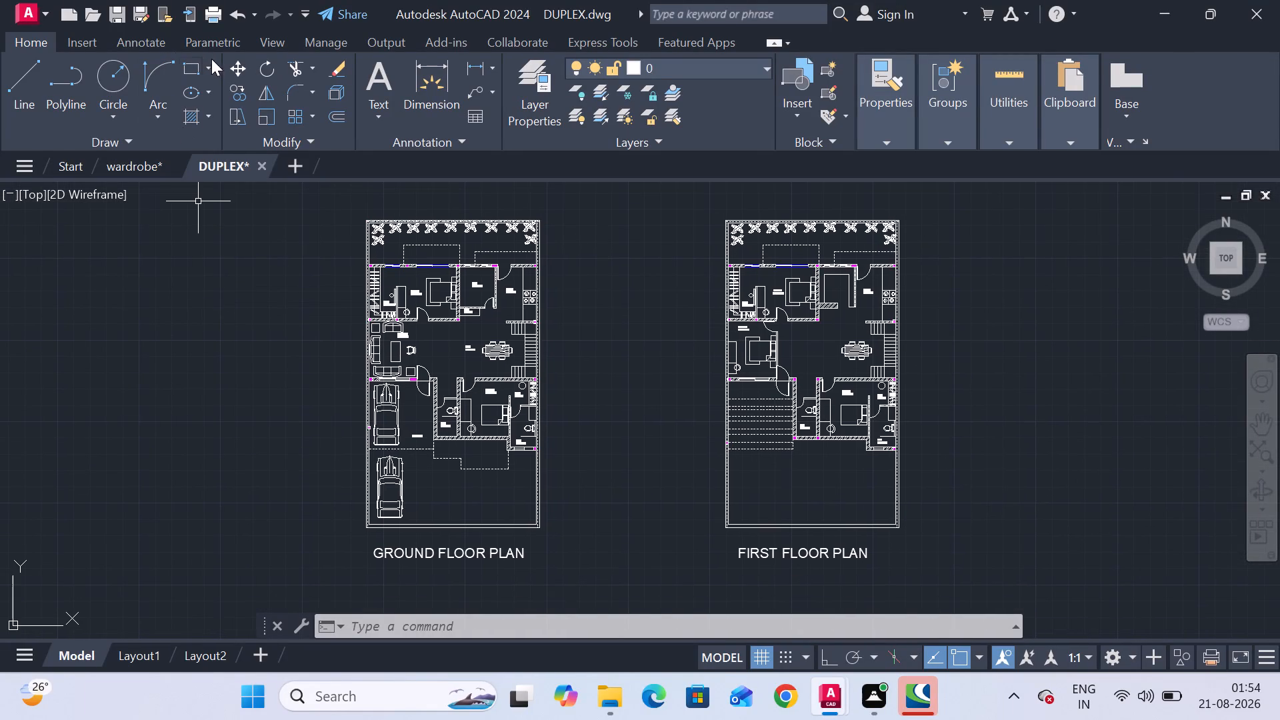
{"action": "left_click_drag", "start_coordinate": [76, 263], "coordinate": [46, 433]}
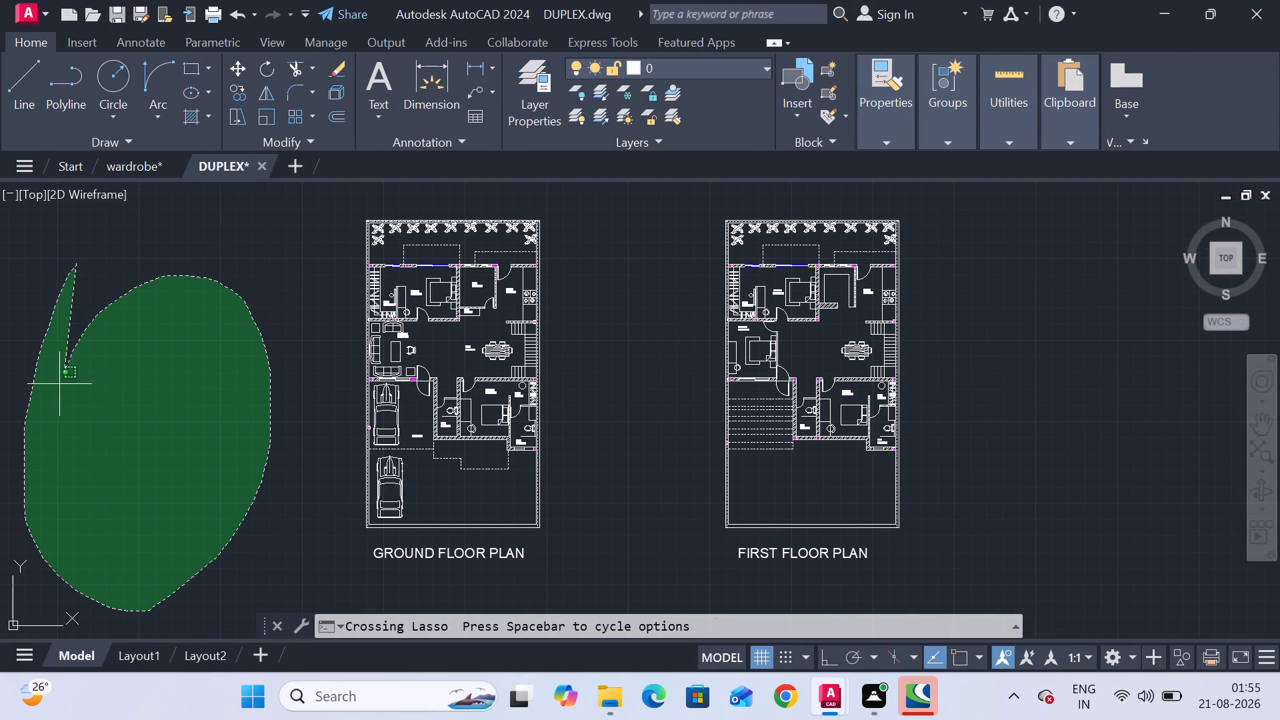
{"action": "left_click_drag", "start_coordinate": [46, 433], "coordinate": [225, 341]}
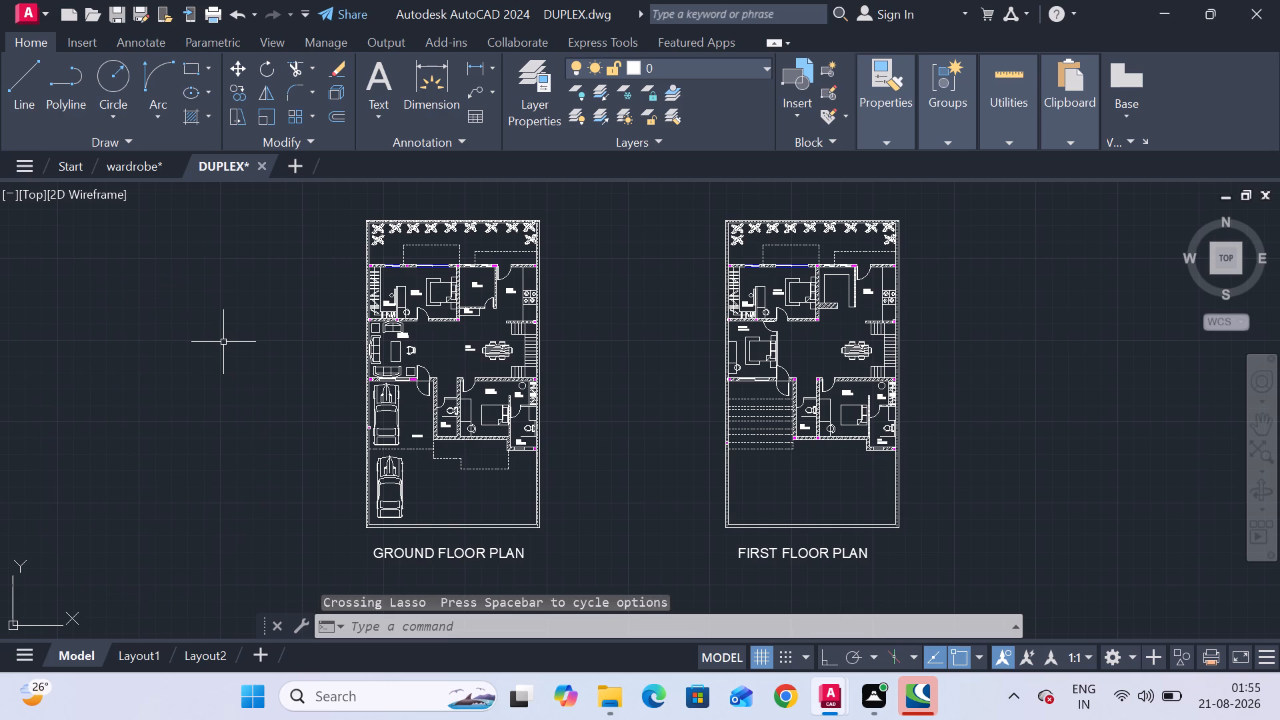
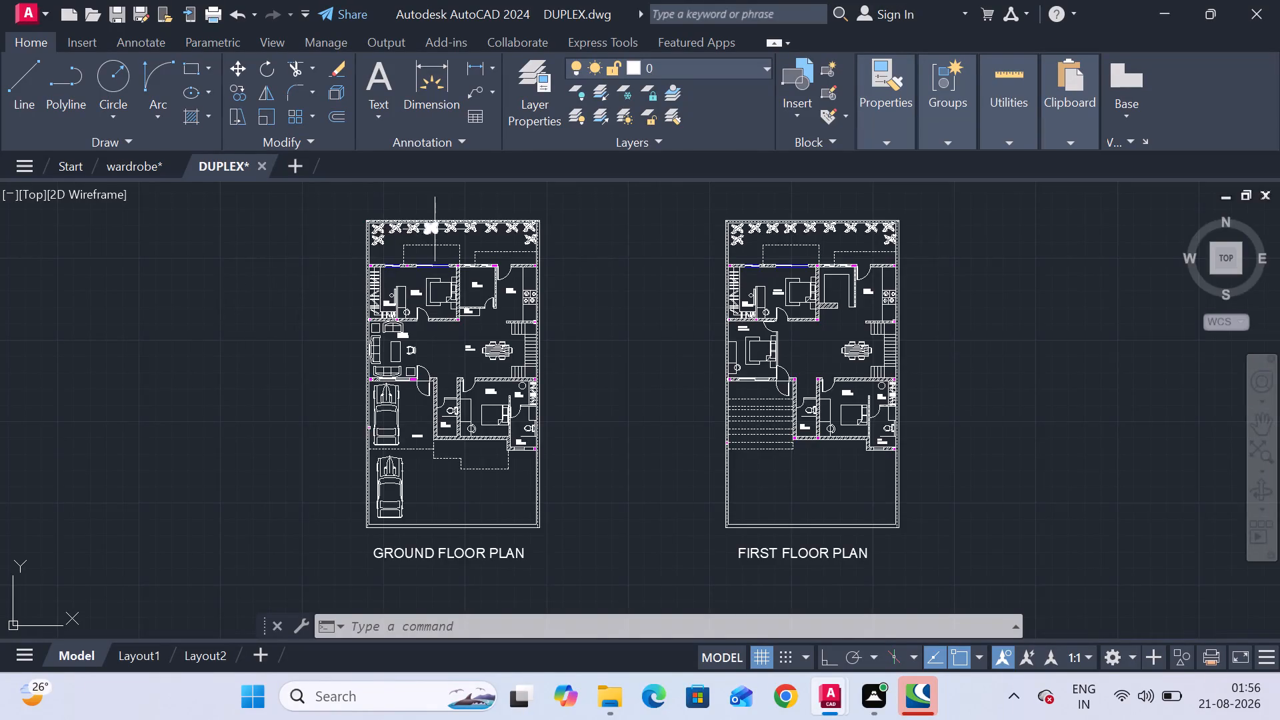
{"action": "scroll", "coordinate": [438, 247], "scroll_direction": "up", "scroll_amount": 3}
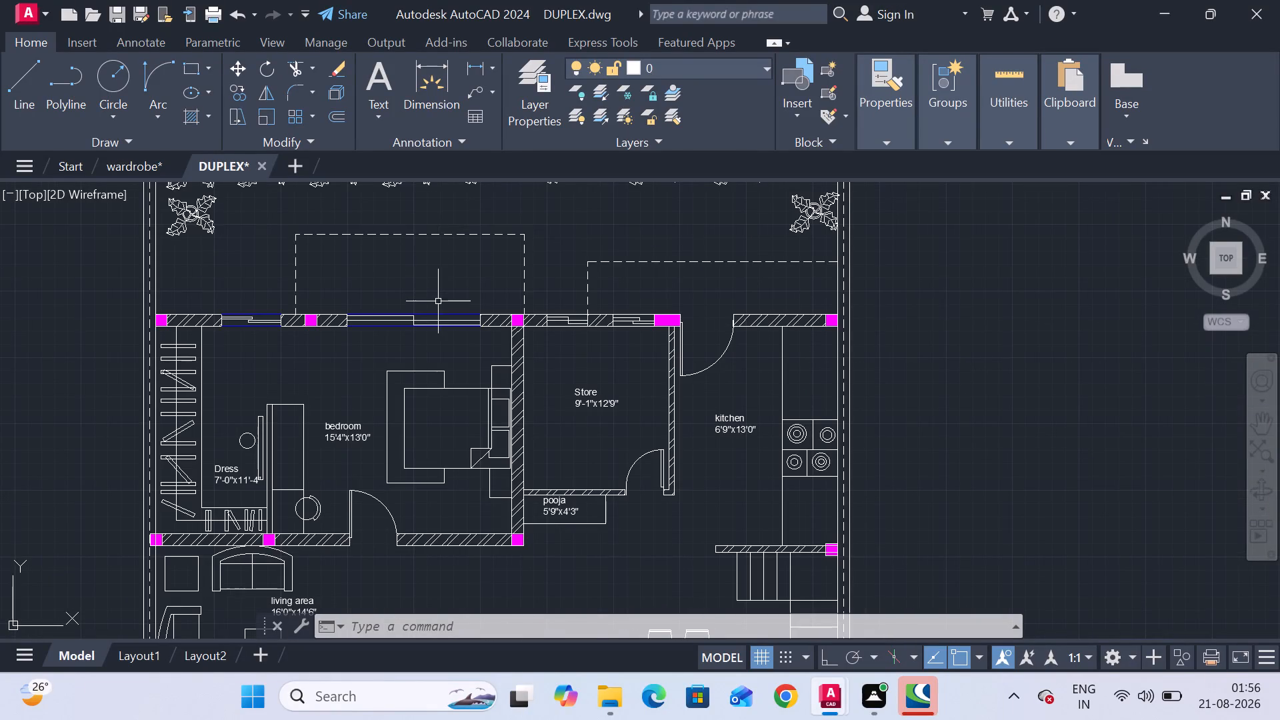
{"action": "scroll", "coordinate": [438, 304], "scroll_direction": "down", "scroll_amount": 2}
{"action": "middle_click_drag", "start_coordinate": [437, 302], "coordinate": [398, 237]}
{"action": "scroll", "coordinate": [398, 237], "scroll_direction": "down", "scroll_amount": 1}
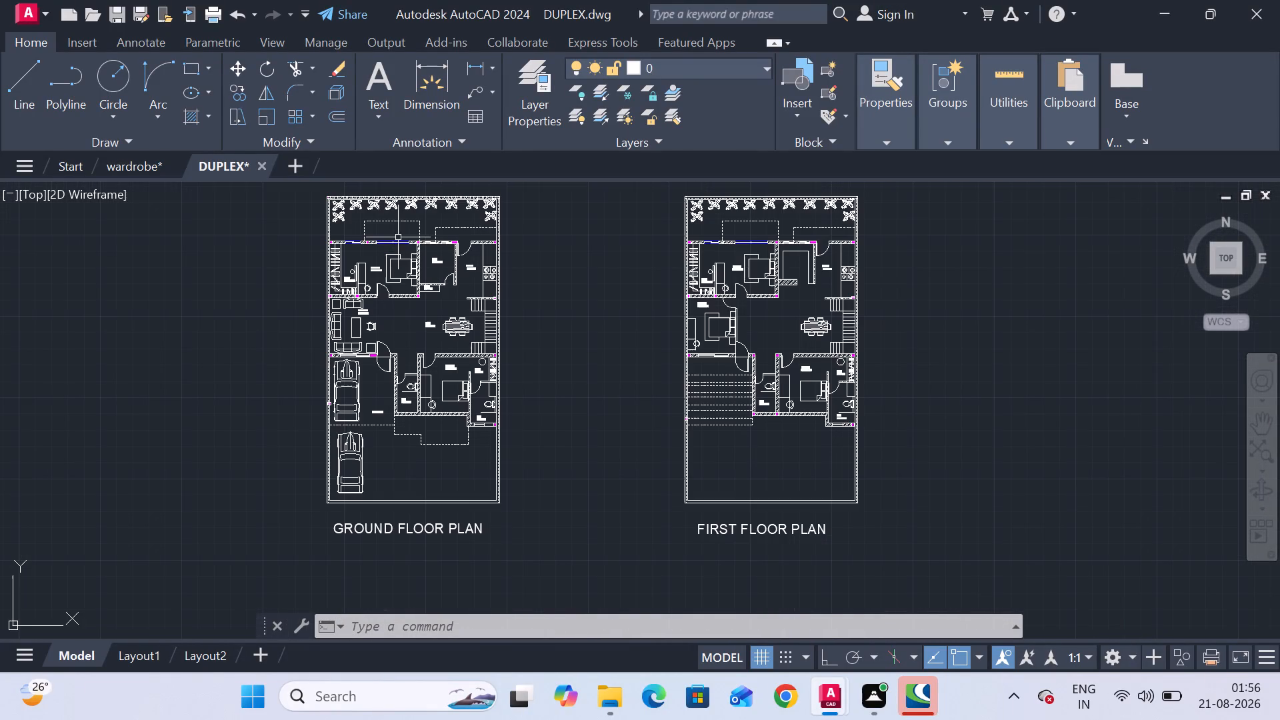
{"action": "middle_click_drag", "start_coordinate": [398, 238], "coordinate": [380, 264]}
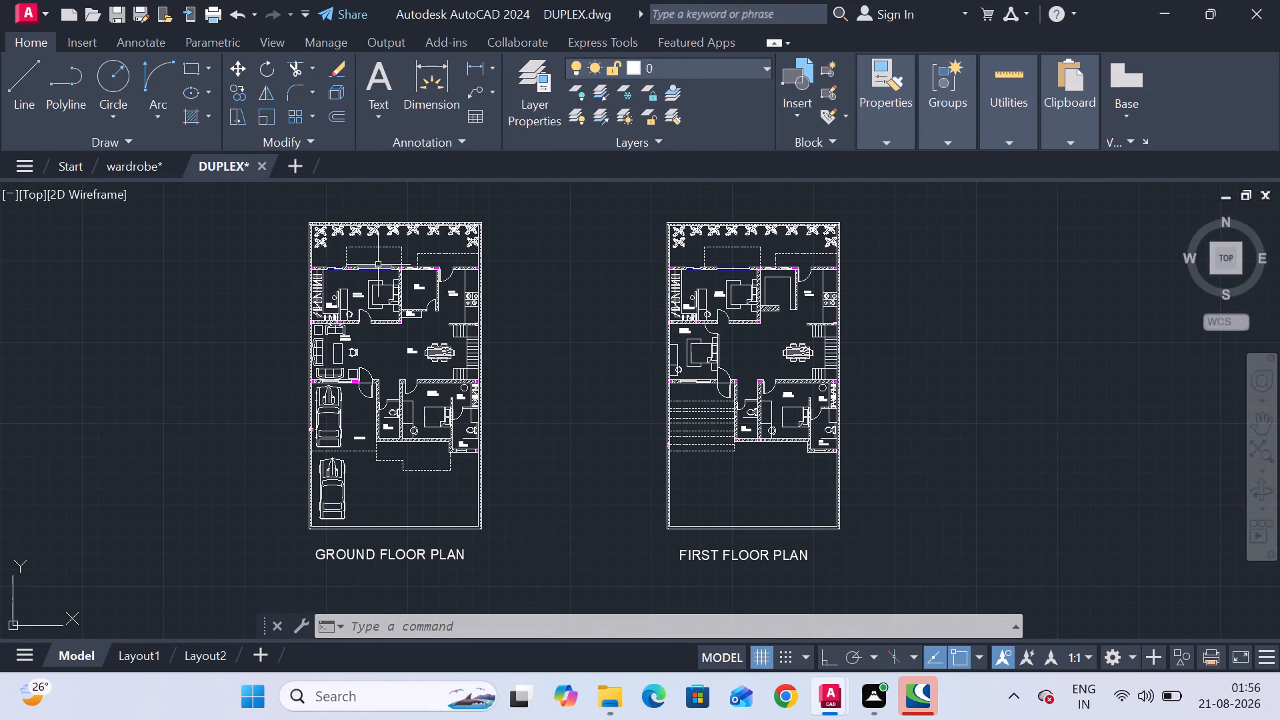
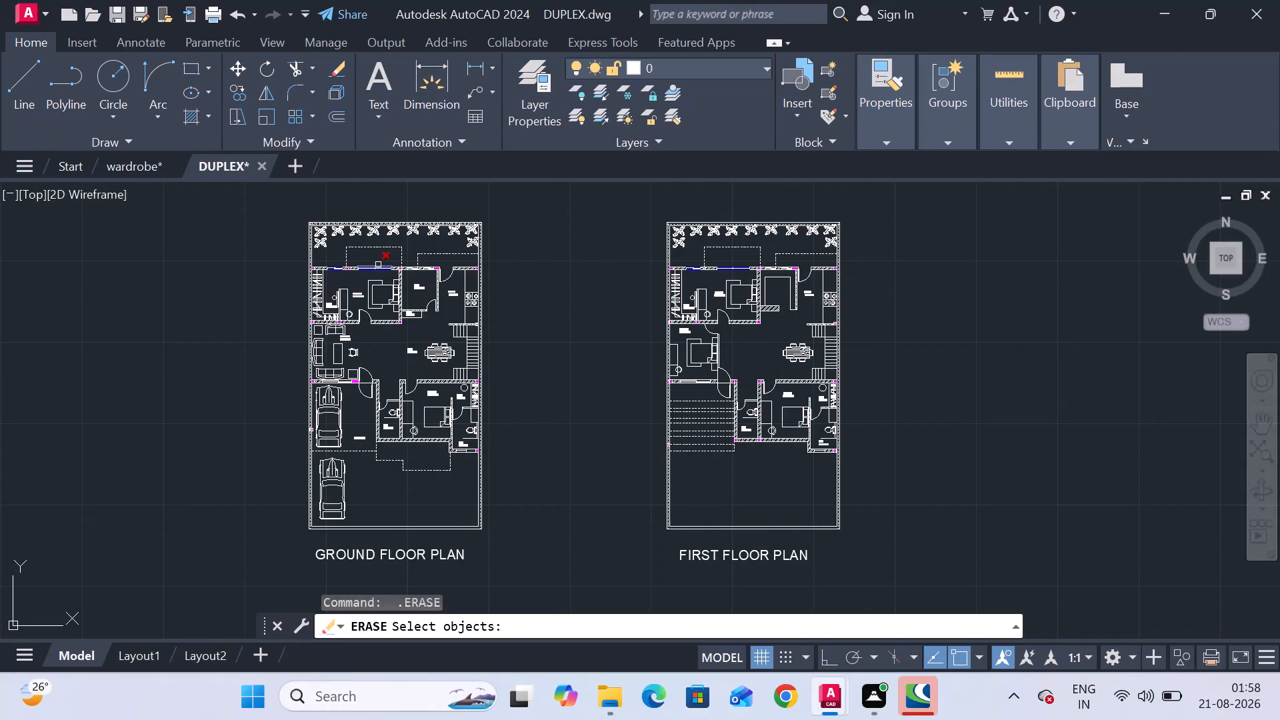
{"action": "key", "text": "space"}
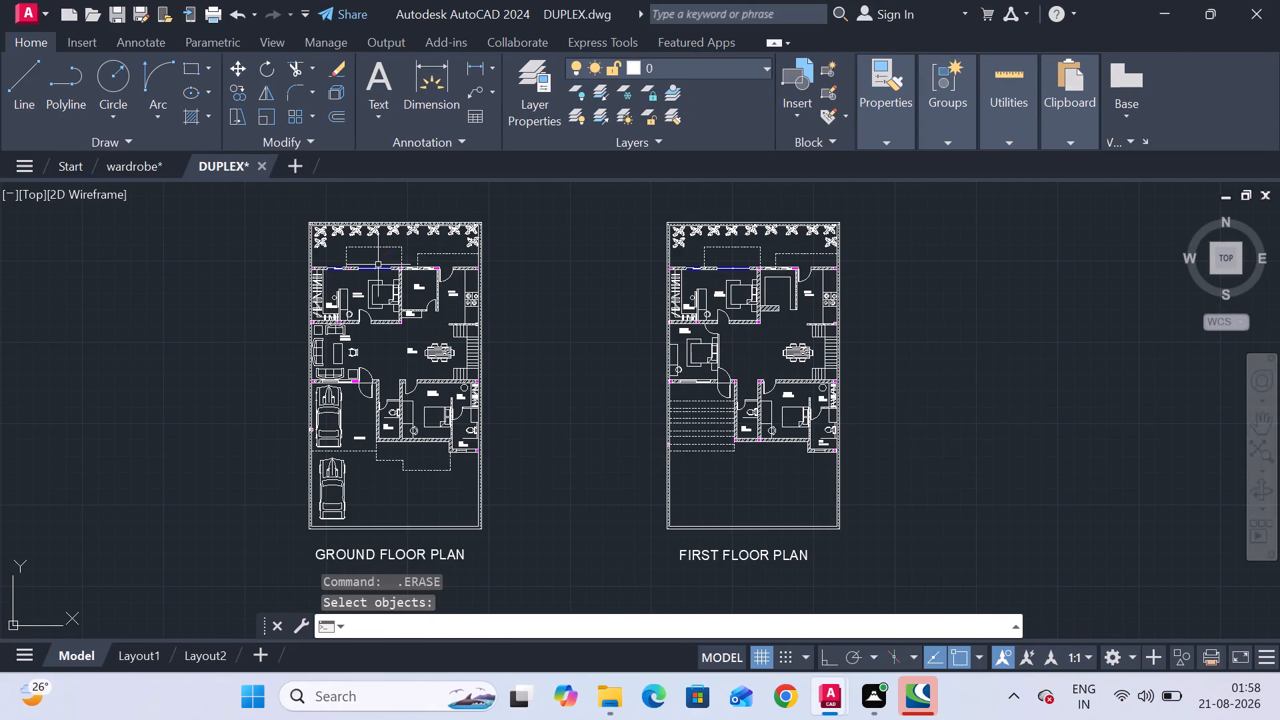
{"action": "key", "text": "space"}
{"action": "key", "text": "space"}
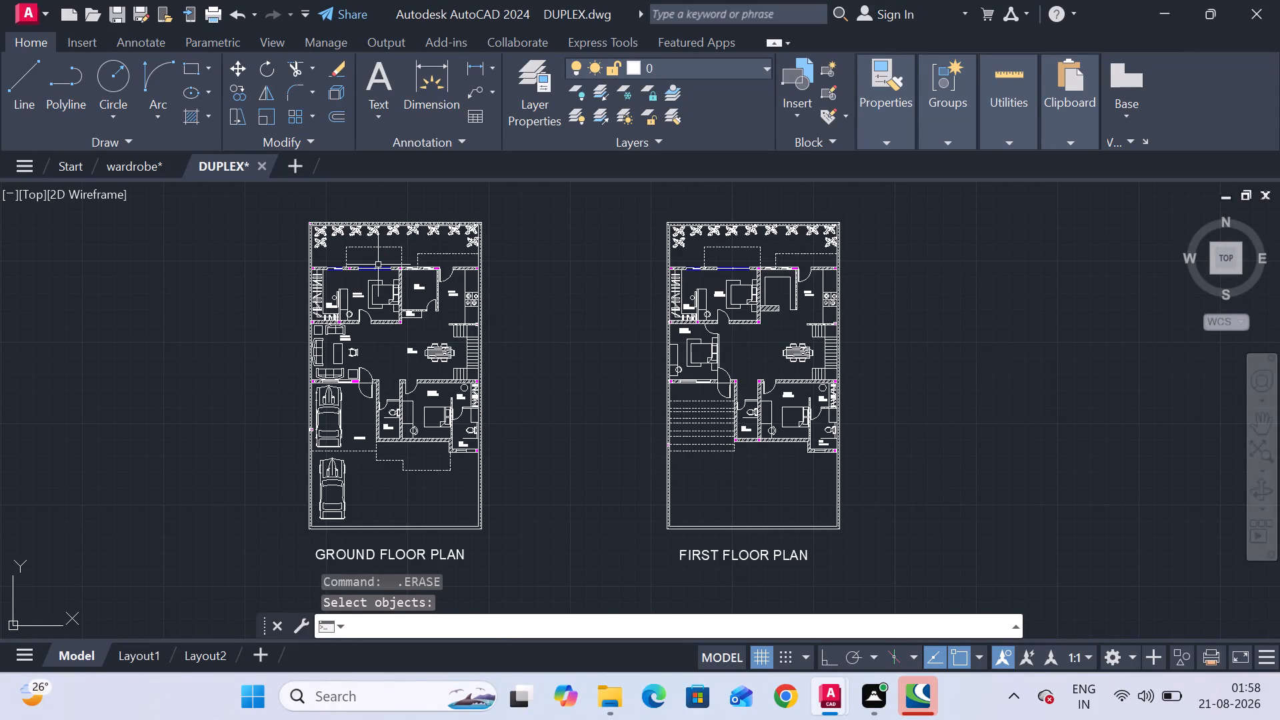
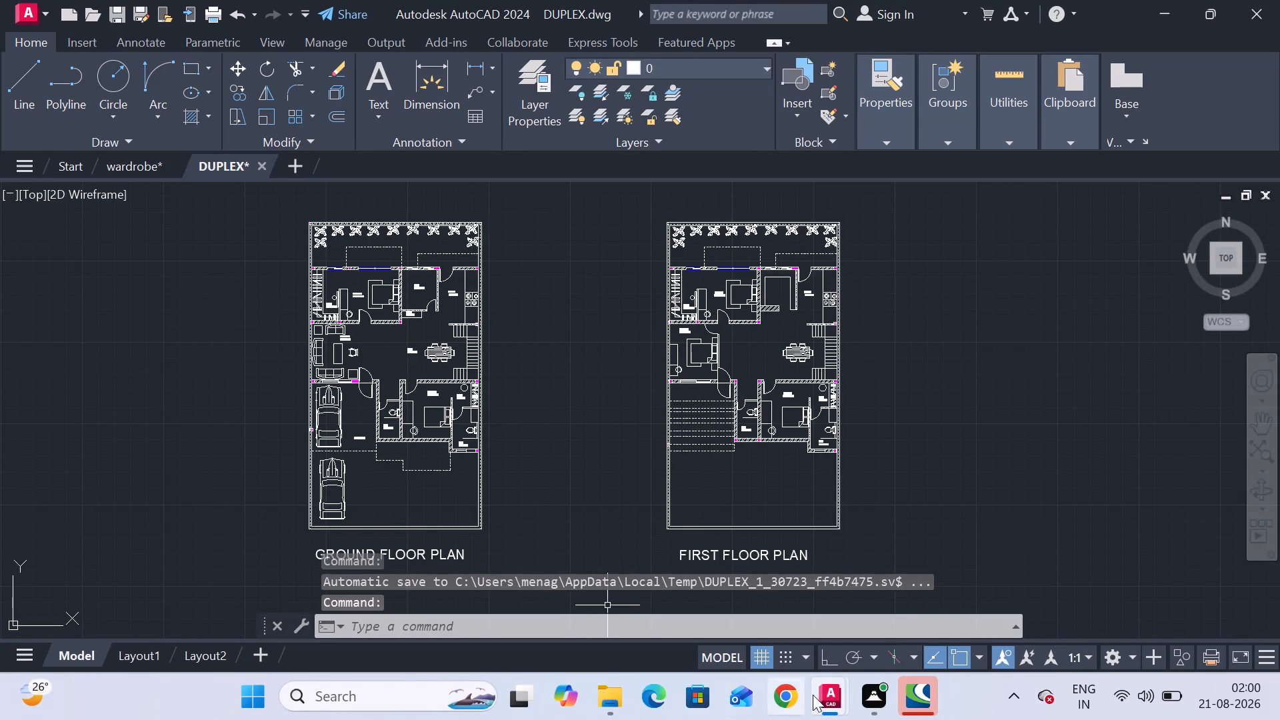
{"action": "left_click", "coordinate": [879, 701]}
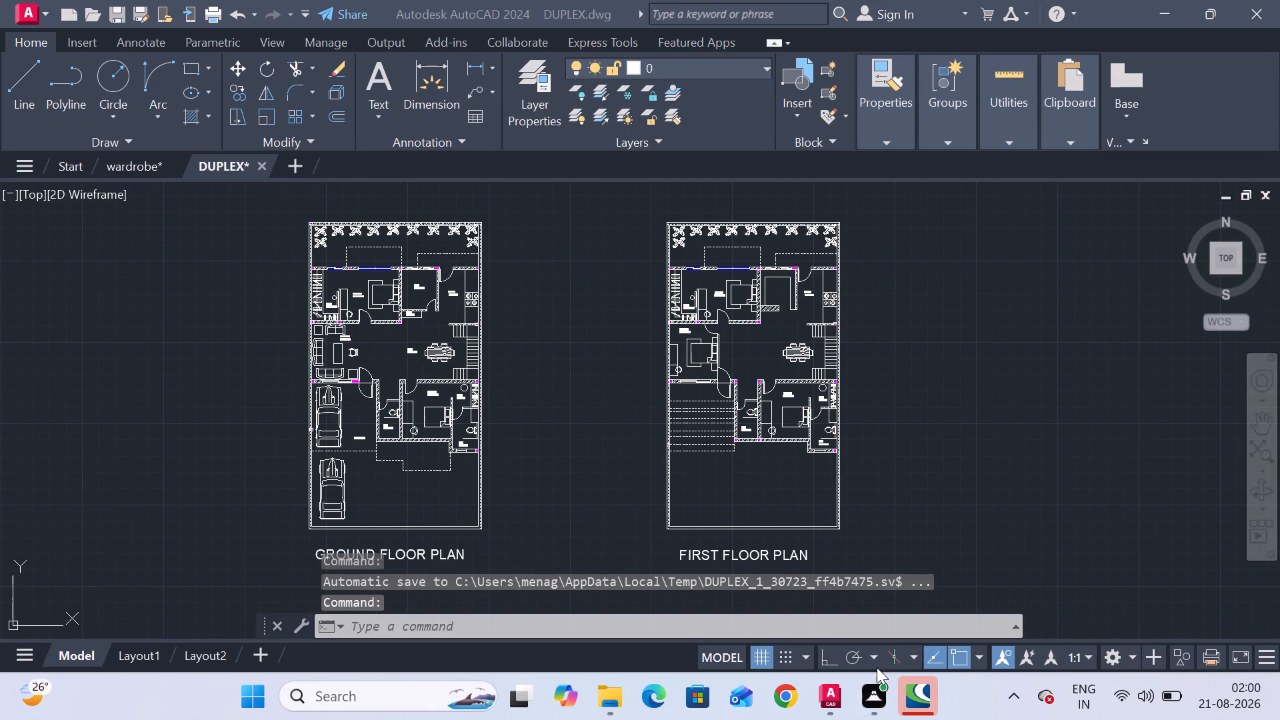
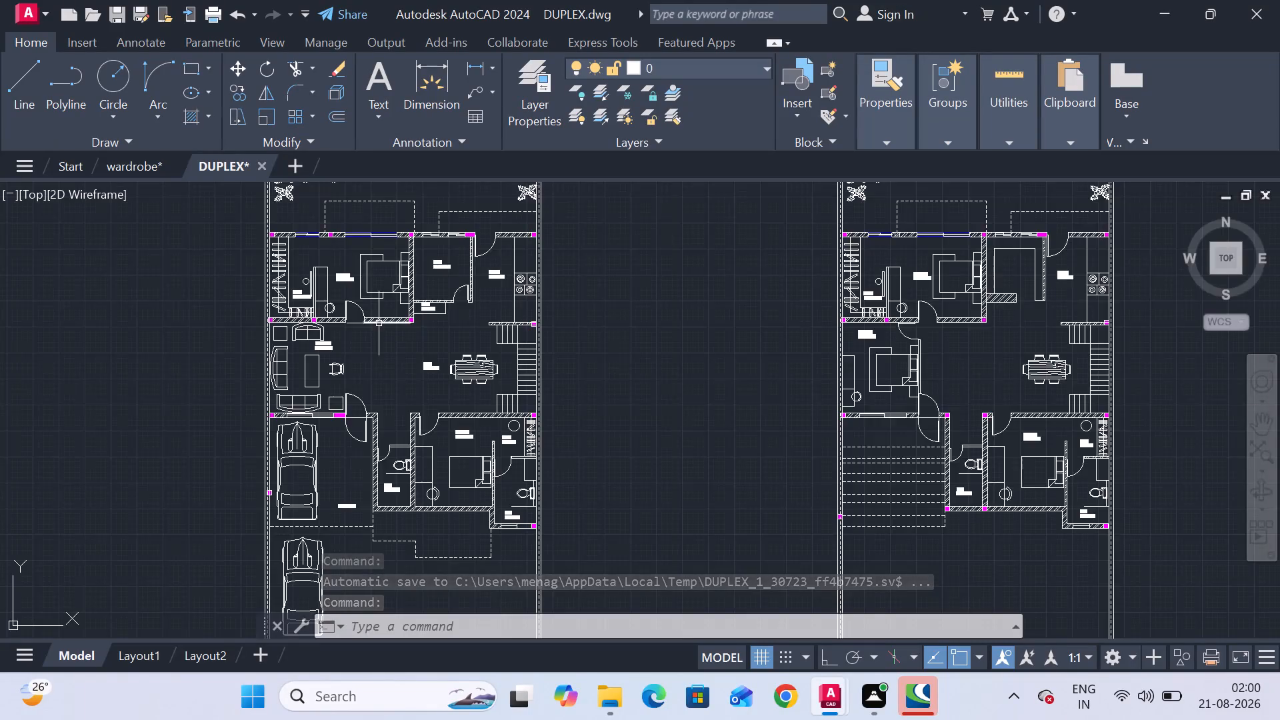
Examine the ground floor's living area and lobby, and the overall layout of the ground and first floor plans.
{"action": "scroll", "coordinate": [379, 323], "scroll_direction": "up", "scroll_amount": 3}
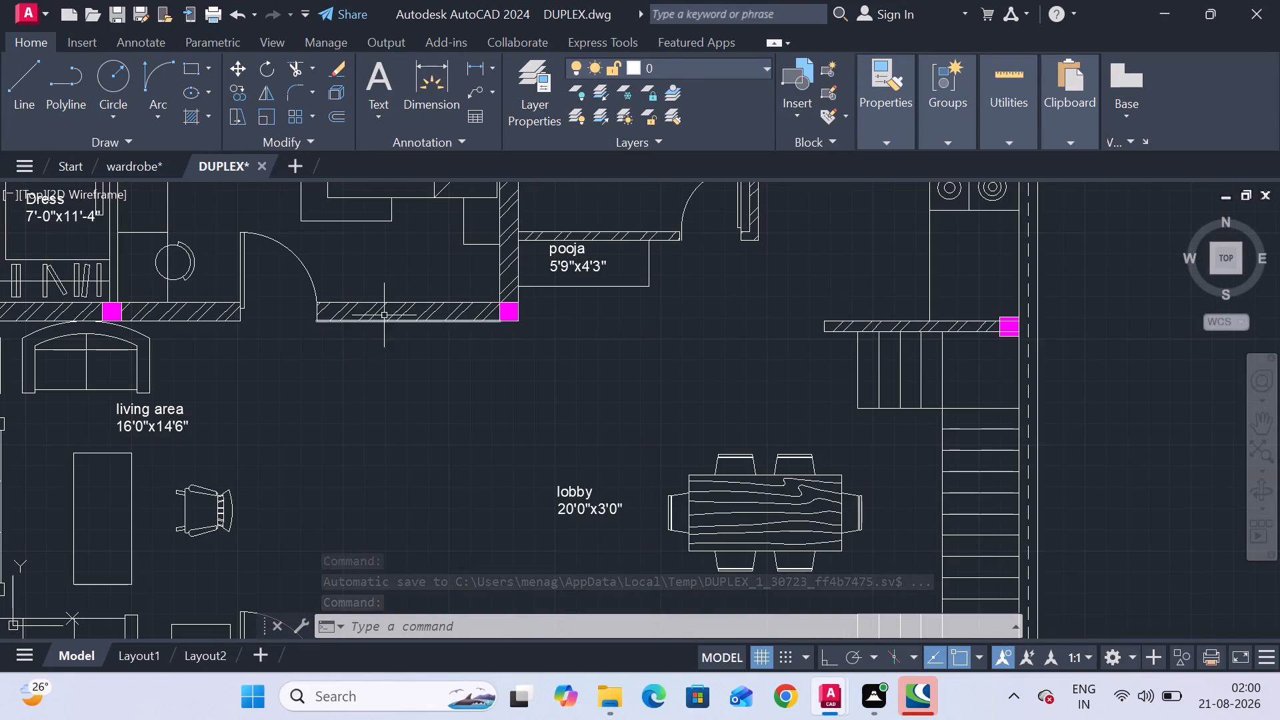
{"action": "scroll", "coordinate": [435, 315], "scroll_direction": "down", "scroll_amount": 3}
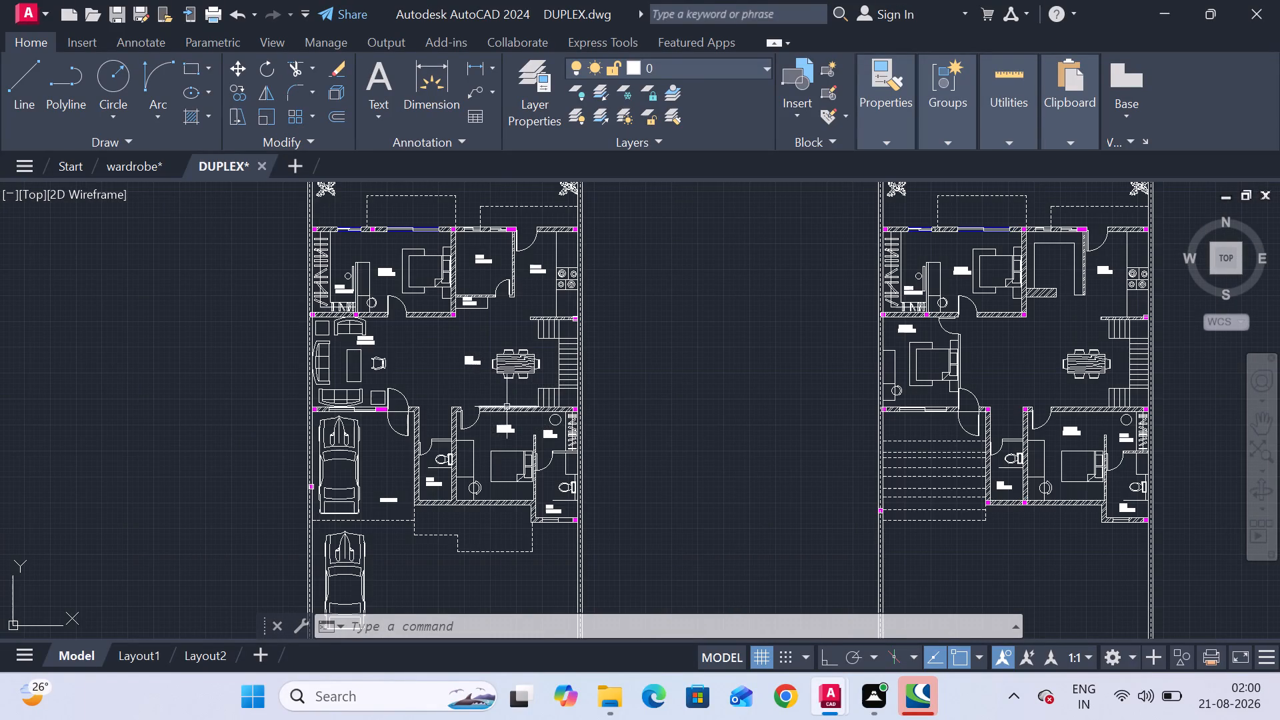
{"action": "scroll", "coordinate": [496, 377], "scroll_direction": "down", "scroll_amount": 1}
{"action": "middle_click_drag", "start_coordinate": [494, 373], "coordinate": [463, 355]}
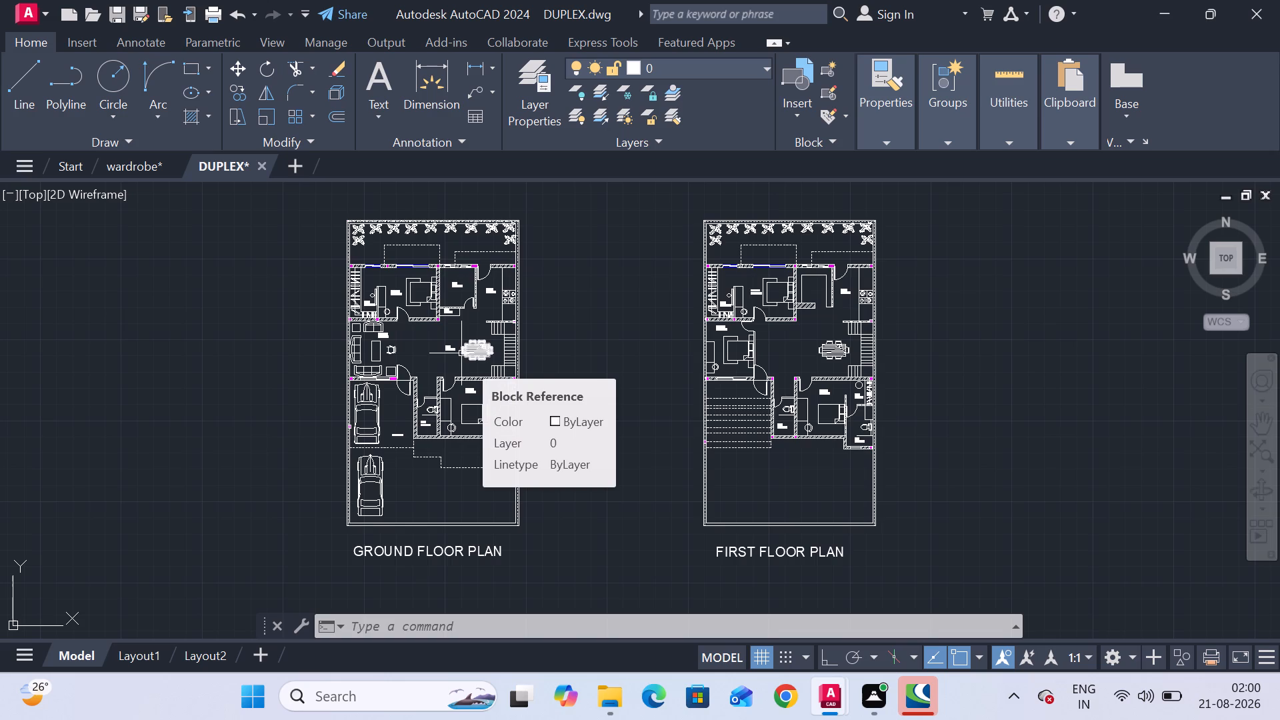
{"action": "scroll", "coordinate": [587, 332], "scroll_direction": "down", "scroll_amount": 2}
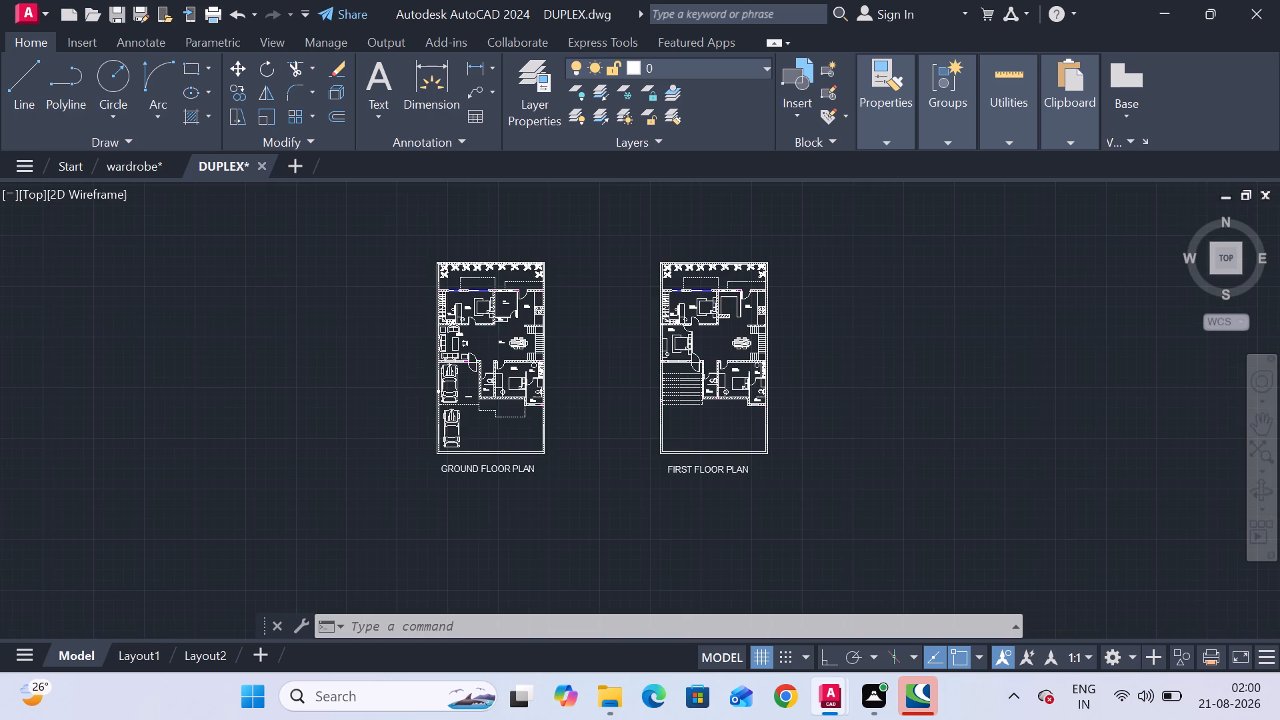
{"action": "scroll", "coordinate": [587, 332], "scroll_direction": "up", "scroll_amount": 2}
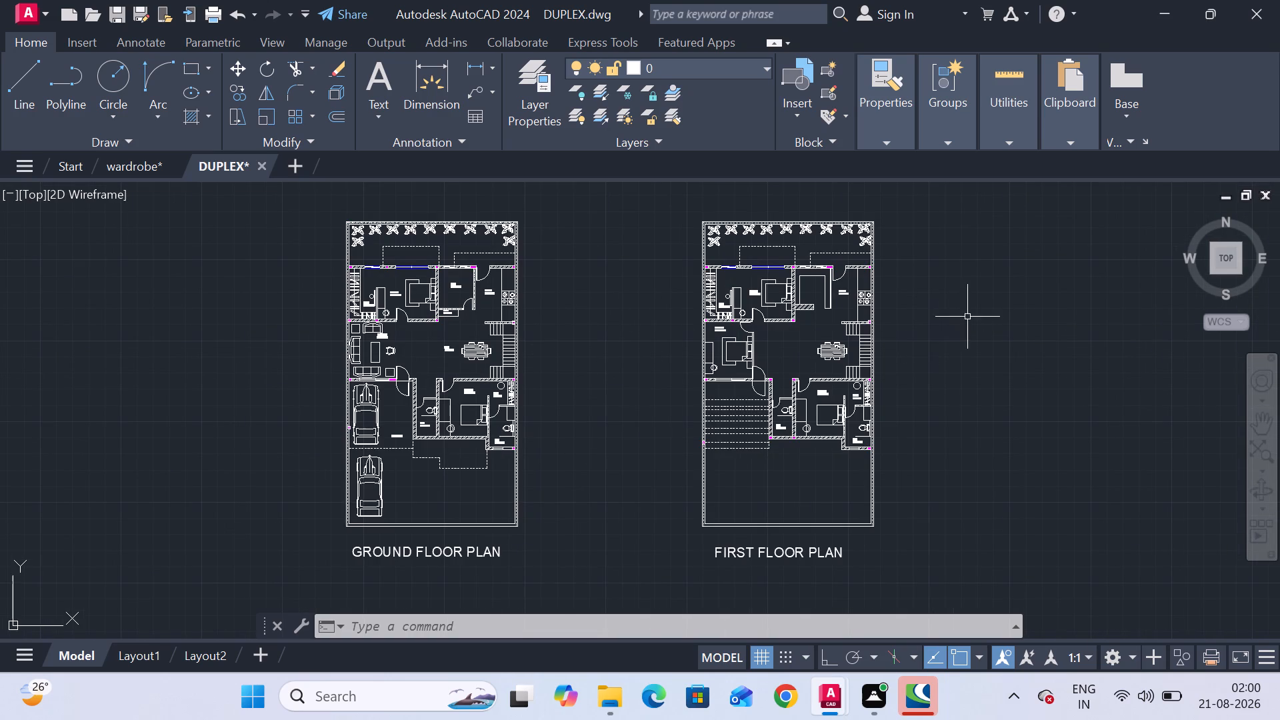
{"action": "middle_click_drag", "start_coordinate": [969, 313], "coordinate": [863, 343]}
{"action": "middle_click_drag", "start_coordinate": [862, 332], "coordinate": [906, 296]}
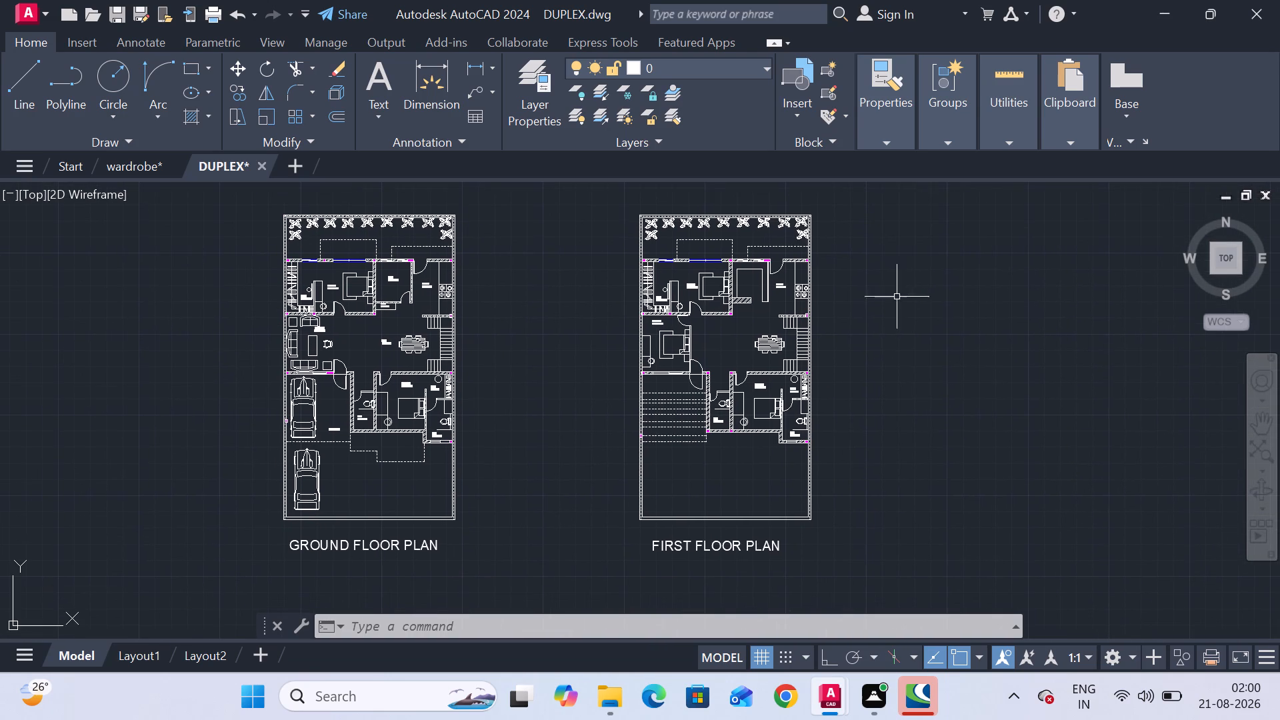
Inspect the first floor plan's bedrooms, toilets, kitchen and hatched walls up close.
{"action": "scroll", "coordinate": [723, 290], "scroll_direction": "up", "scroll_amount": 2}
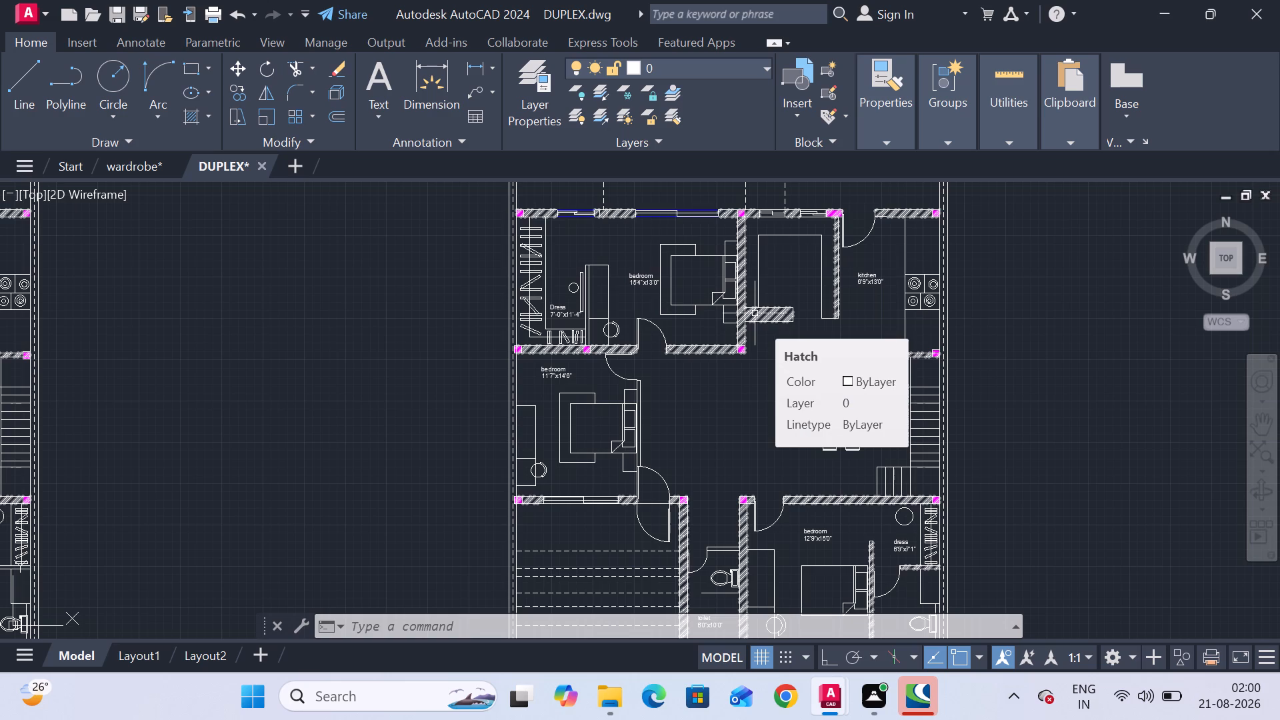
{"action": "scroll", "coordinate": [755, 313], "scroll_direction": "down", "scroll_amount": 1}
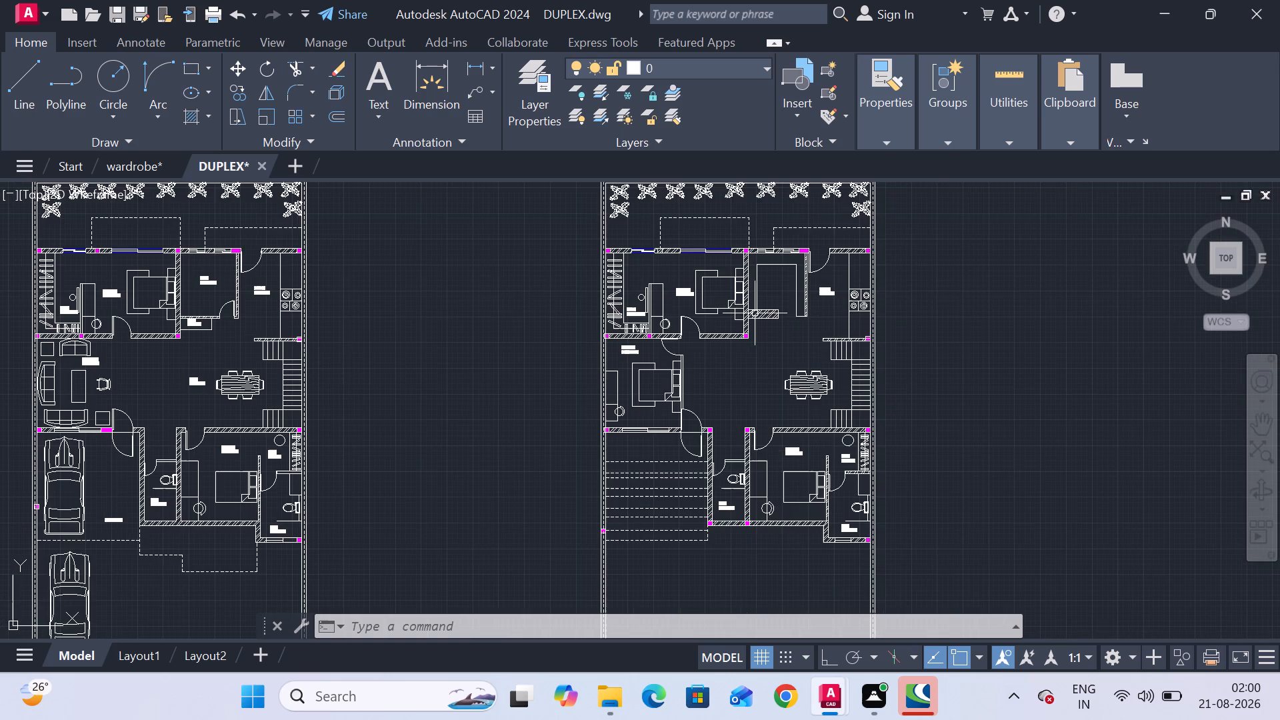
{"action": "scroll", "coordinate": [742, 514], "scroll_direction": "up", "scroll_amount": 3}
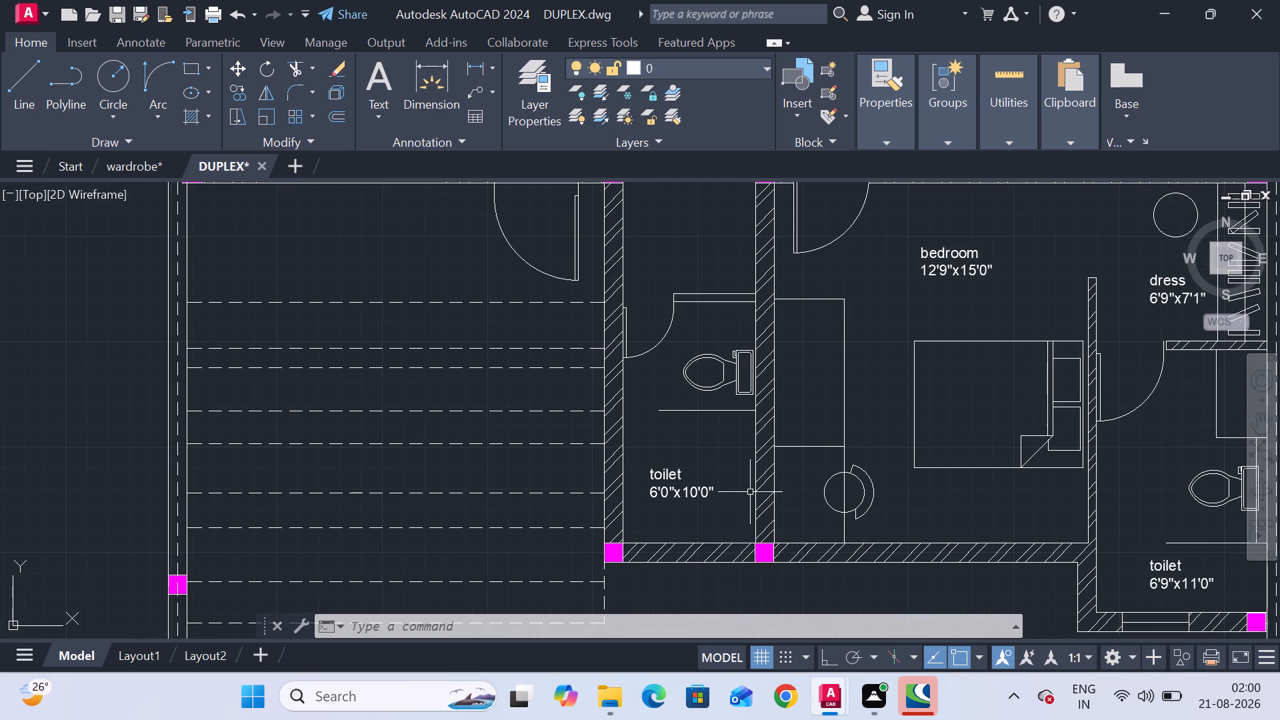
{"action": "scroll", "coordinate": [761, 479], "scroll_direction": "down", "scroll_amount": 3}
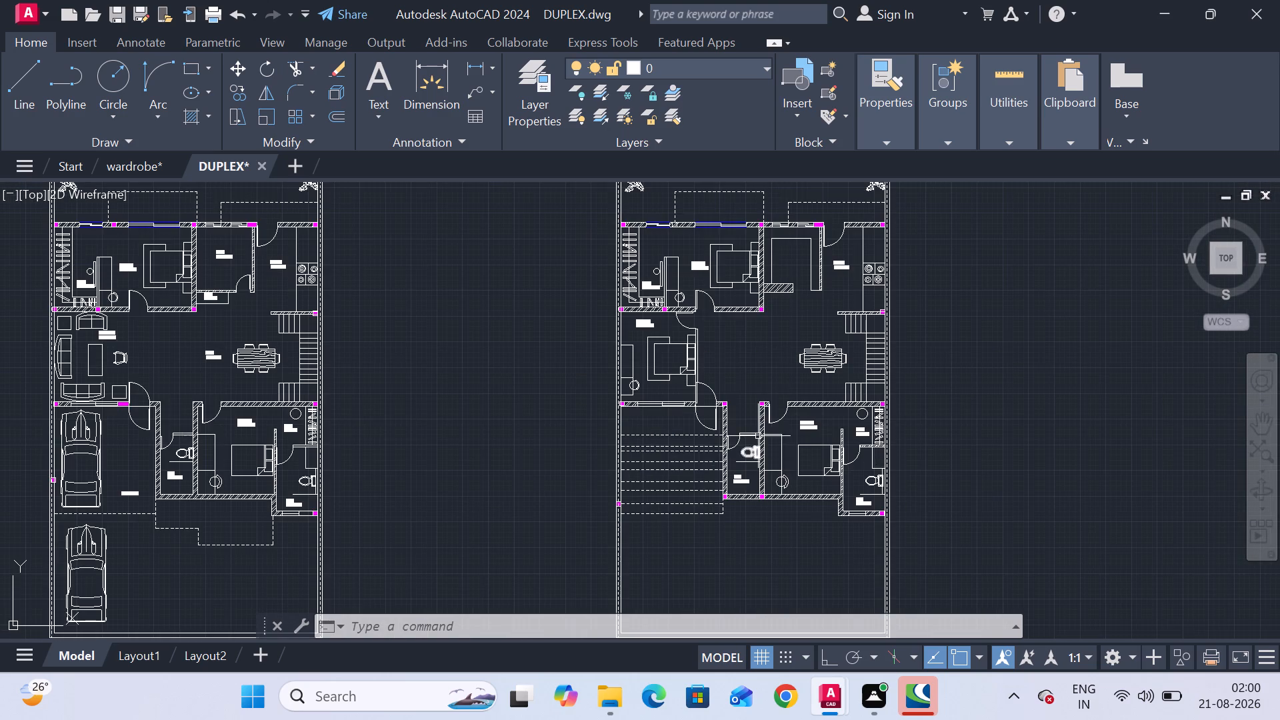
{"action": "scroll", "coordinate": [735, 309], "scroll_direction": "up", "scroll_amount": 1}
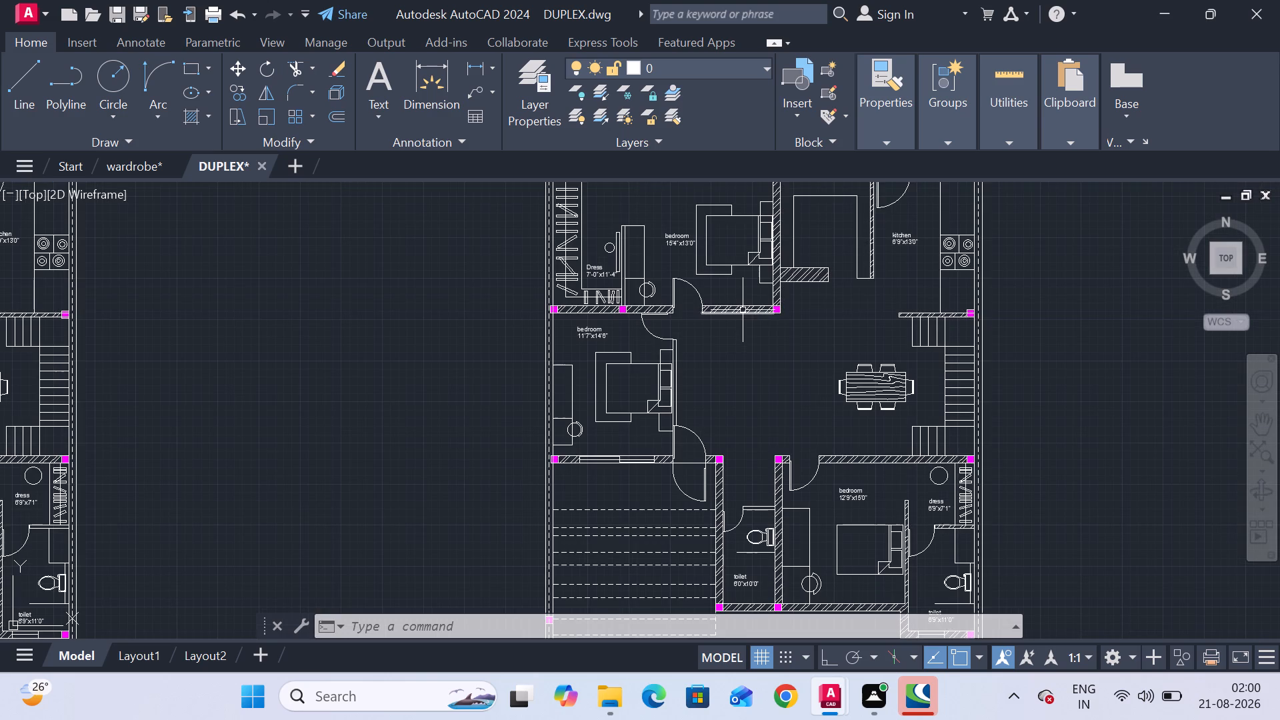
{"action": "scroll", "coordinate": [739, 311], "scroll_direction": "up", "scroll_amount": 3}
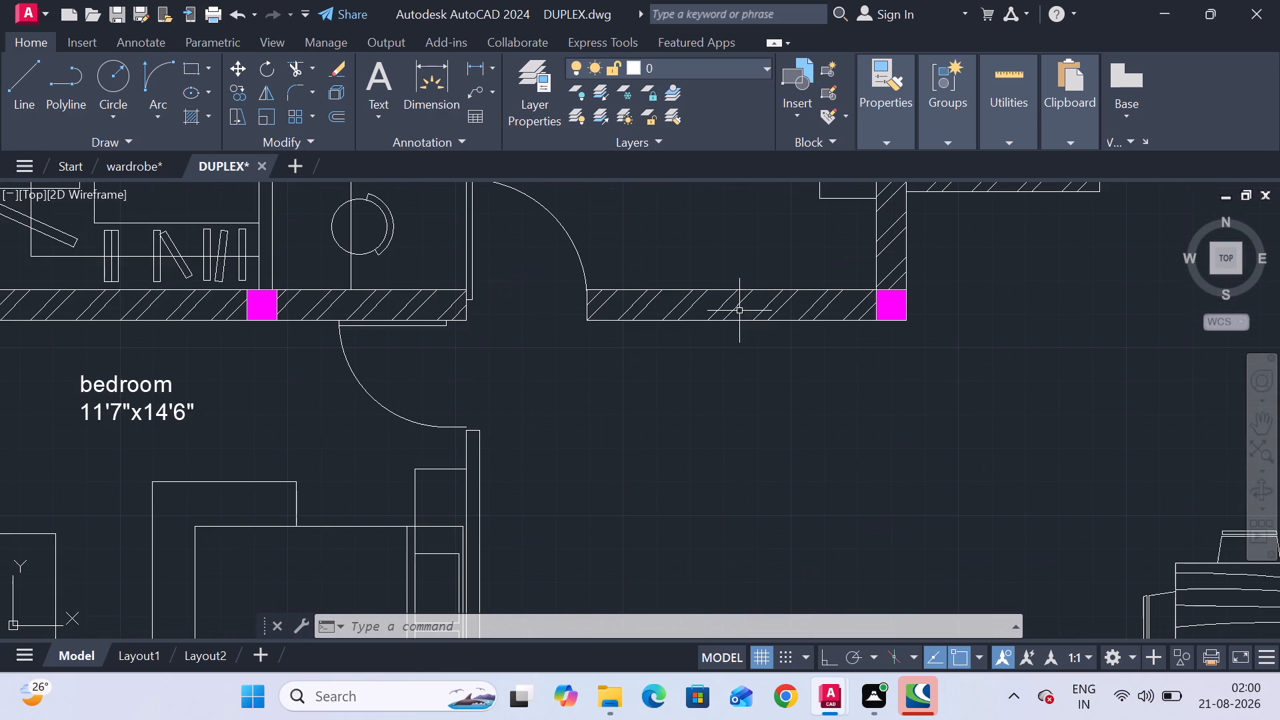
{"action": "scroll", "coordinate": [732, 307], "scroll_direction": "down", "scroll_amount": 3}
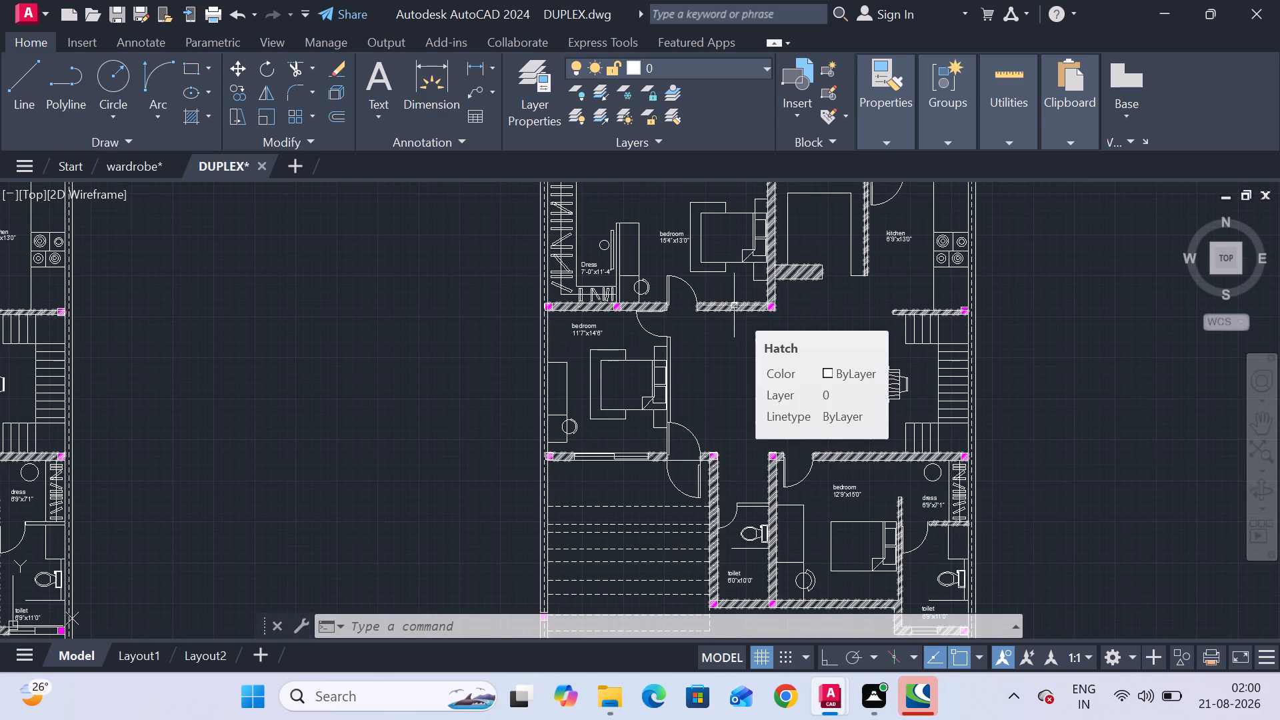
Review the ground floor plan around the living area, pooja, kitchen and lobby, and compare both floor plans as a whole.
{"action": "scroll", "coordinate": [734, 305], "scroll_direction": "down", "scroll_amount": 1}
{"action": "middle_click_drag", "start_coordinate": [341, 307], "coordinate": [457, 291]}
{"action": "scroll", "coordinate": [341, 307], "scroll_direction": "down", "scroll_amount": 1}
{"action": "scroll", "coordinate": [341, 285], "scroll_direction": "up", "scroll_amount": 4}
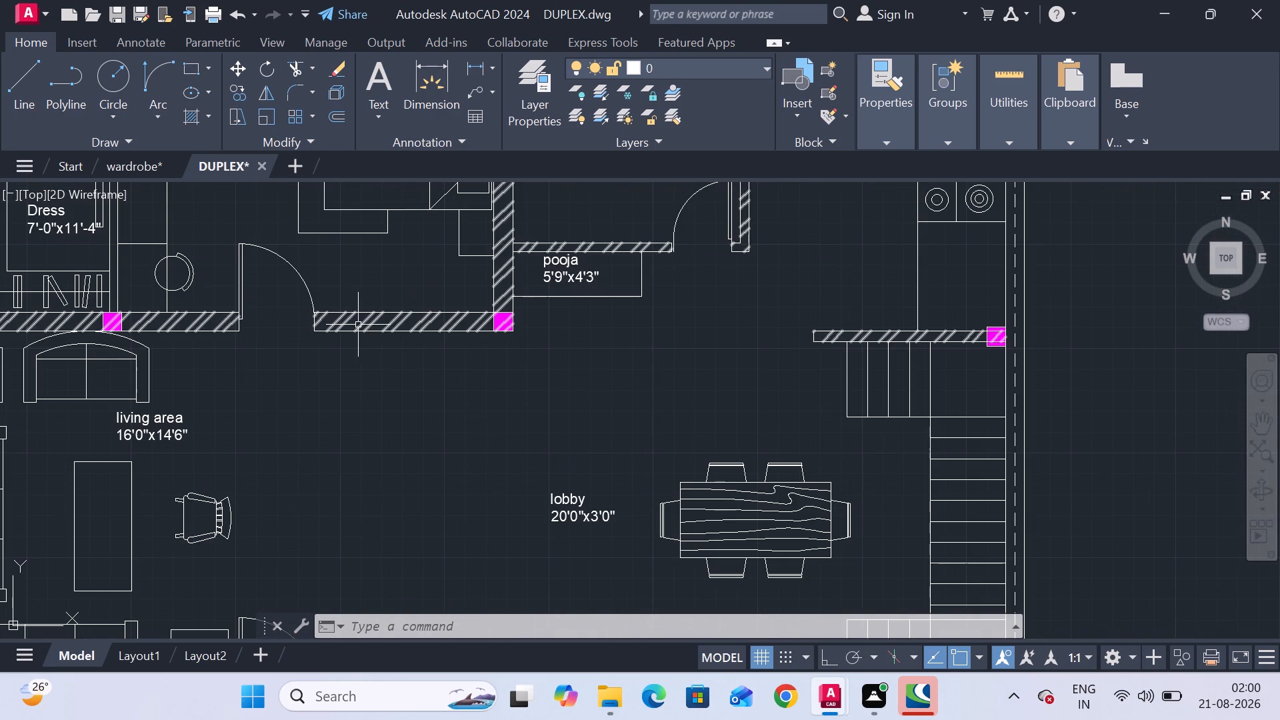
{"action": "scroll", "coordinate": [358, 325], "scroll_direction": "down", "scroll_amount": 3}
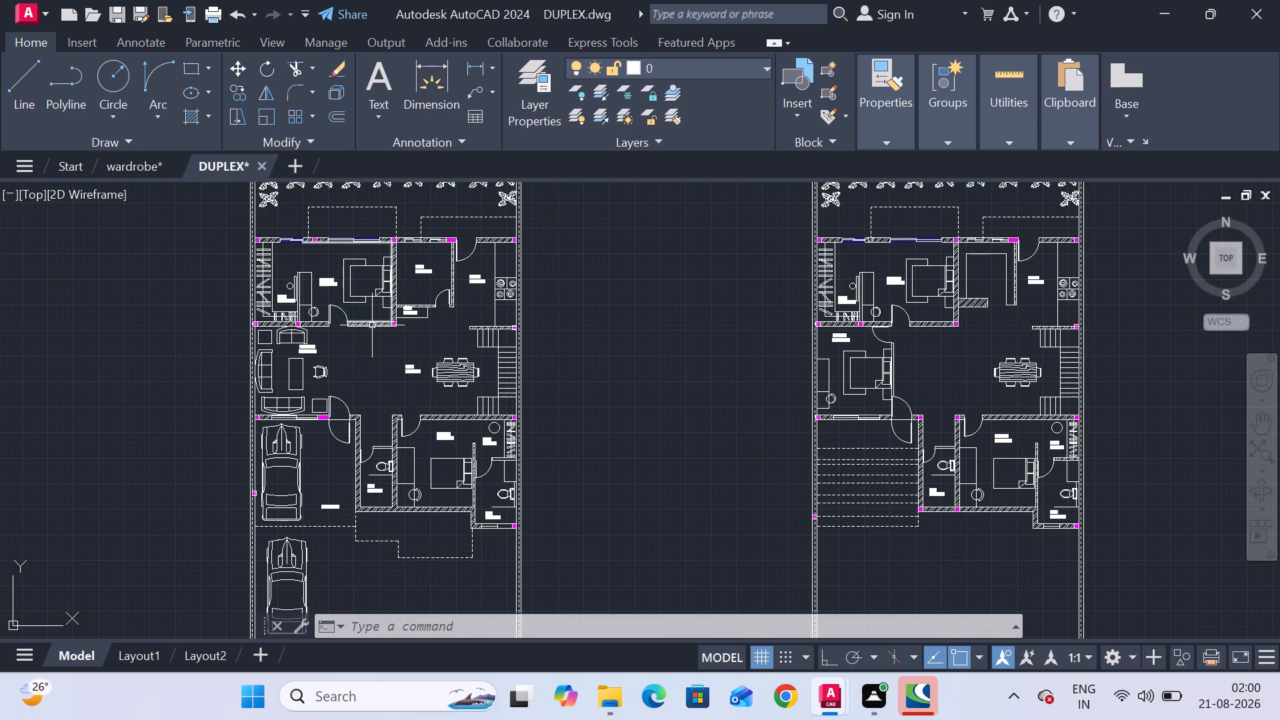
{"action": "scroll", "coordinate": [372, 325], "scroll_direction": "up", "scroll_amount": 2}
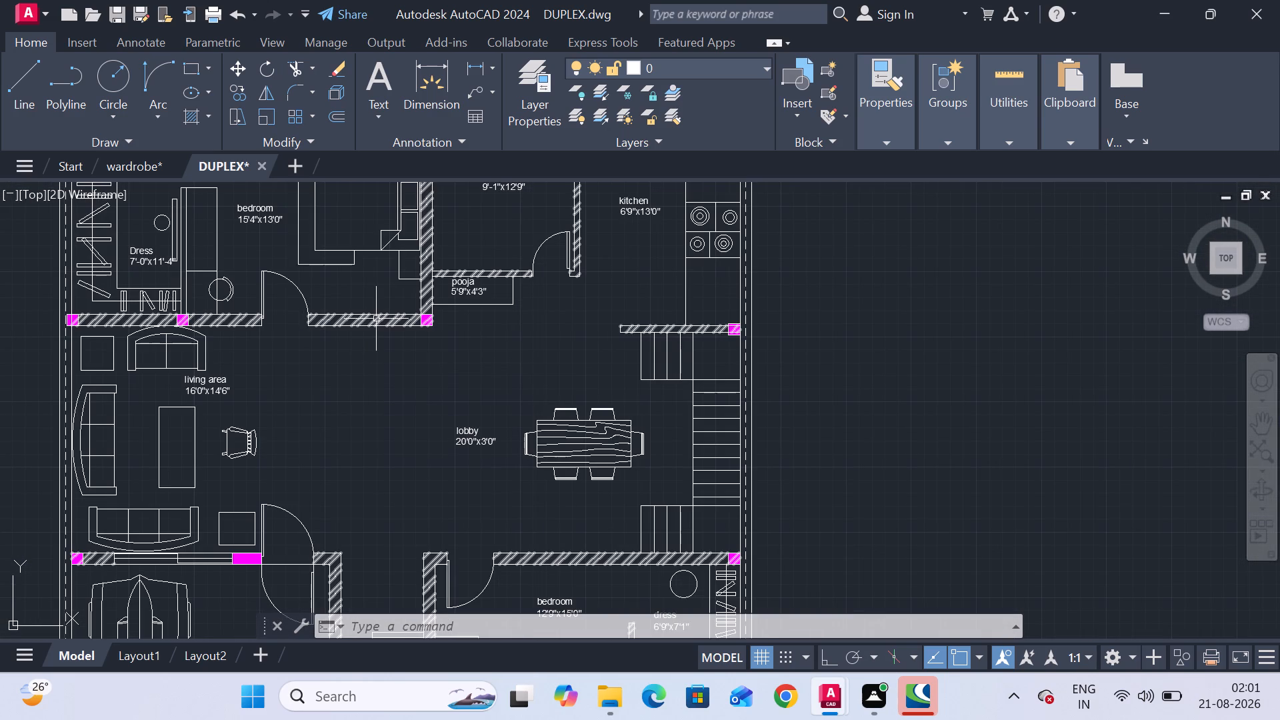
{"action": "scroll", "coordinate": [376, 319], "scroll_direction": "down", "scroll_amount": 2}
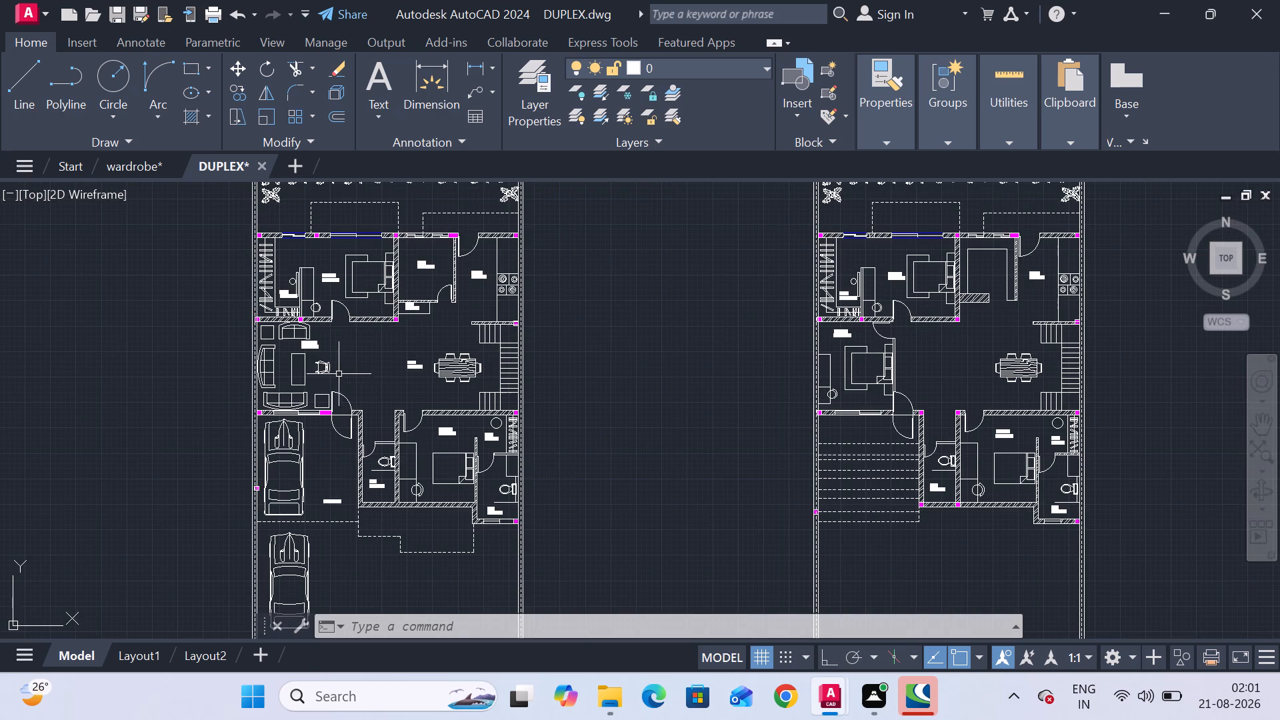
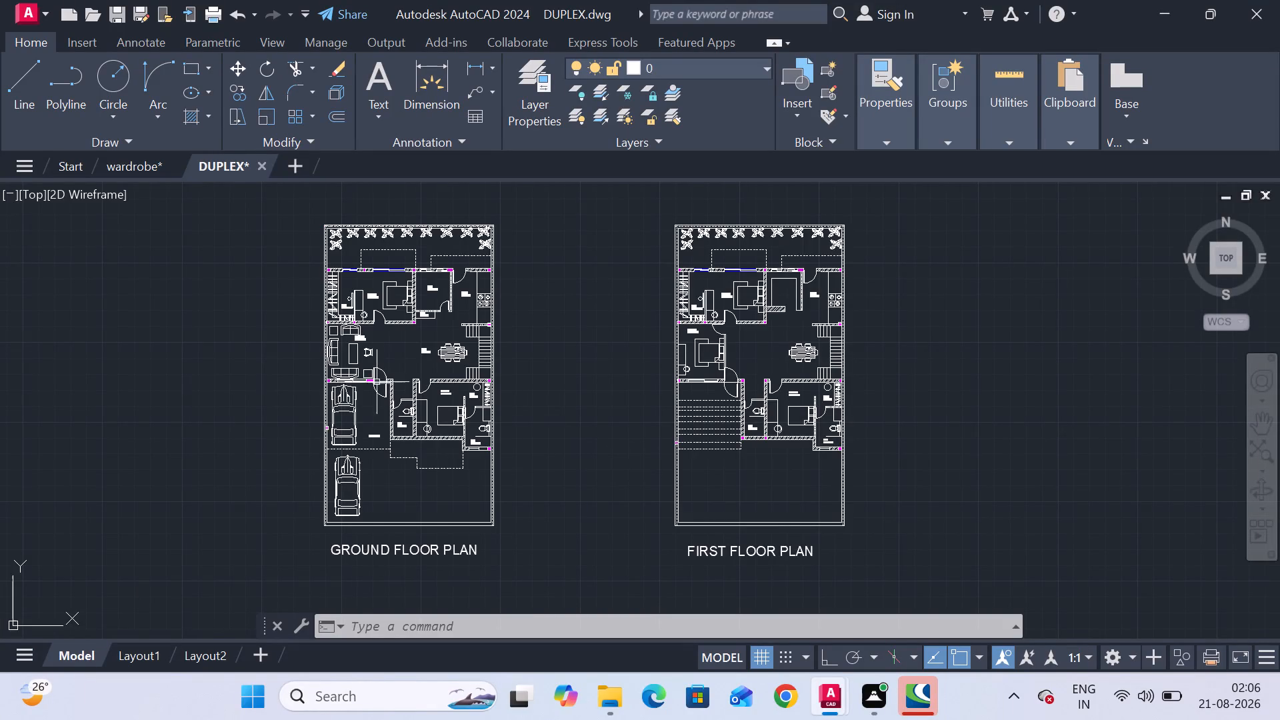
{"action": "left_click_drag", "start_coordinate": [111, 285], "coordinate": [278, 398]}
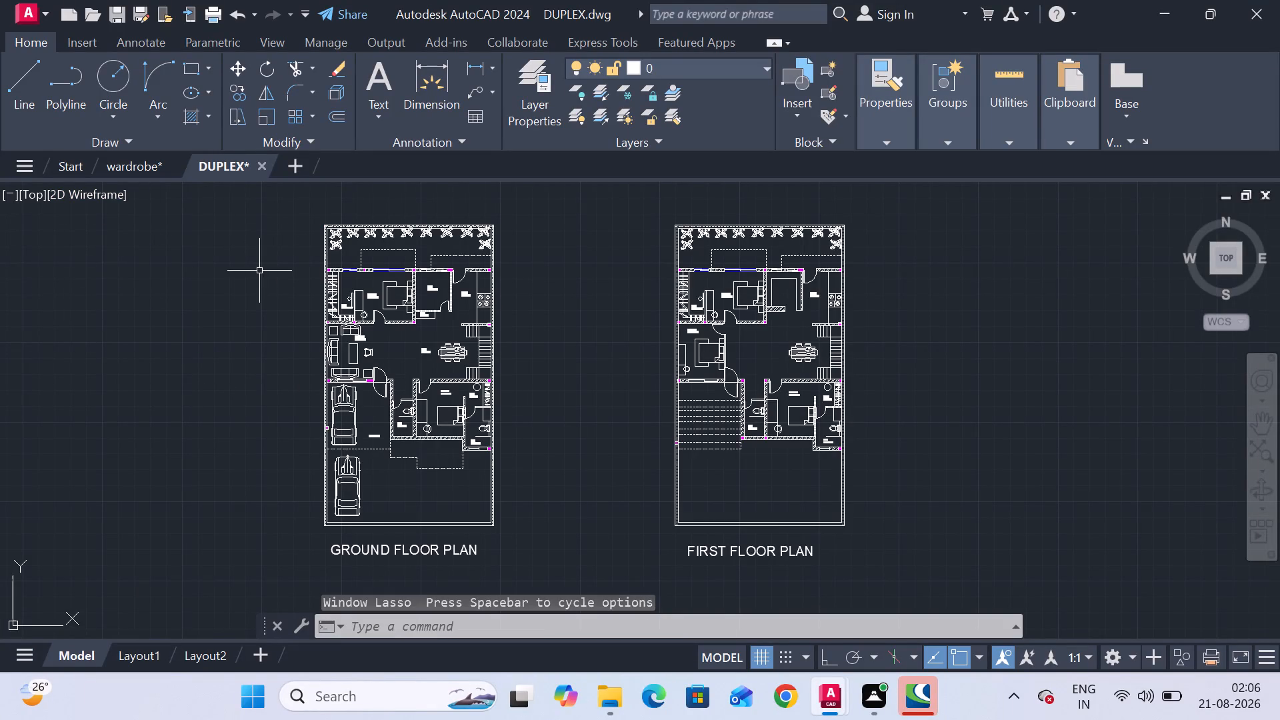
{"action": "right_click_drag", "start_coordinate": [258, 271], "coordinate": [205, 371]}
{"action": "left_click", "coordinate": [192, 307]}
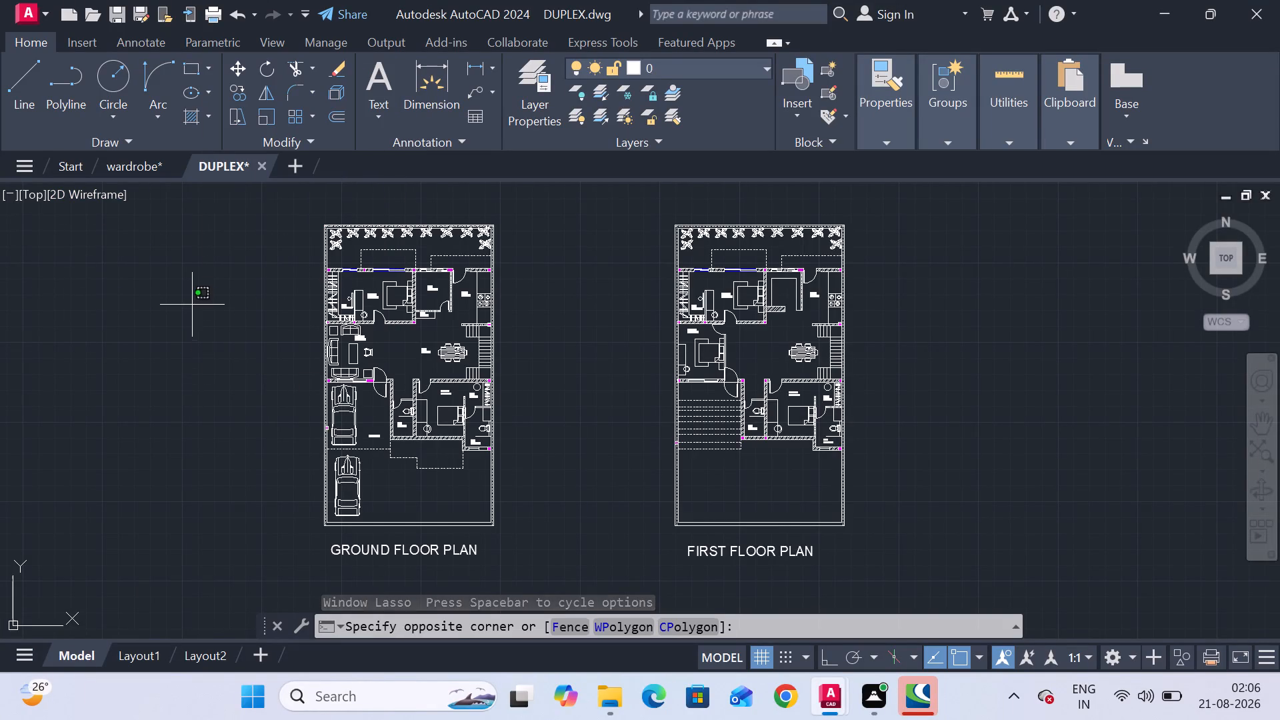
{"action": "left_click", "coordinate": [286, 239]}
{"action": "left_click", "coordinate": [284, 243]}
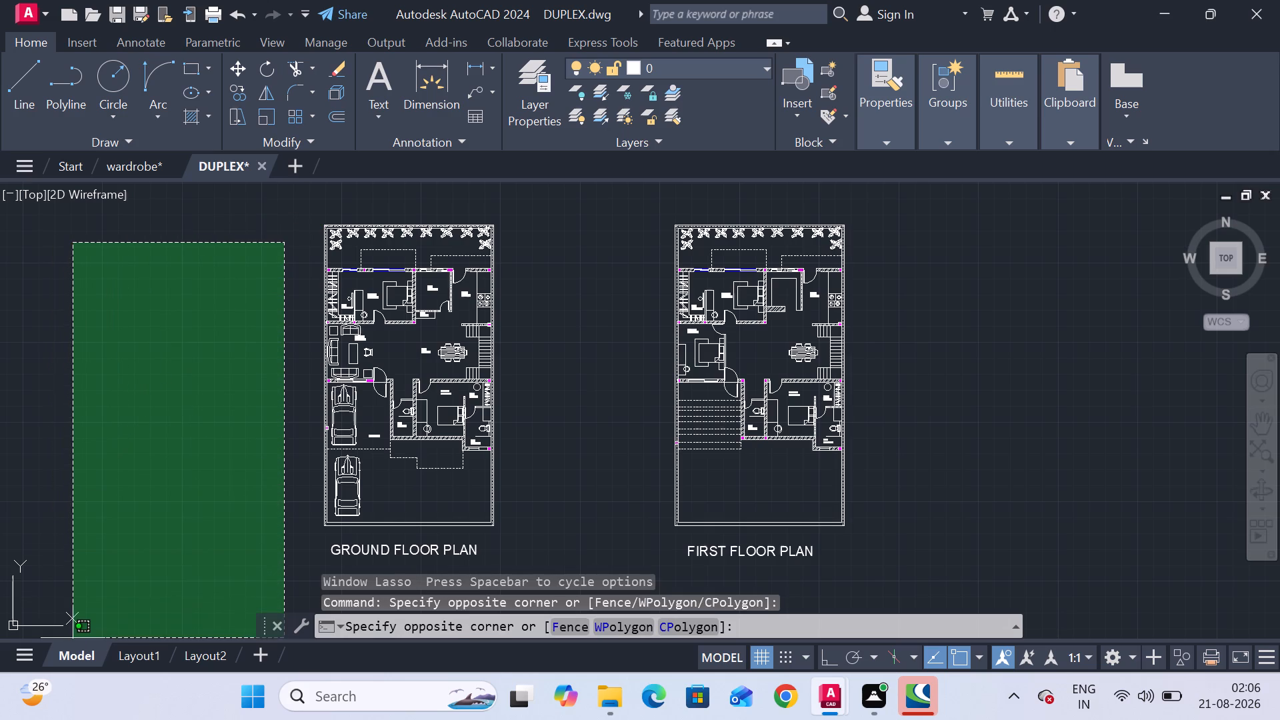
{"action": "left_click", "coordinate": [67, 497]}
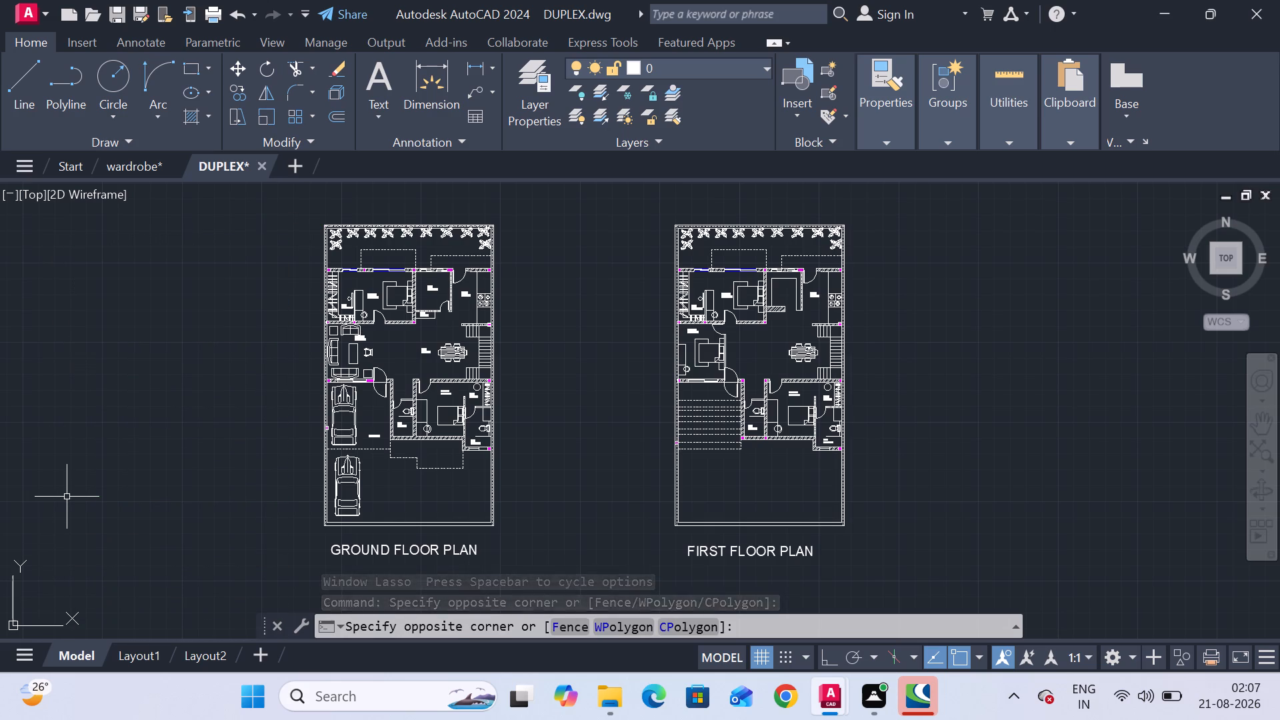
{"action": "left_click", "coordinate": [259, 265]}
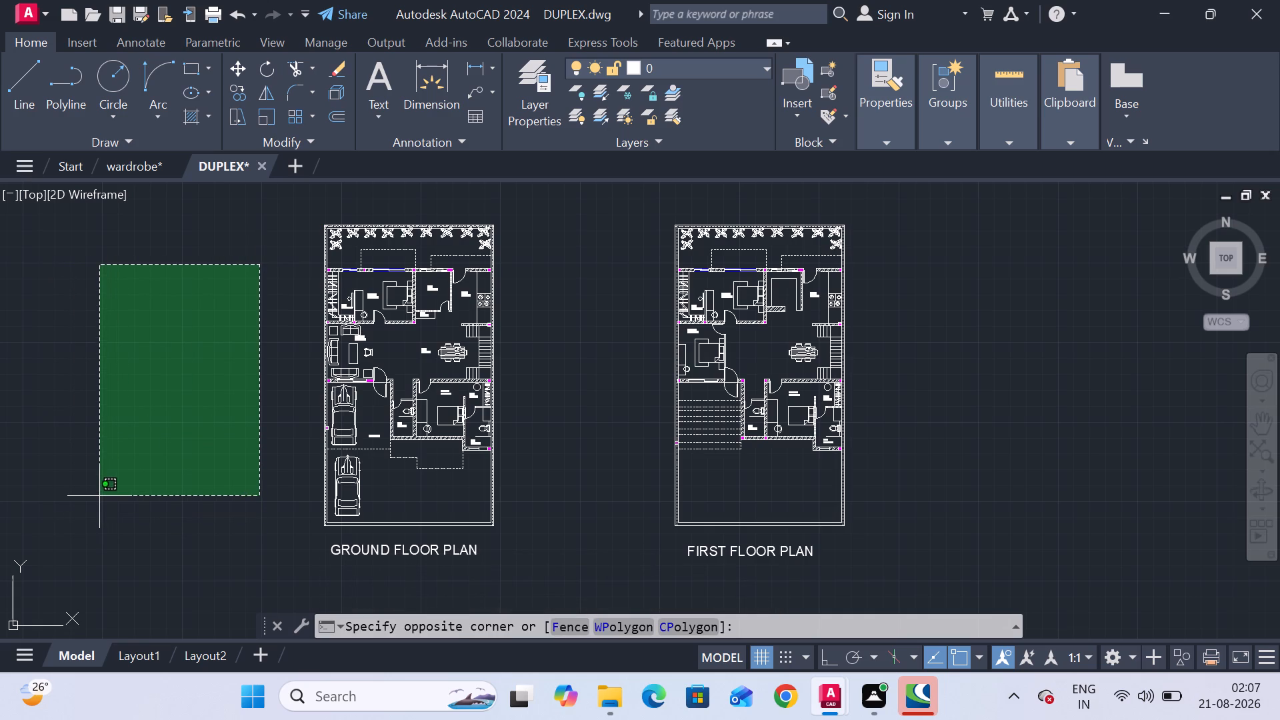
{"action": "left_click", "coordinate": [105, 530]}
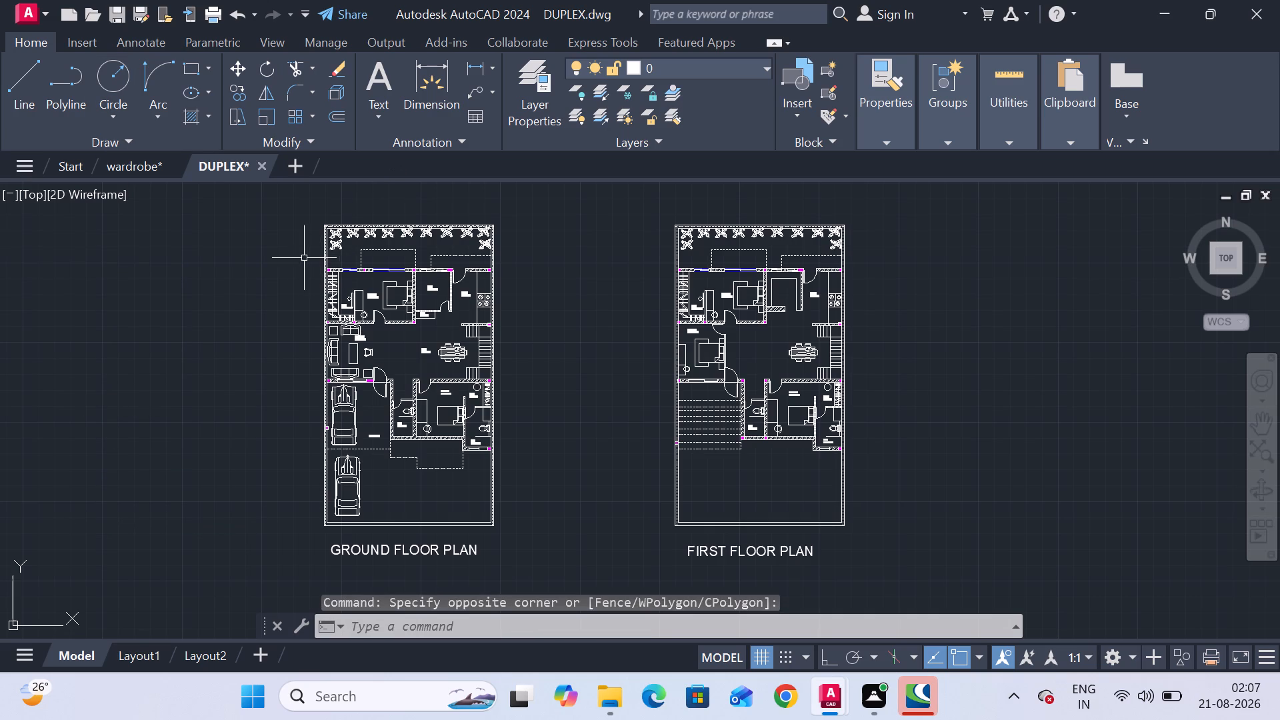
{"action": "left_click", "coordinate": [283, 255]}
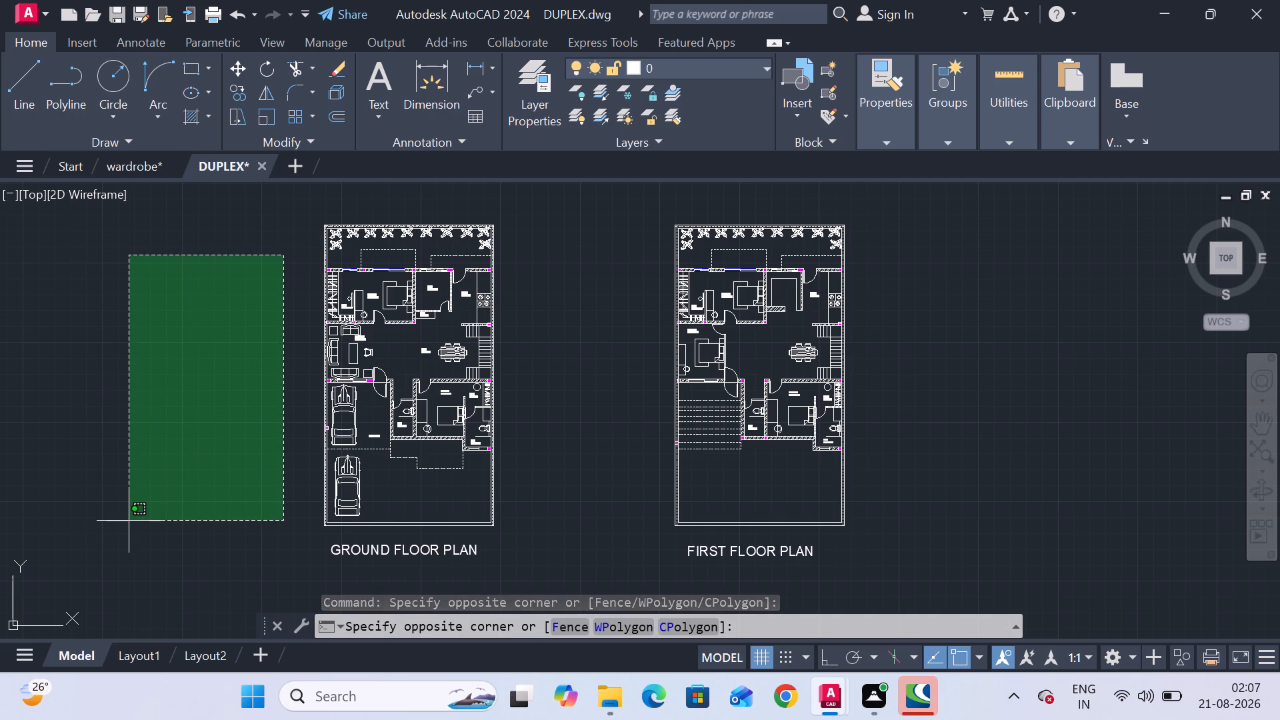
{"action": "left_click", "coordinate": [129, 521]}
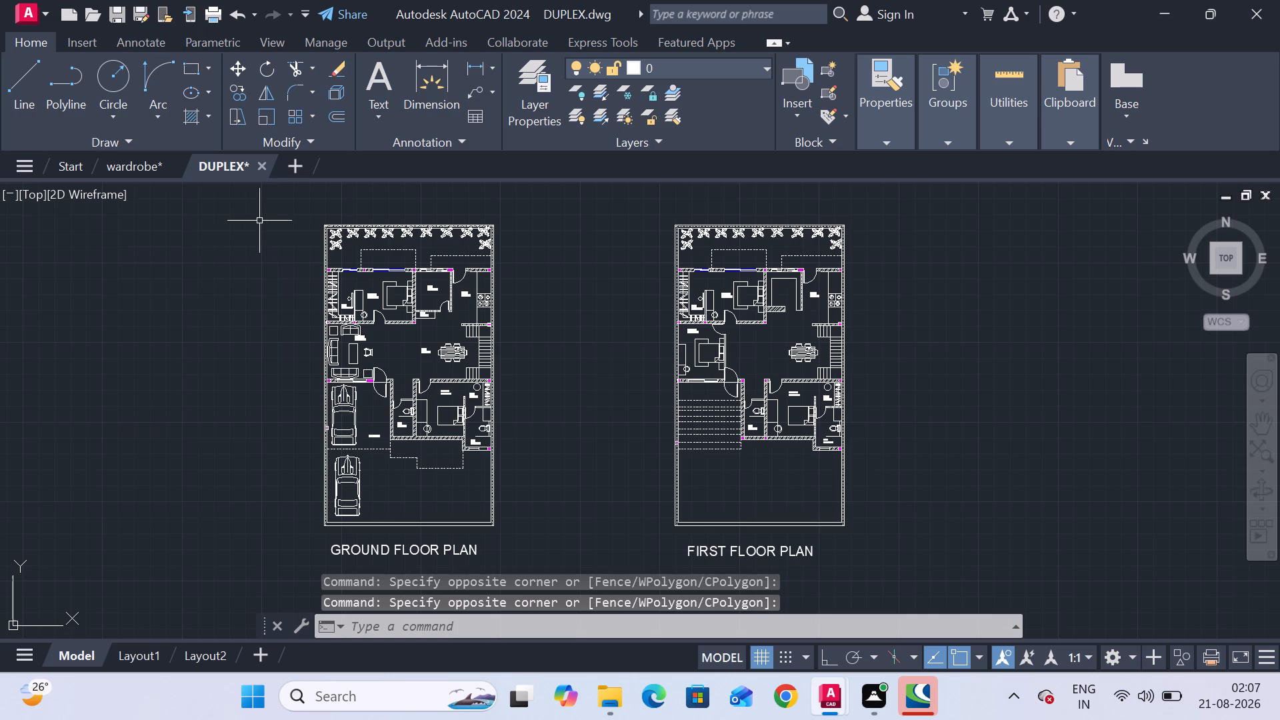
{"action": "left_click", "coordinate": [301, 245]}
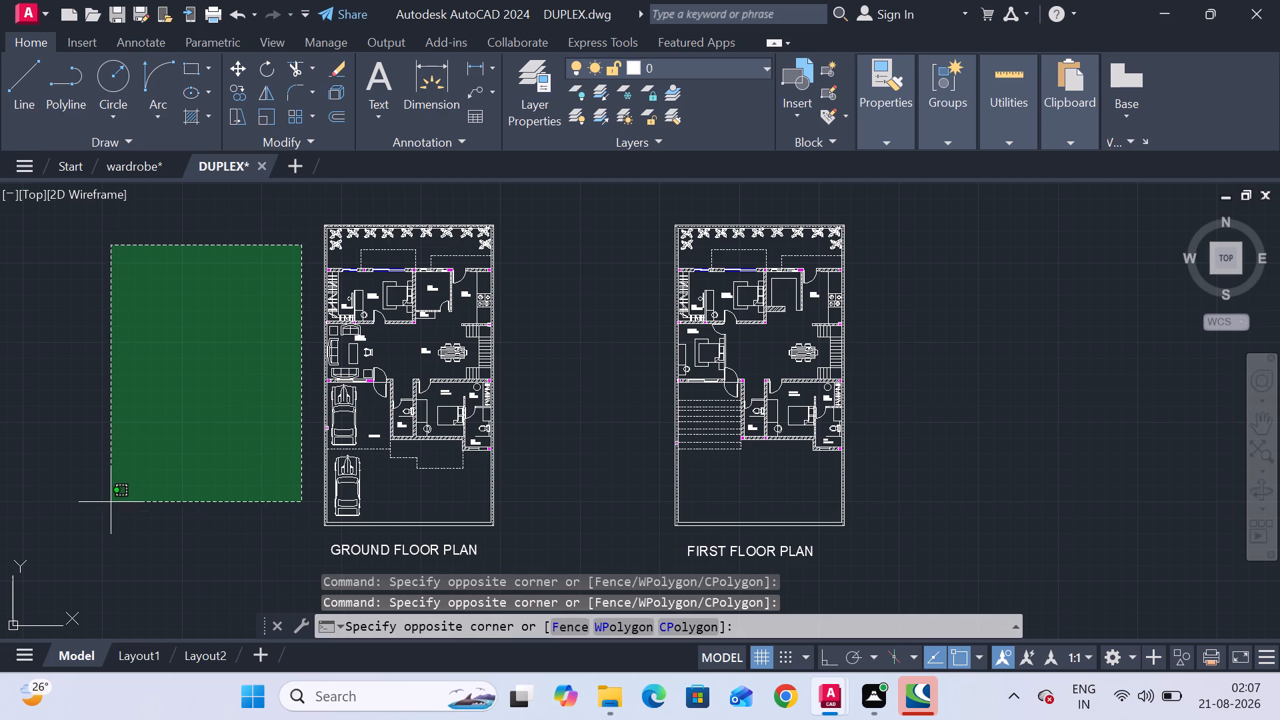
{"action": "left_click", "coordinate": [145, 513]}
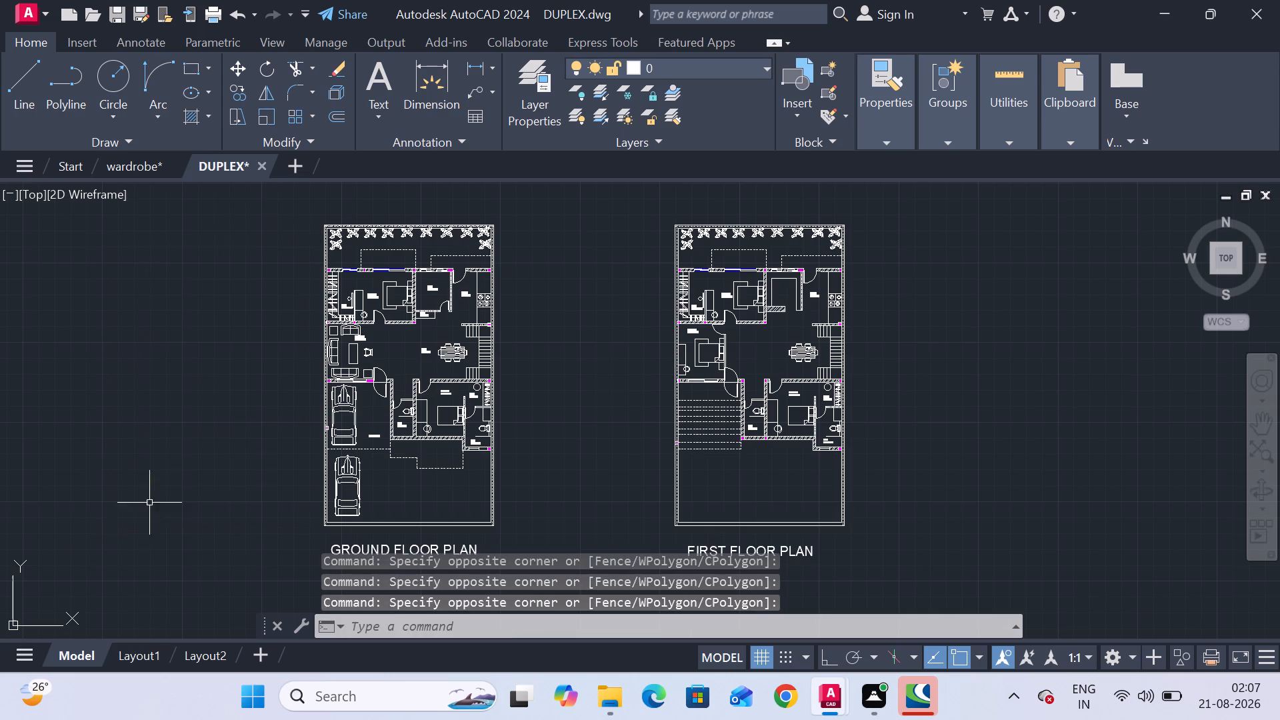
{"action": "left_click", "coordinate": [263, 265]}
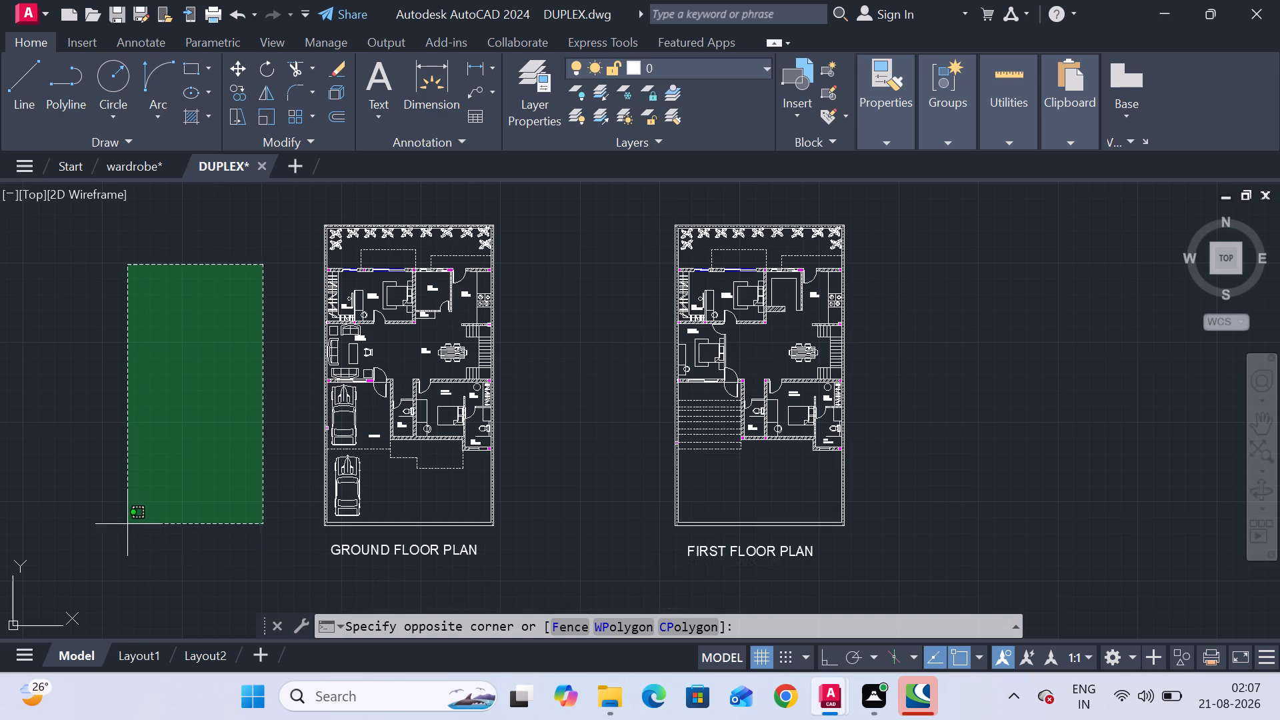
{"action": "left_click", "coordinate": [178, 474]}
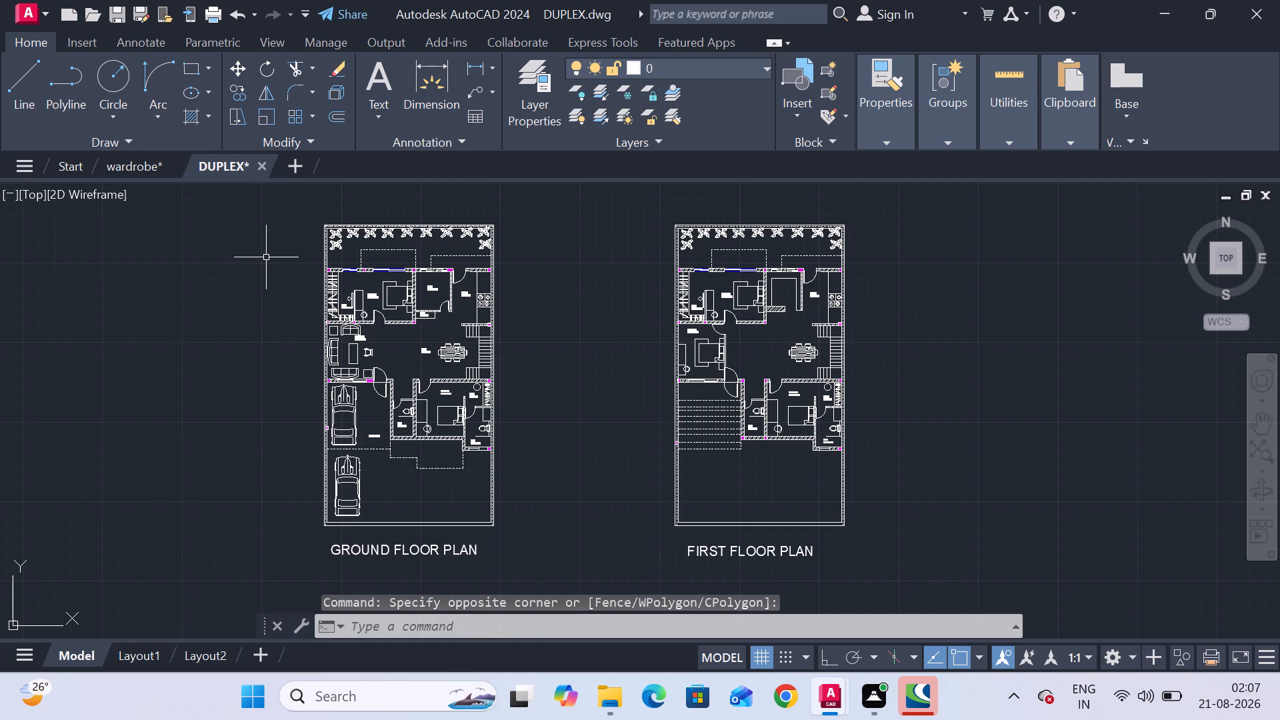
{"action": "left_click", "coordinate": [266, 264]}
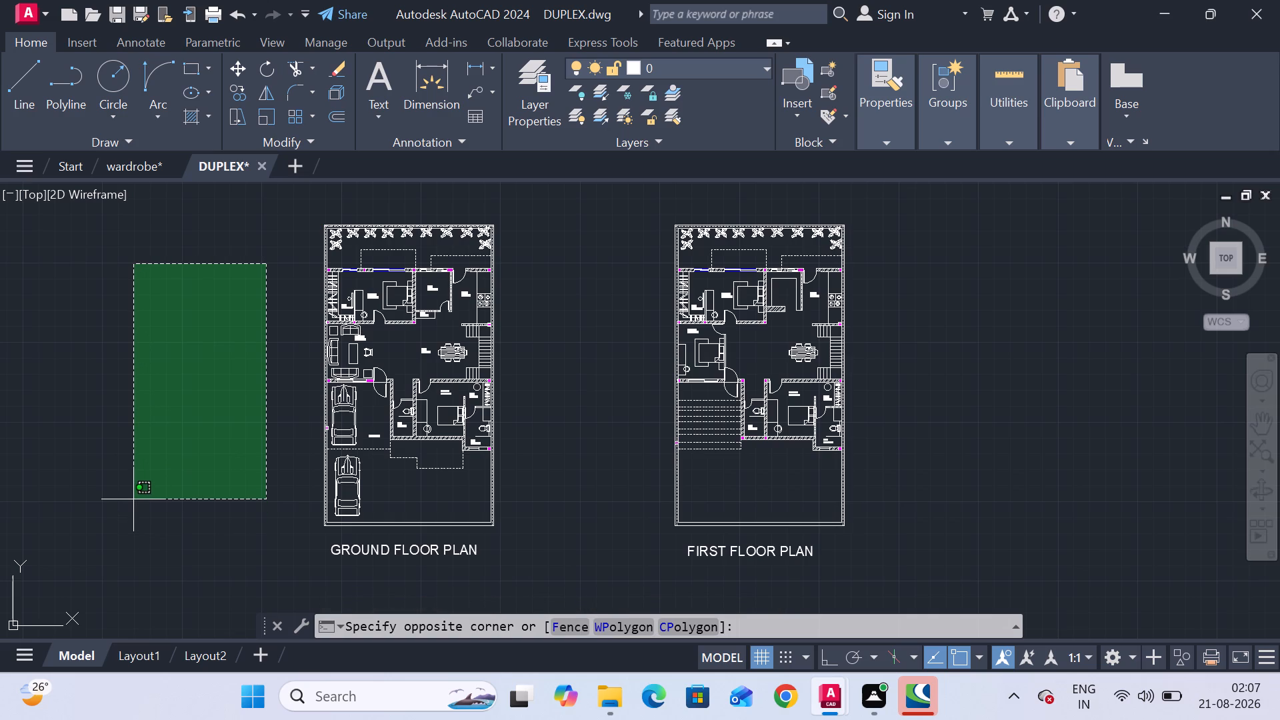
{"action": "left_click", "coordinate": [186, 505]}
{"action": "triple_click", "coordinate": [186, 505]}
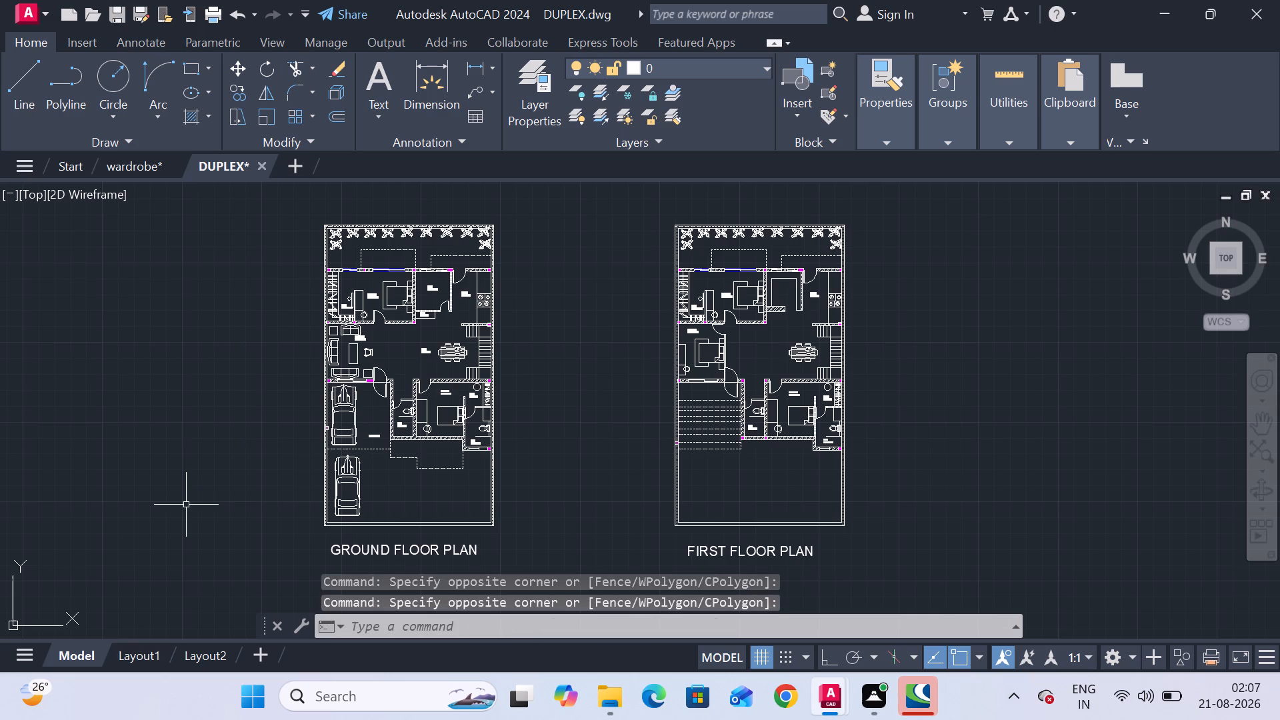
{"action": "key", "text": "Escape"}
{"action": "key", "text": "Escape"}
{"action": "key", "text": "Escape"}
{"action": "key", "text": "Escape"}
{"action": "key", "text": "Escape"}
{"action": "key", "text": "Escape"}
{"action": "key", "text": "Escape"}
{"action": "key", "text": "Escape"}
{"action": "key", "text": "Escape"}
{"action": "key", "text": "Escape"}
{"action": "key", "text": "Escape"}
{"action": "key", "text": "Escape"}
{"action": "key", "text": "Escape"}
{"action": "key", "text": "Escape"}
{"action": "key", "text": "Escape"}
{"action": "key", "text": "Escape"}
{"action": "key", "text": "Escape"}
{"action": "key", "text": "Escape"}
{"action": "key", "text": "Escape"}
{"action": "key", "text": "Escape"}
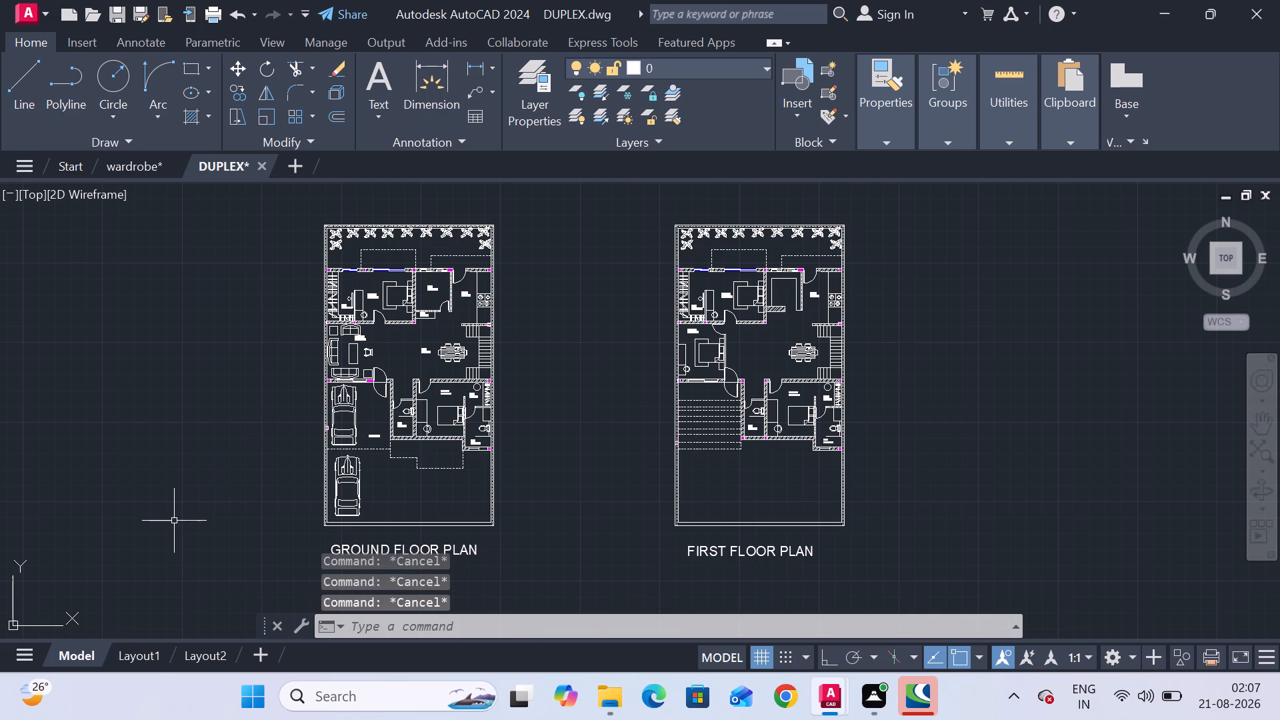
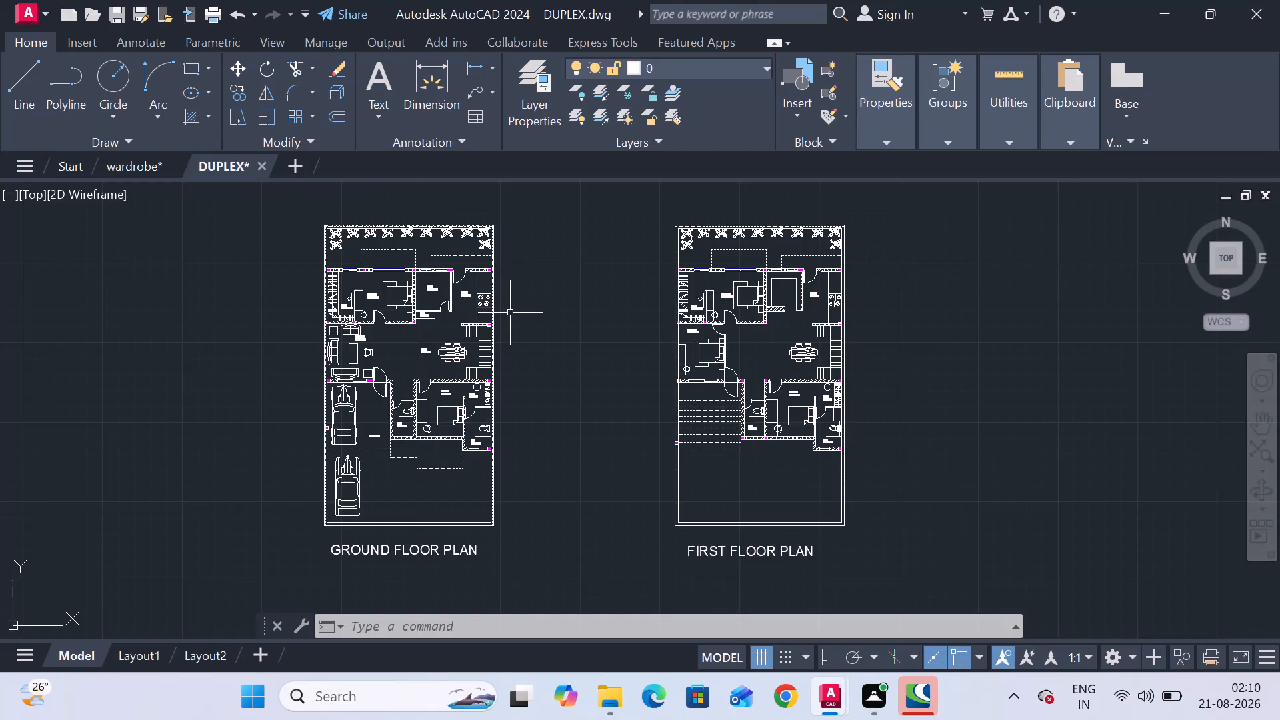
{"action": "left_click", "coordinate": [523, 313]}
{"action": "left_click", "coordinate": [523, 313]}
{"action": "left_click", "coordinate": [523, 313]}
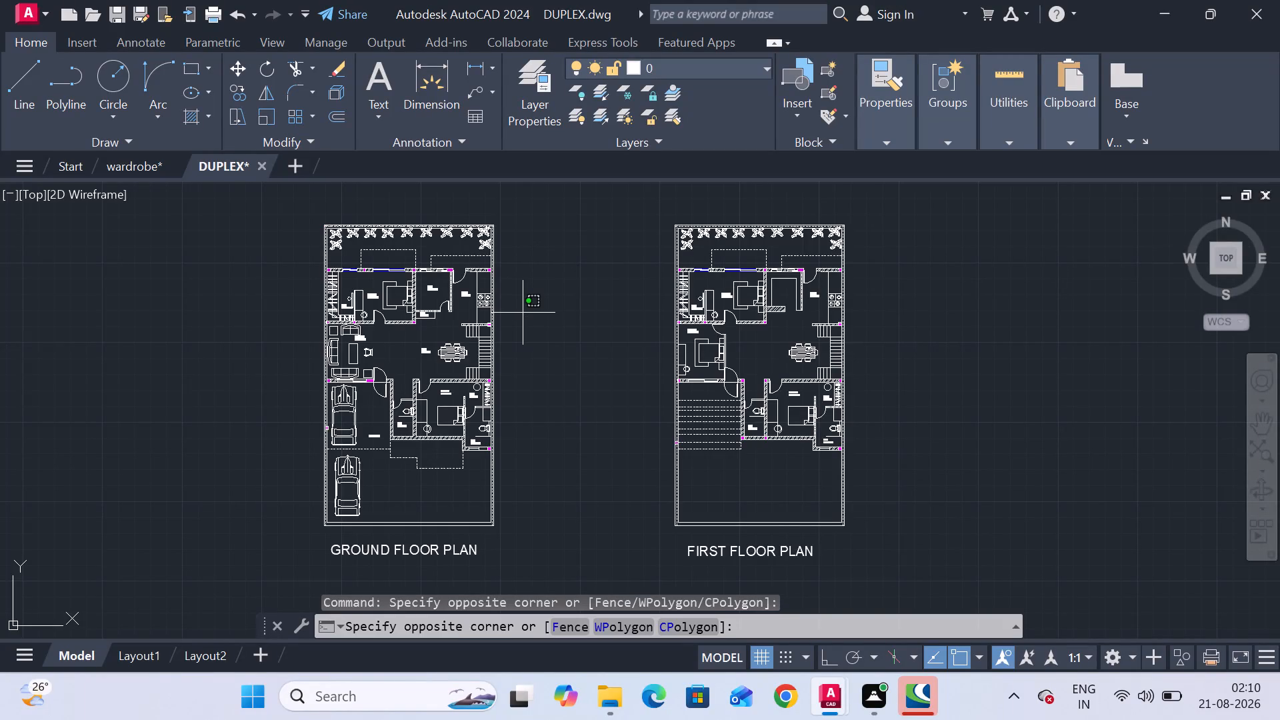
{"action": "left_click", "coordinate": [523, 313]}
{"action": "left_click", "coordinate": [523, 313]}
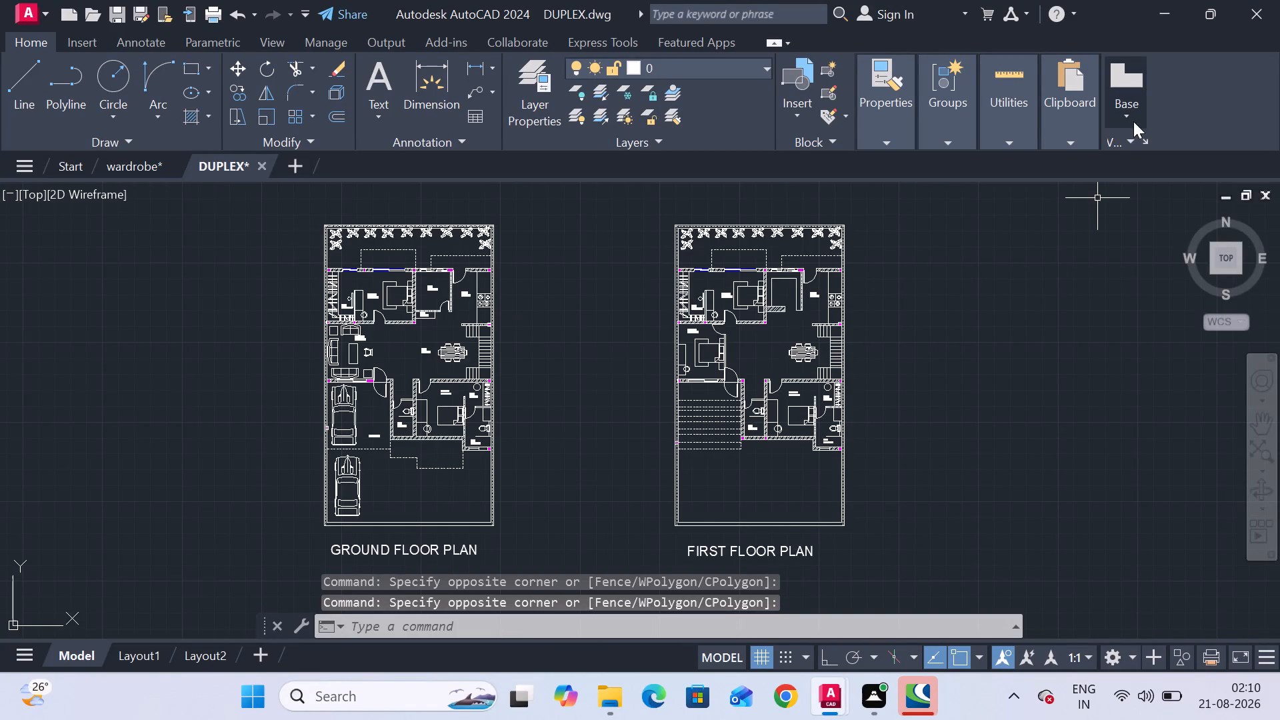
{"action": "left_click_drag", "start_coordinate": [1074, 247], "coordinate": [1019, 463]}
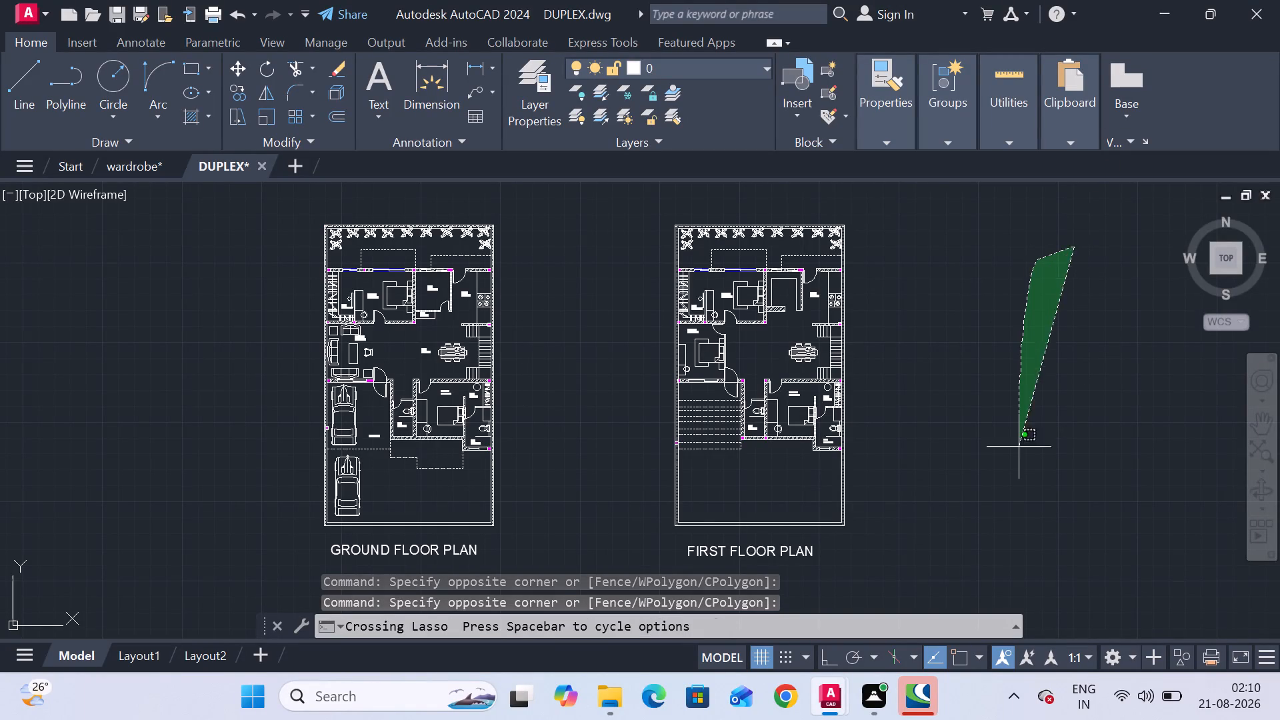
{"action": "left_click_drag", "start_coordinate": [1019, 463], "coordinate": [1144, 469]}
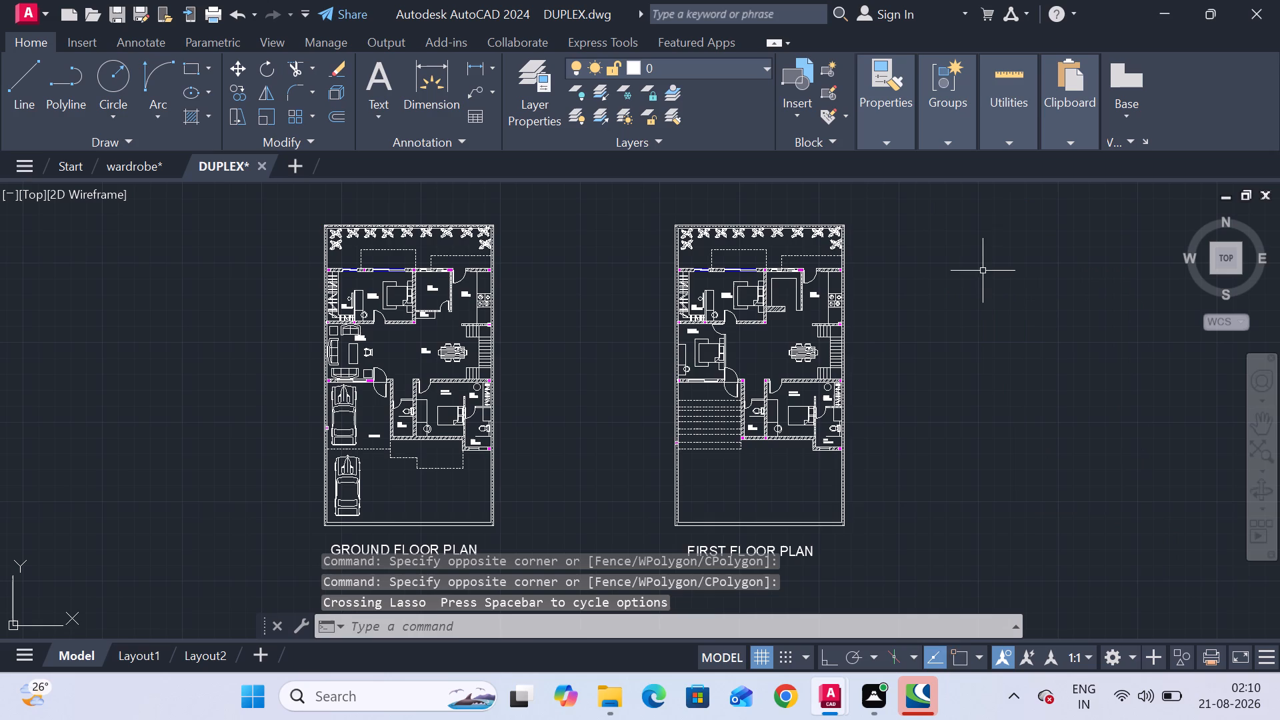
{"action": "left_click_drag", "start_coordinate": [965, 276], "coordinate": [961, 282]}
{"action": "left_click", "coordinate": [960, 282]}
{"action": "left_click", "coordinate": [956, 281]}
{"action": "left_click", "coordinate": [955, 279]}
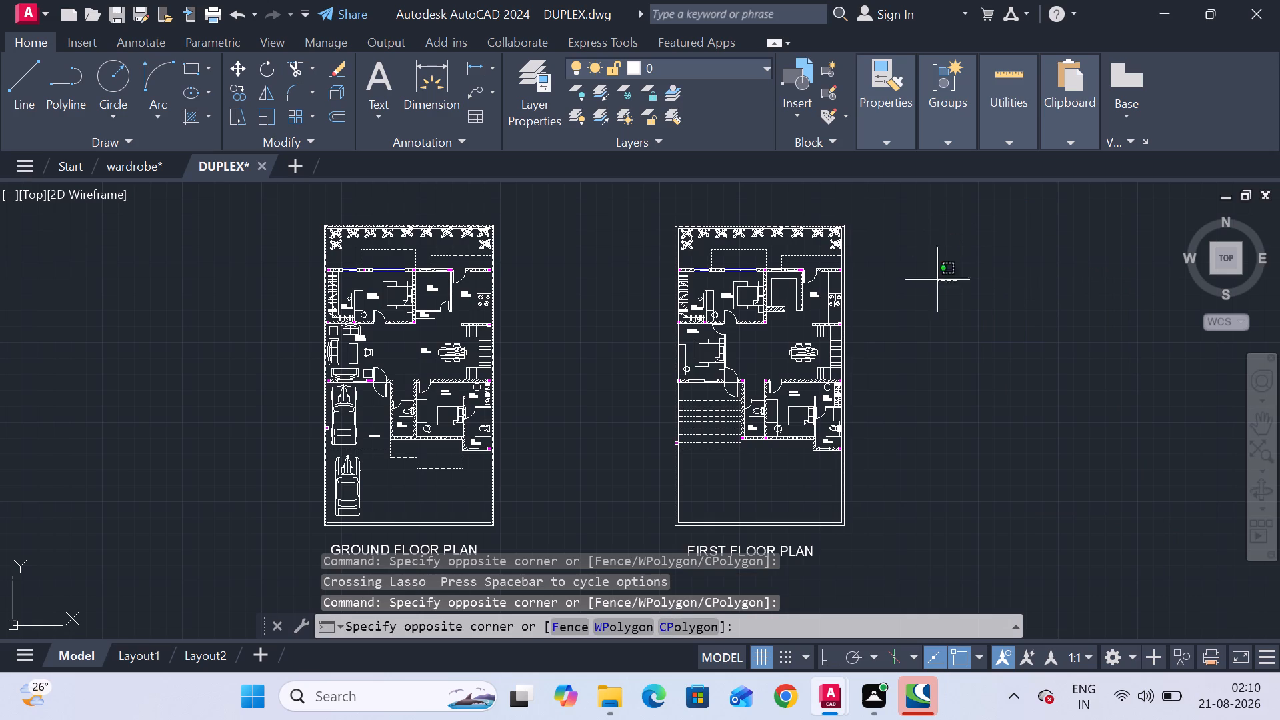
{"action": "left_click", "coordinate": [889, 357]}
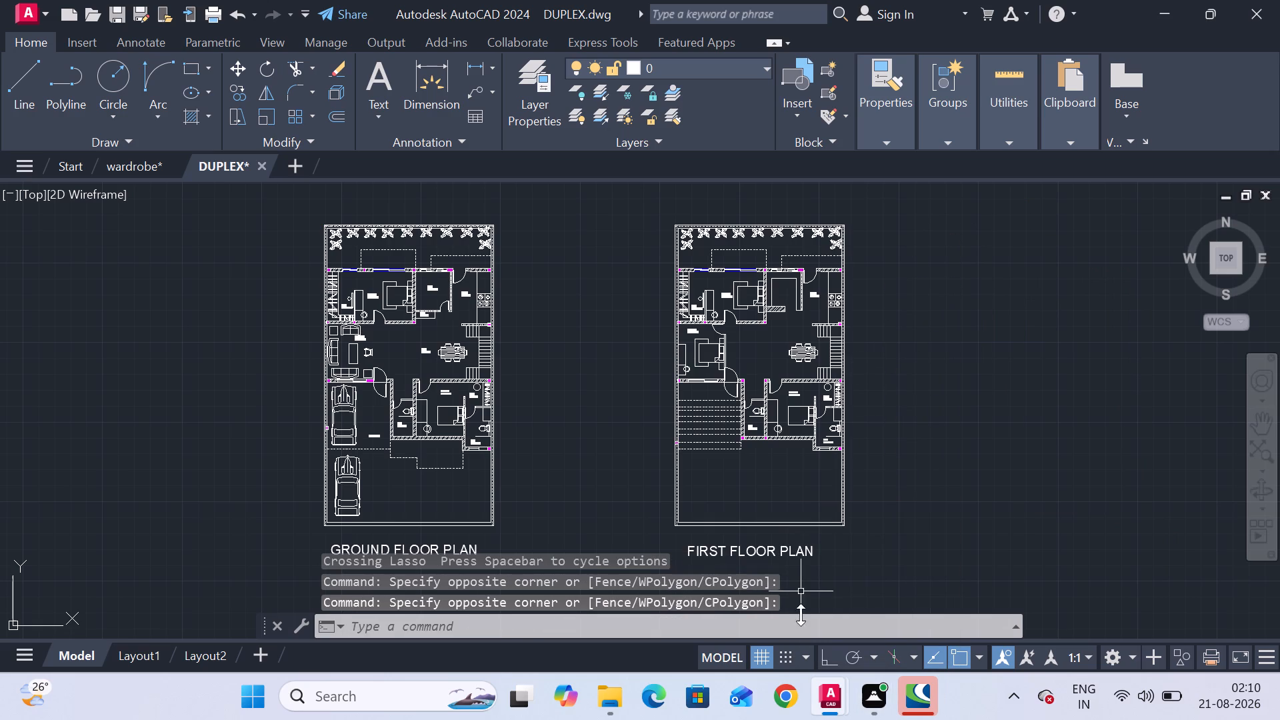
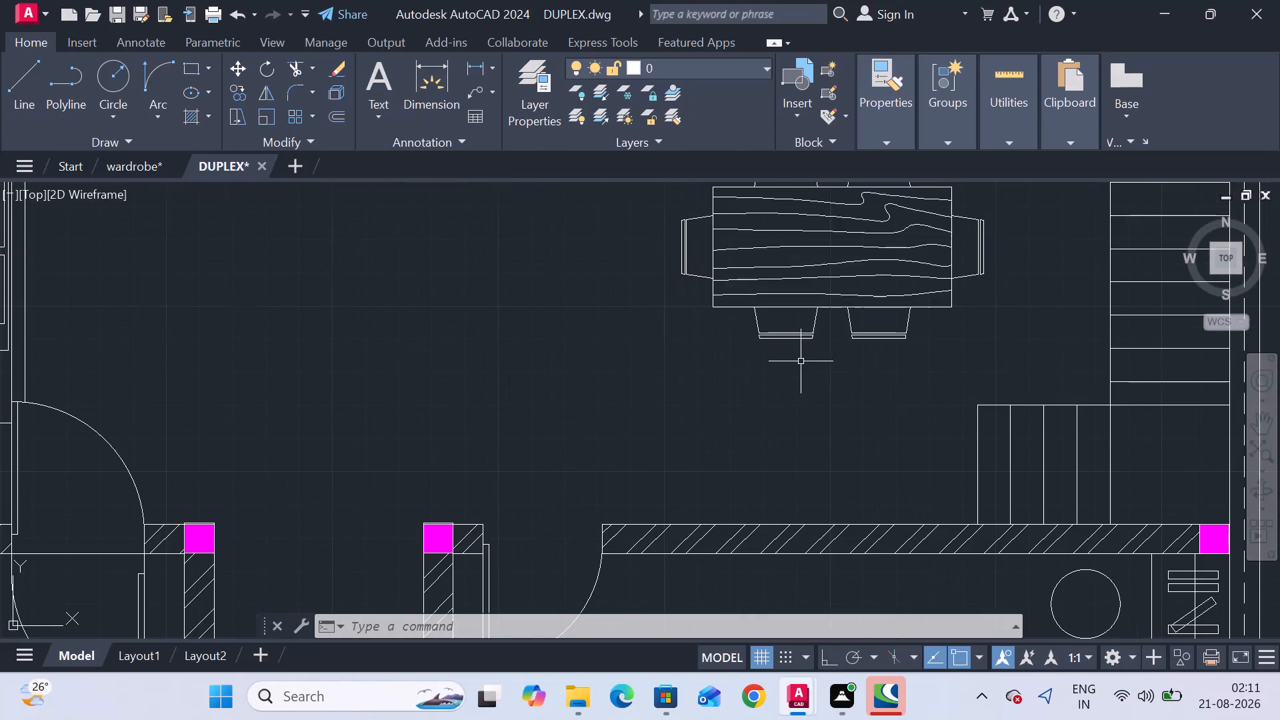
Save the DUPLEX drawing containing the ground and first floor plans, and minimise the drawing application.
{"action": "scroll", "coordinate": [813, 321], "scroll_direction": "down", "scroll_amount": 4}
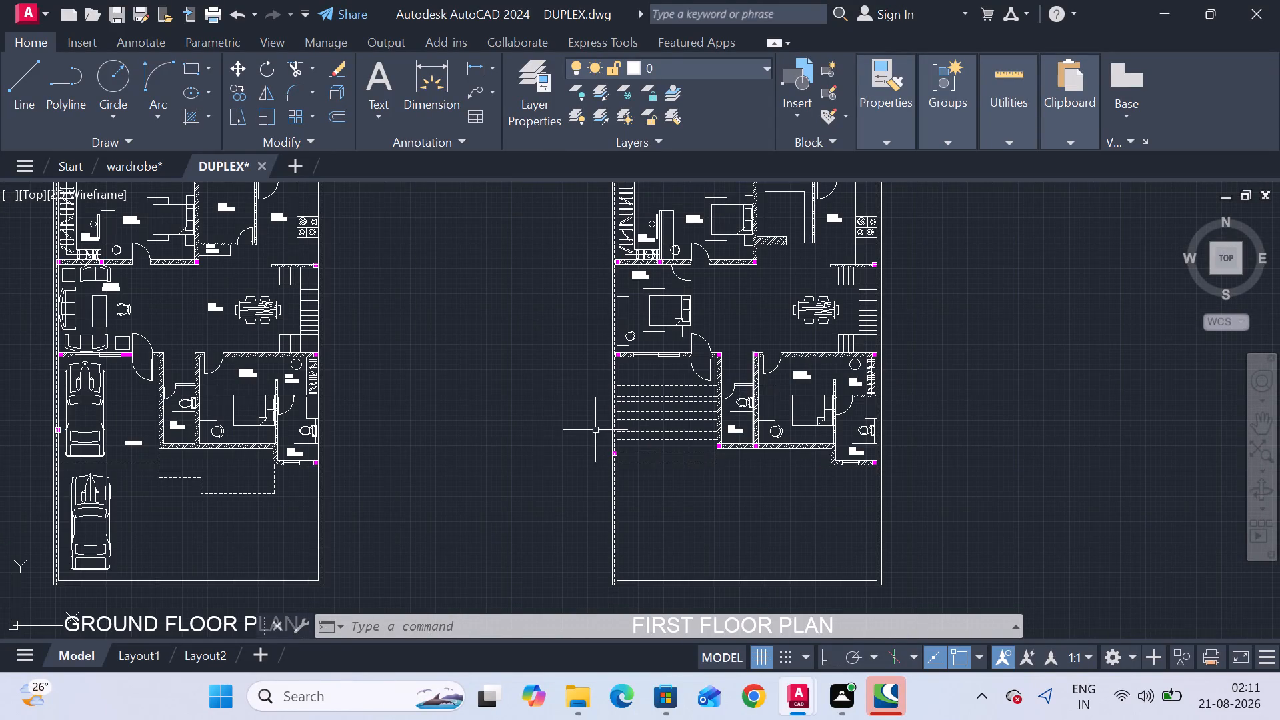
{"action": "scroll", "coordinate": [538, 437], "scroll_direction": "down", "scroll_amount": 2}
{"action": "middle_click_drag", "start_coordinate": [538, 437], "coordinate": [545, 421]}
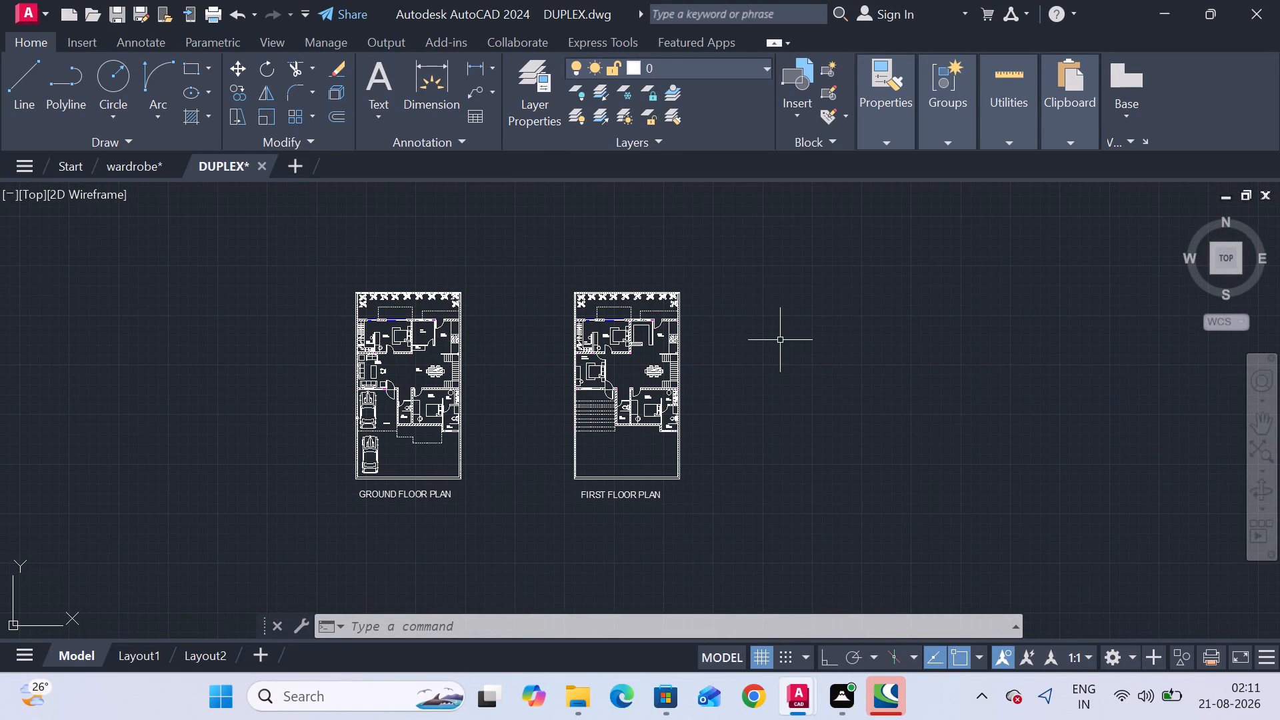
{"action": "key", "text": "ctrl+s"}
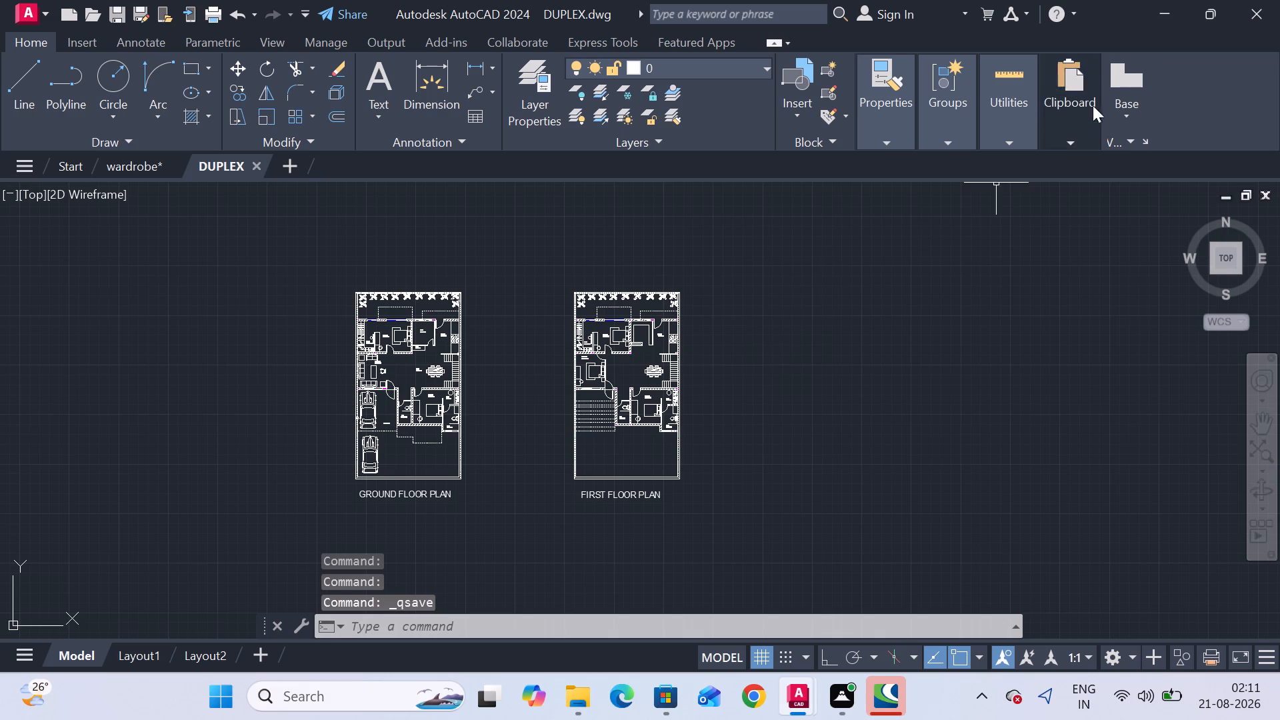
{"action": "left_click", "coordinate": [1178, 15]}
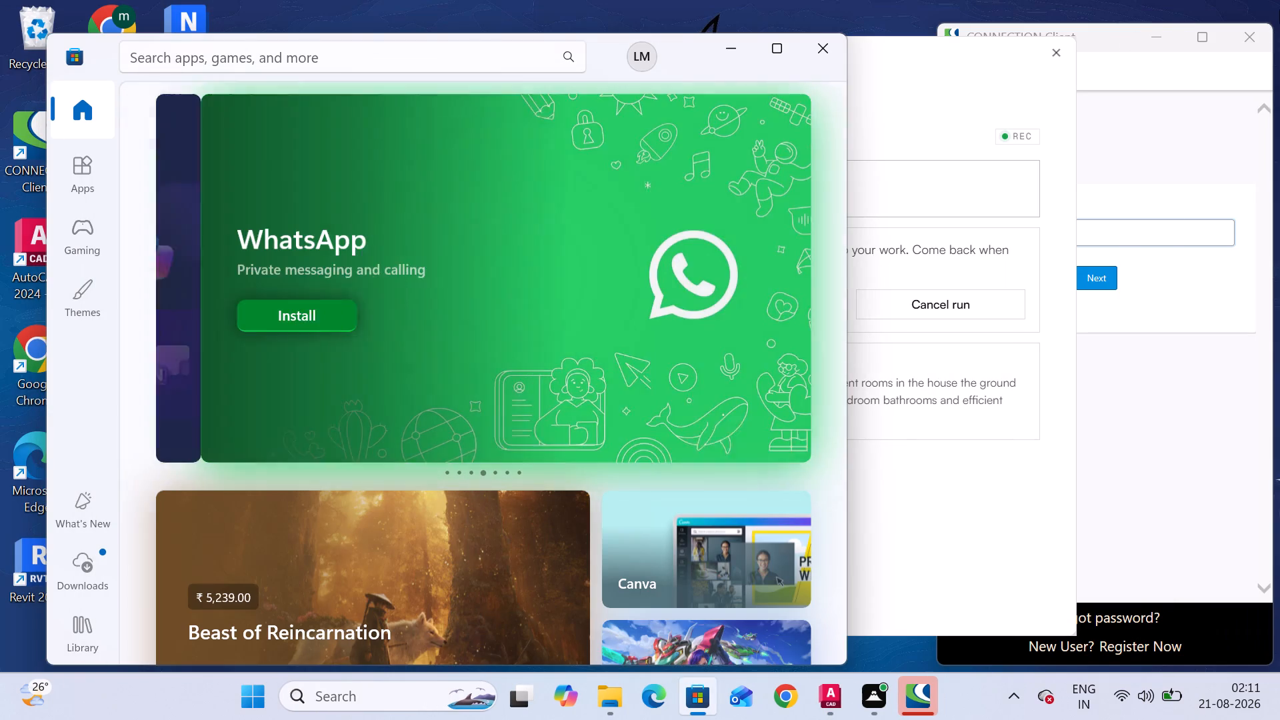